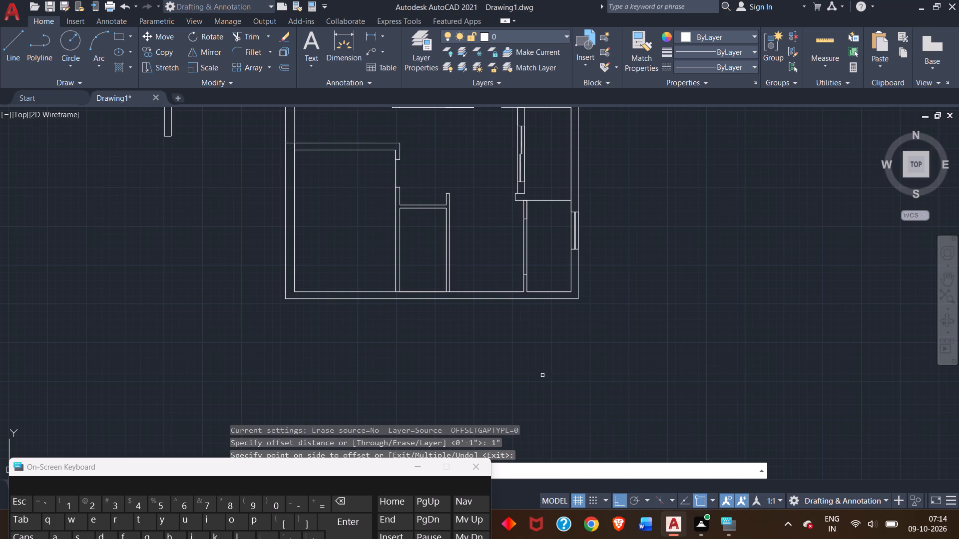
Trim the left face of the lower-right room's partition wall between its top end and the upper cross line.
middle_drag(382, 339, 418, 453)
scroll(418, 453, down, 1)
scroll(295, 307, down, 1)
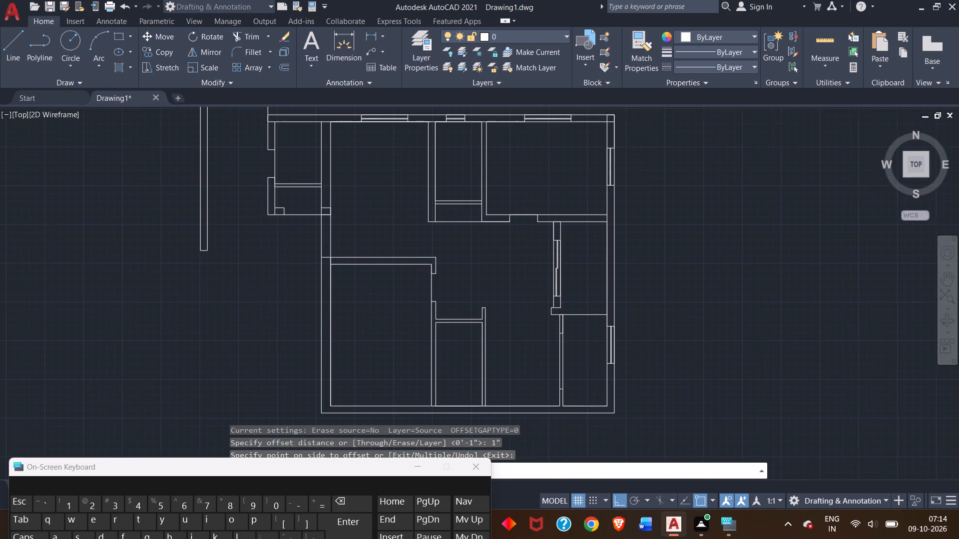
scroll(295, 307, down, 2)
scroll(304, 306, up, 3)
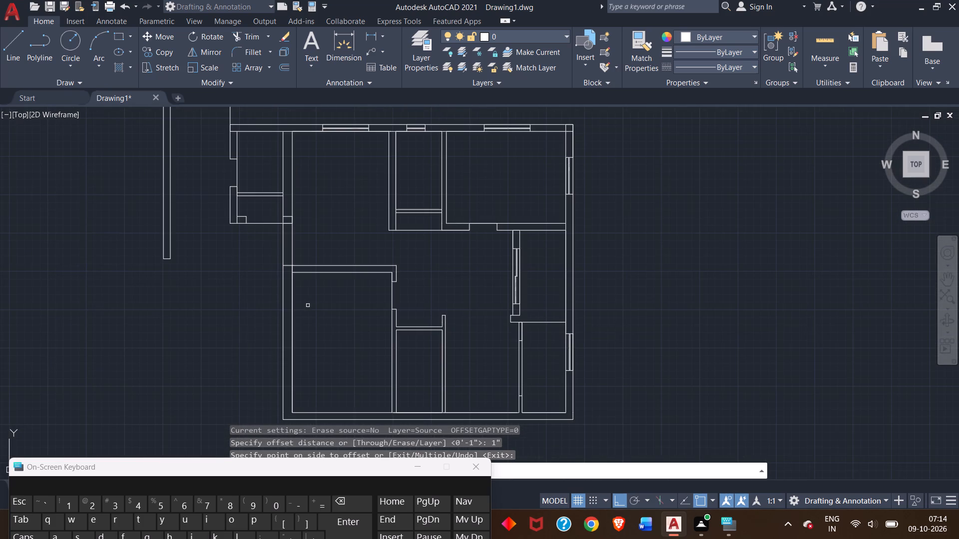
middle_drag(371, 343, 363, 337)
scroll(371, 343, up, 1)
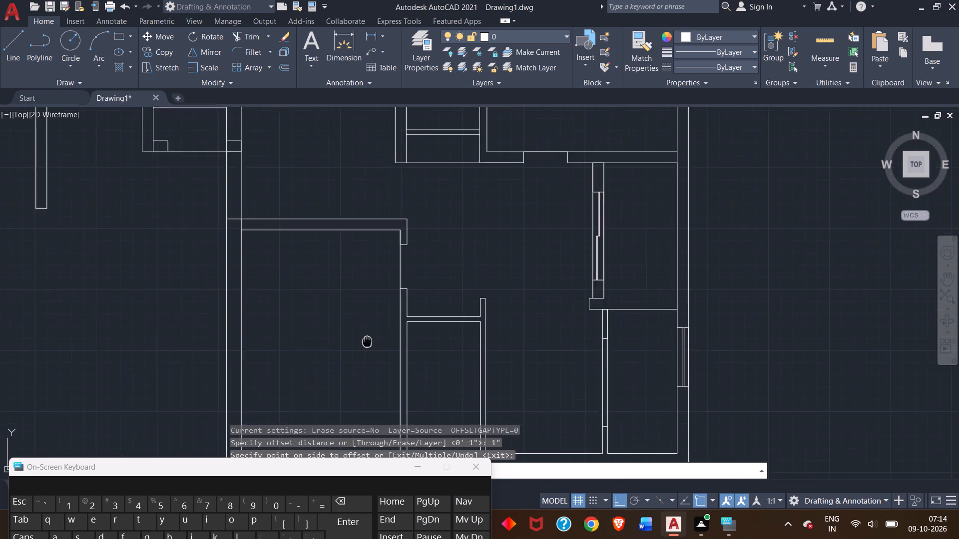
middle_drag(363, 337, 348, 275)
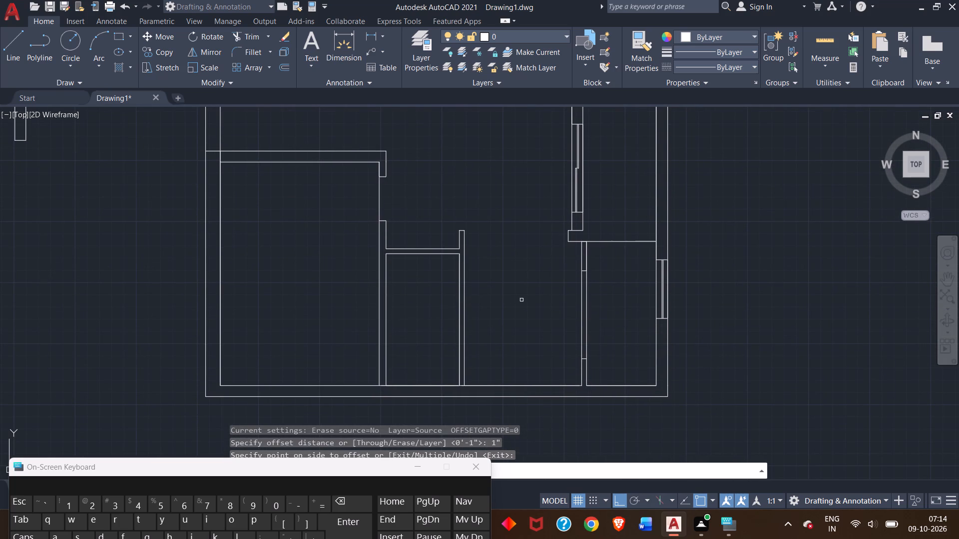
scroll(521, 299, up, 2)
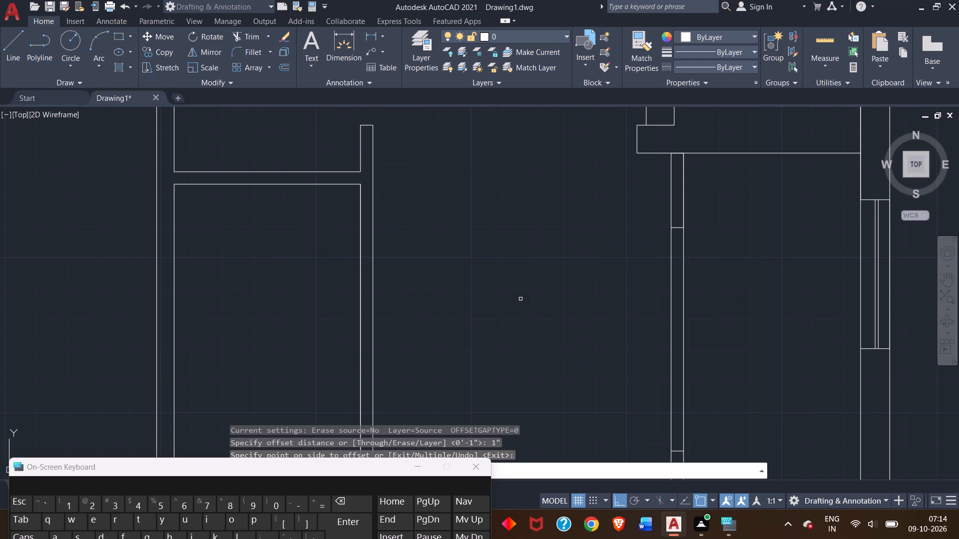
scroll(521, 298, down, 1)
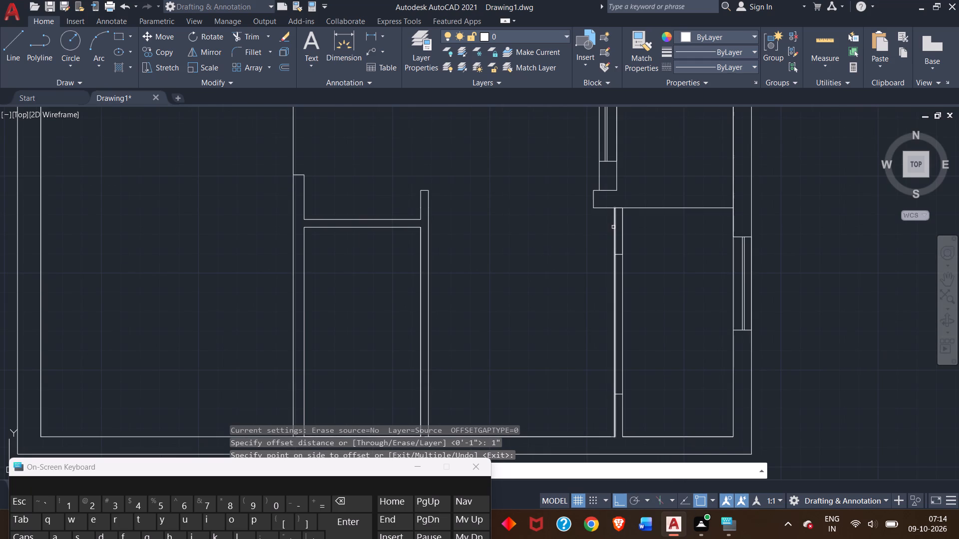
right_click(578, 246)
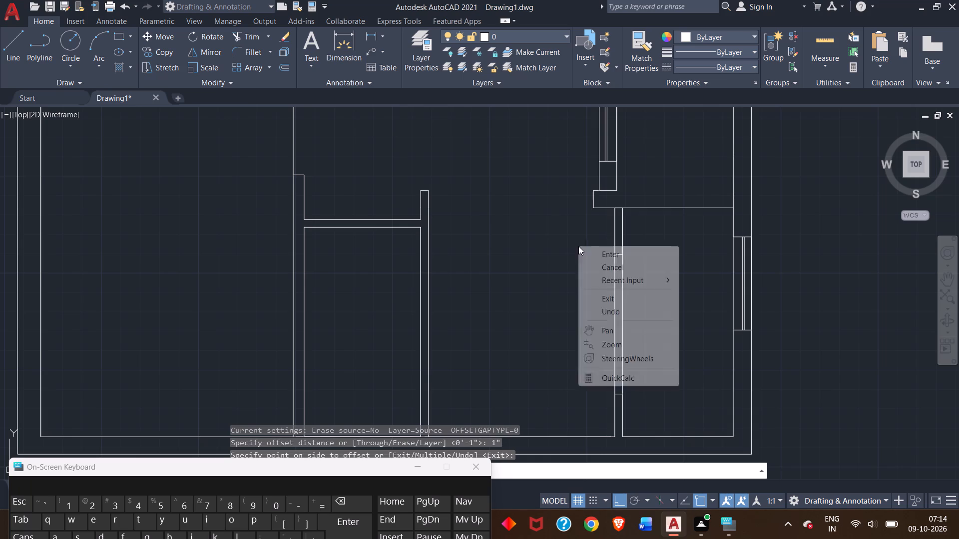
click(595, 251)
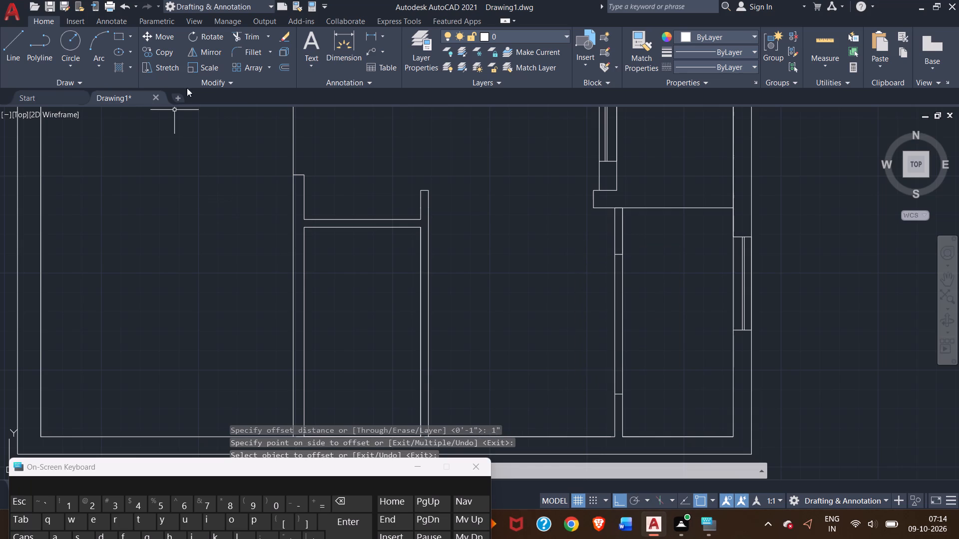
click(261, 37)
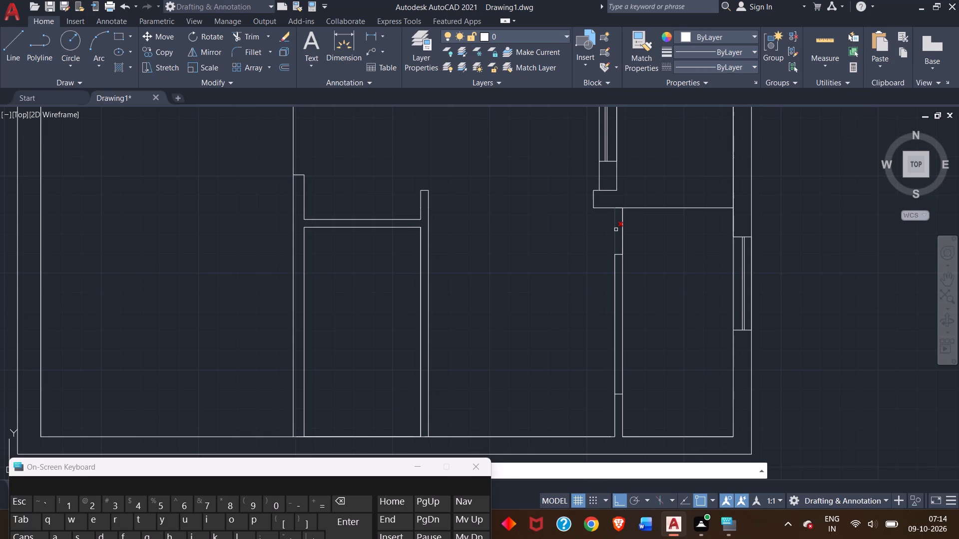
click(616, 230)
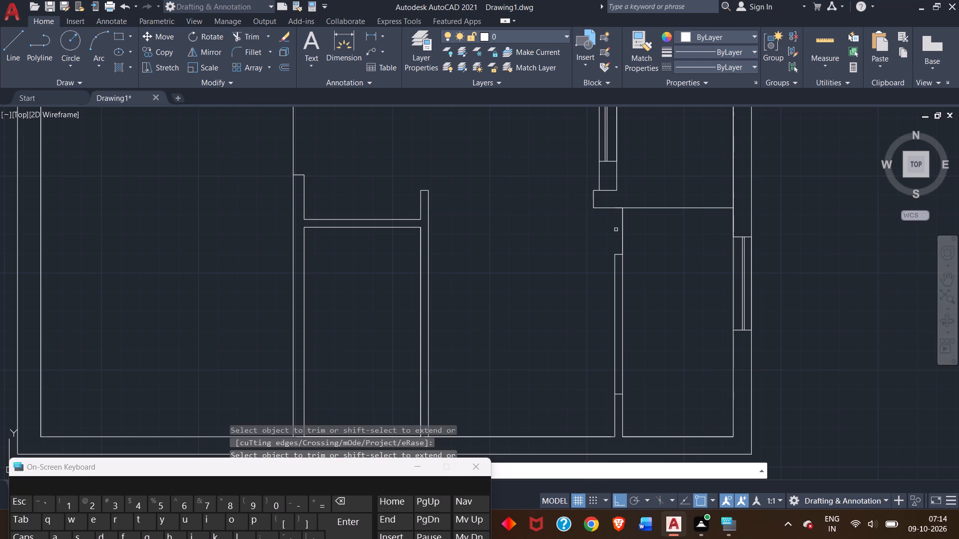
Trim away the lower cross line inside the lower-right room's partition wall.
middle_drag(549, 341, 517, 224)
scroll(595, 273, up, 2)
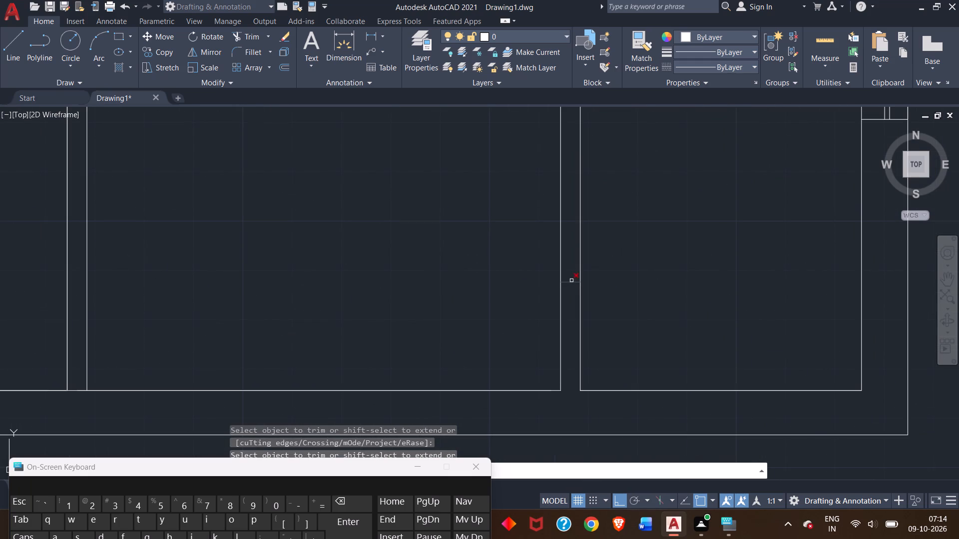
click(569, 284)
click(569, 279)
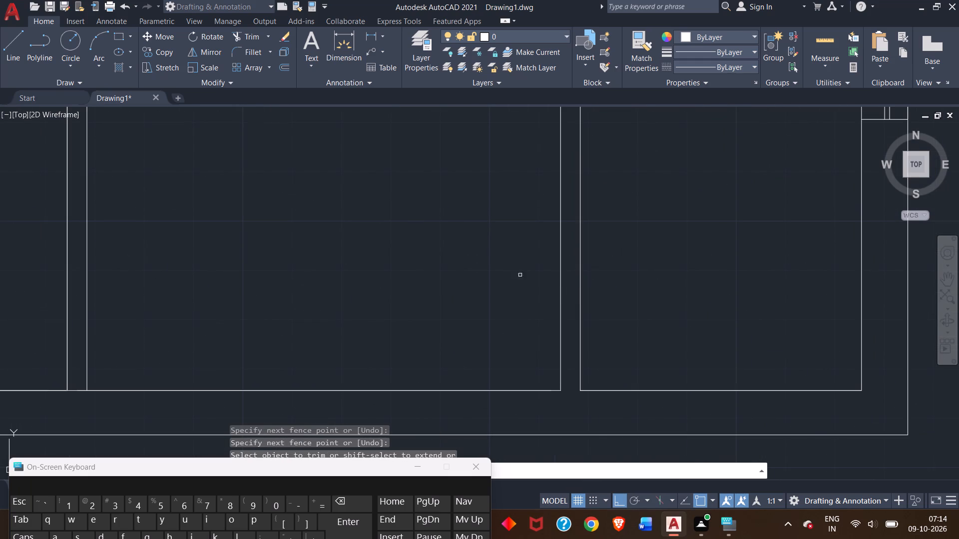
right_click(500, 254)
click(520, 263)
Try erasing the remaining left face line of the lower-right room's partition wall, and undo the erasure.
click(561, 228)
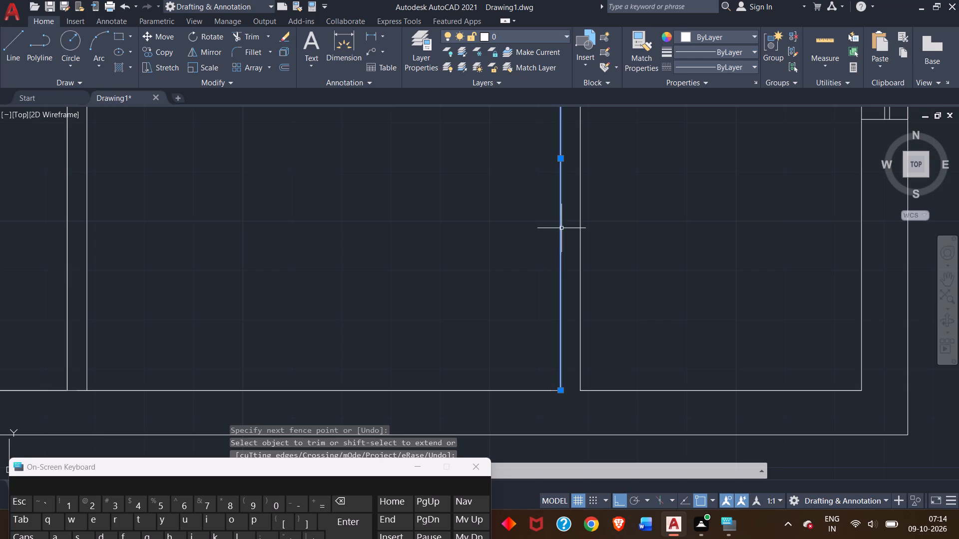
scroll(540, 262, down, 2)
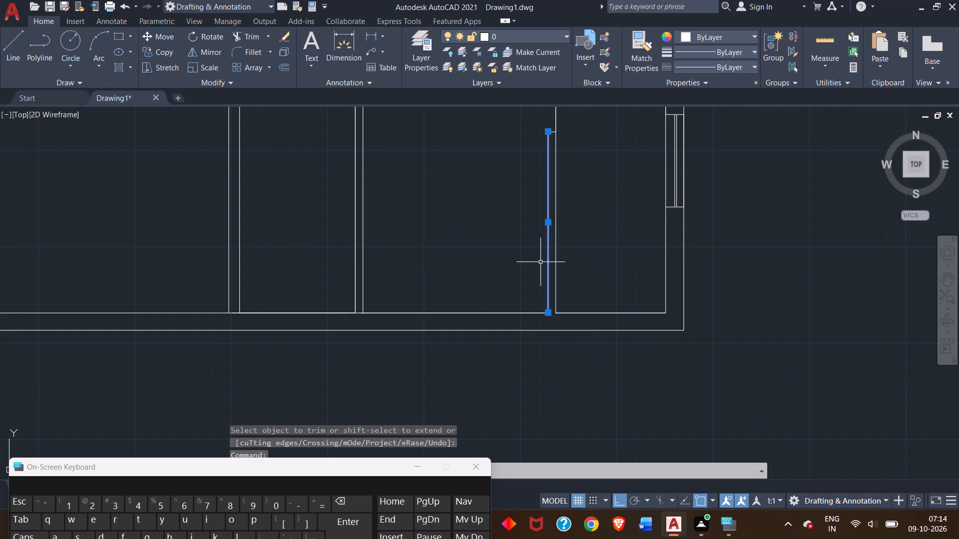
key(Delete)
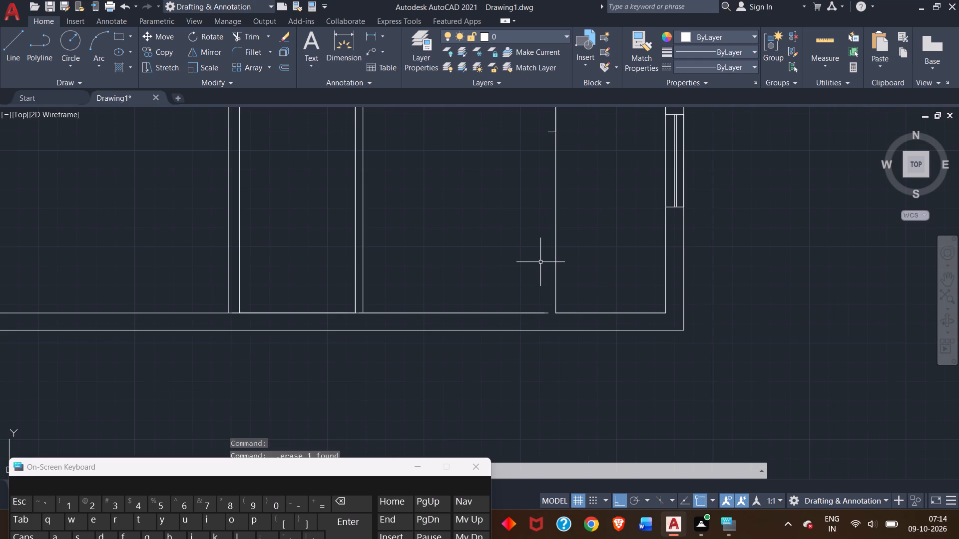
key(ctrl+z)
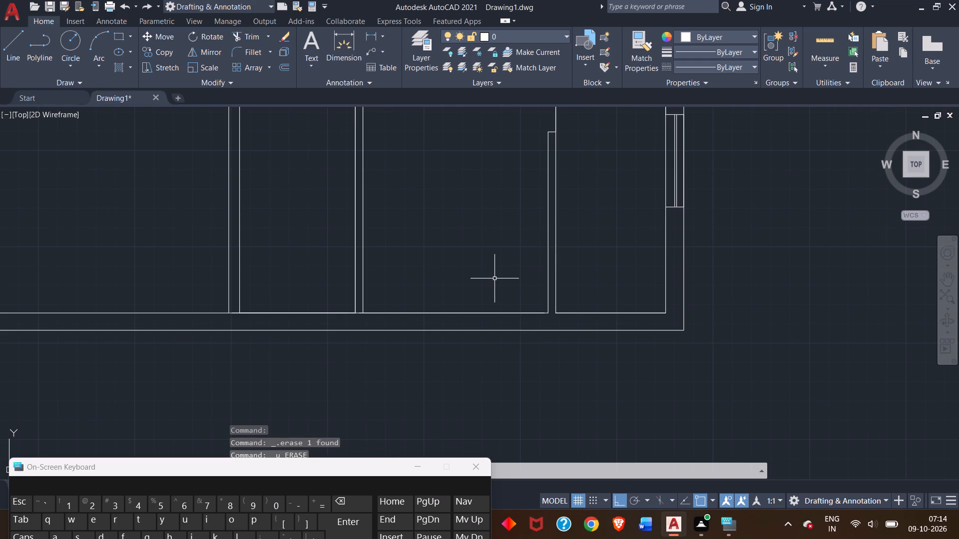
Draw connected lines from the partition's foot along the bottom wall's inner face, across to the outer face, 3' along it and back across.
scroll(504, 236, down, 2)
middle_drag(499, 228, 540, 284)
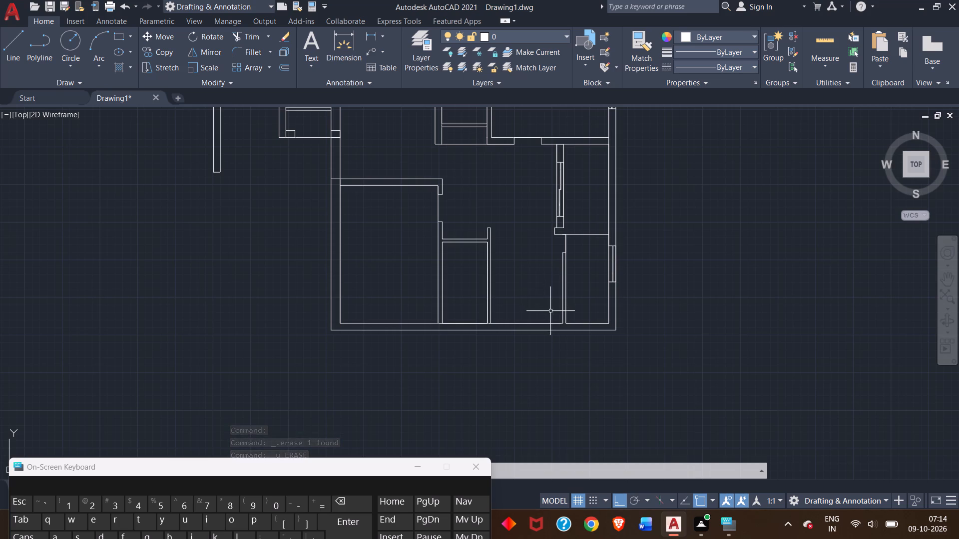
click(5, 46)
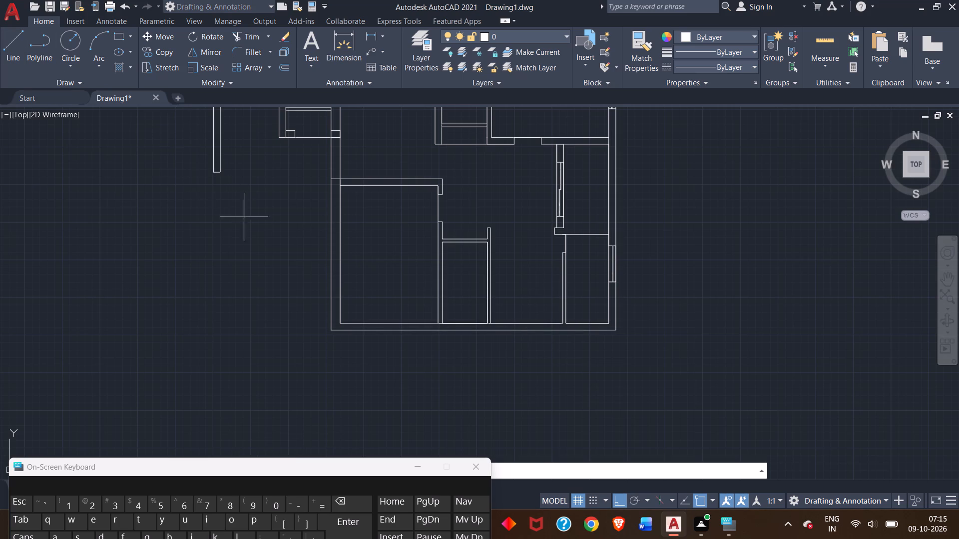
scroll(480, 282, up, 1)
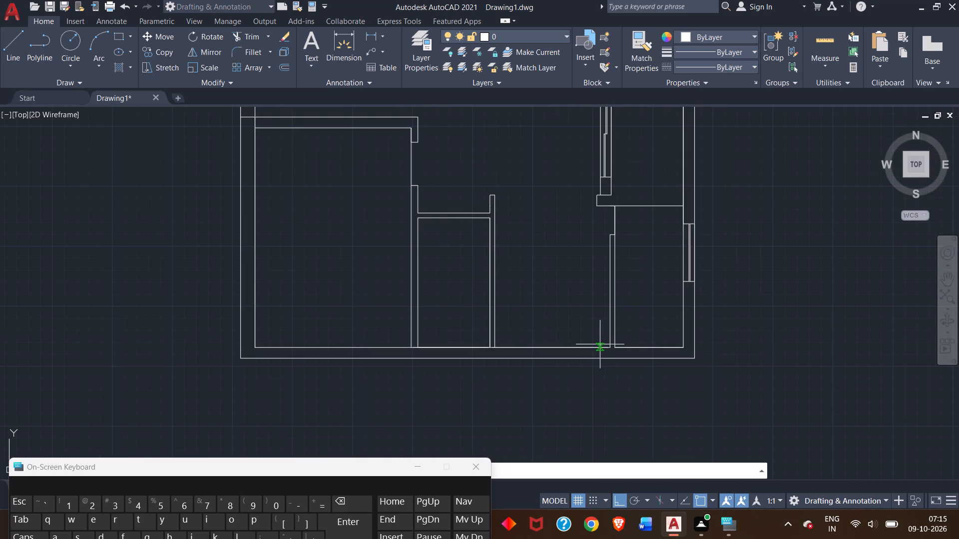
click(610, 348)
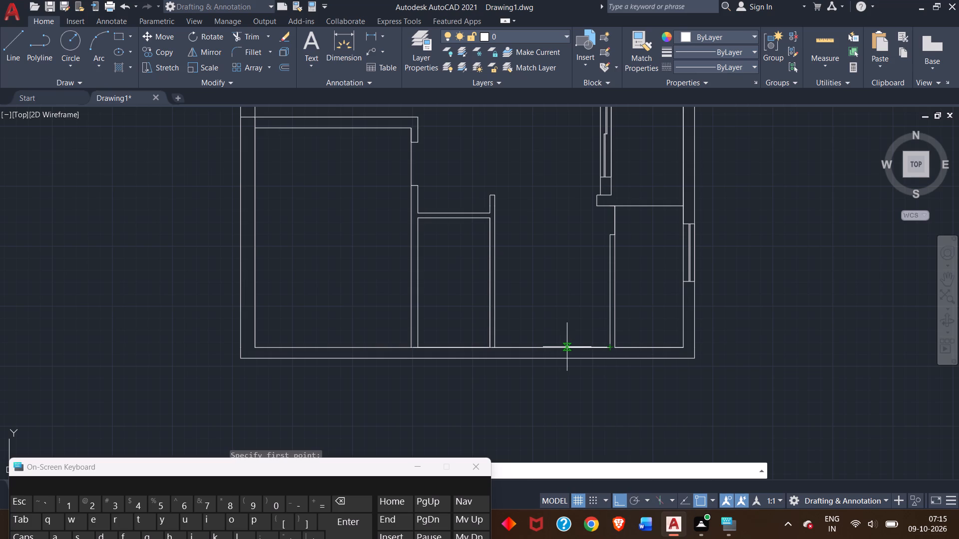
click(569, 347)
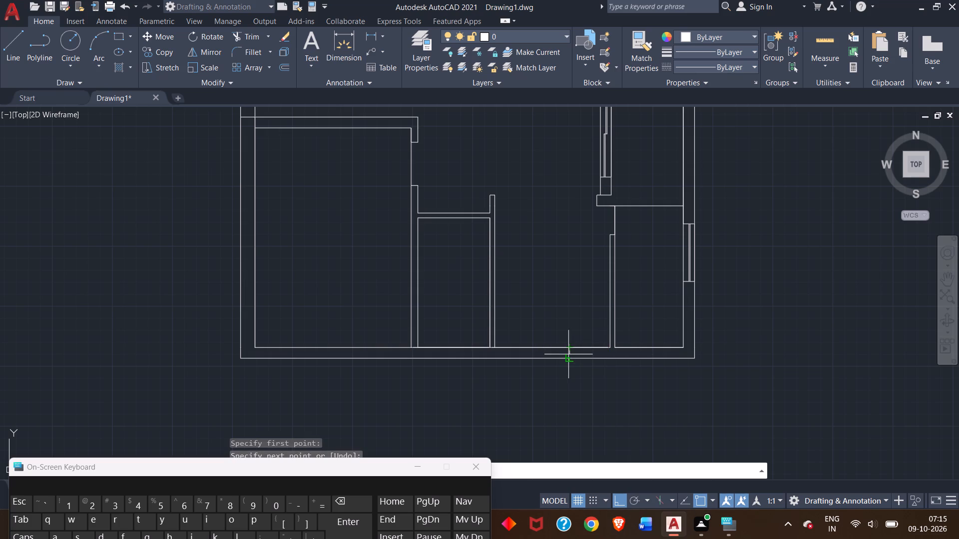
click(569, 356)
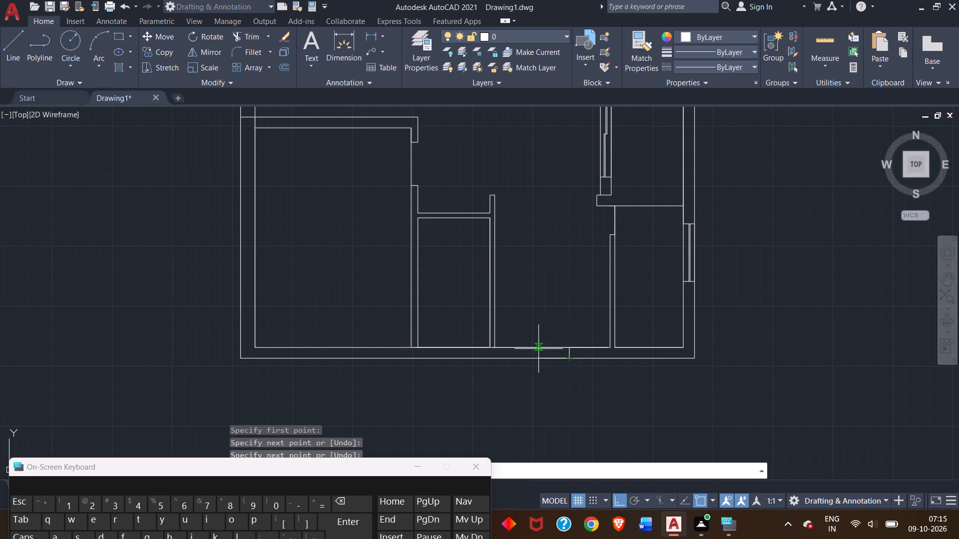
text(3')
key(Return)
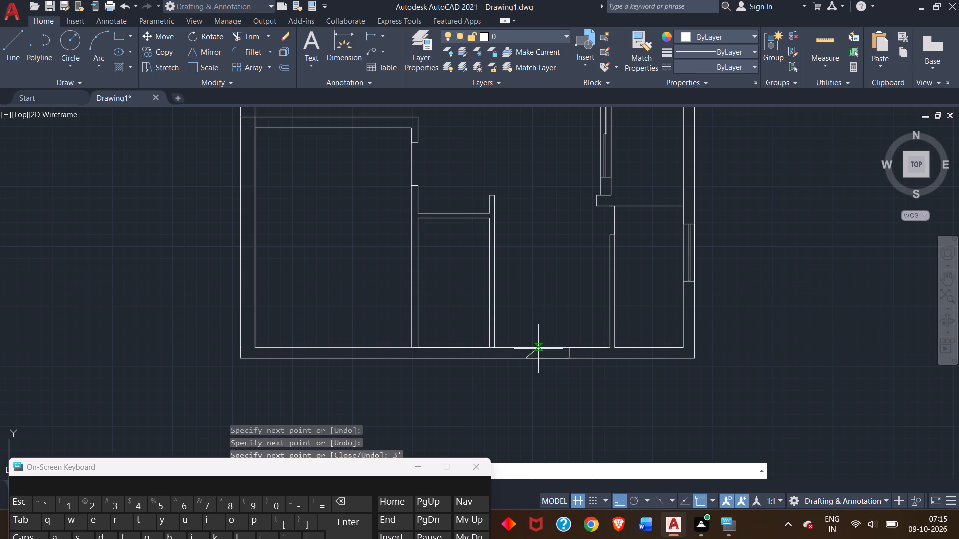
scroll(524, 345, up, 3)
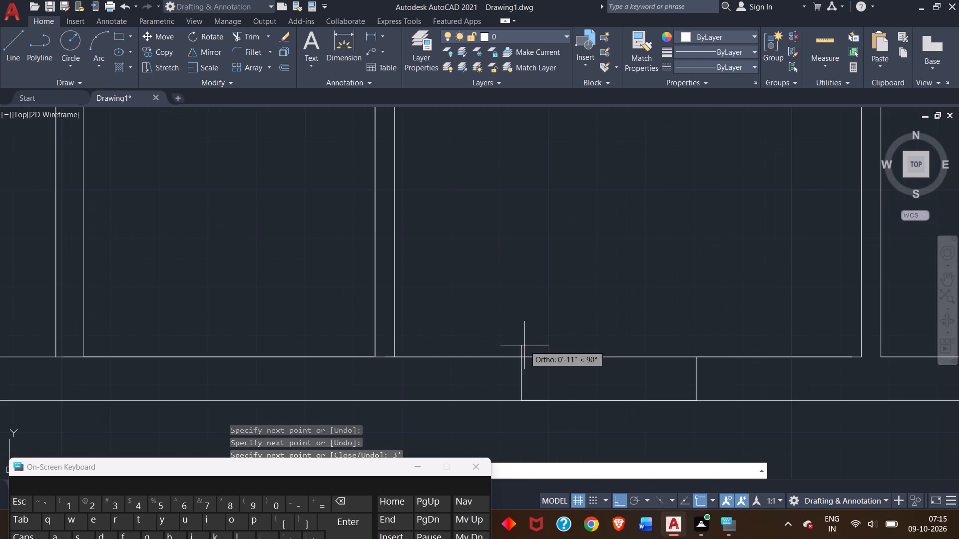
click(520, 357)
right_click(520, 353)
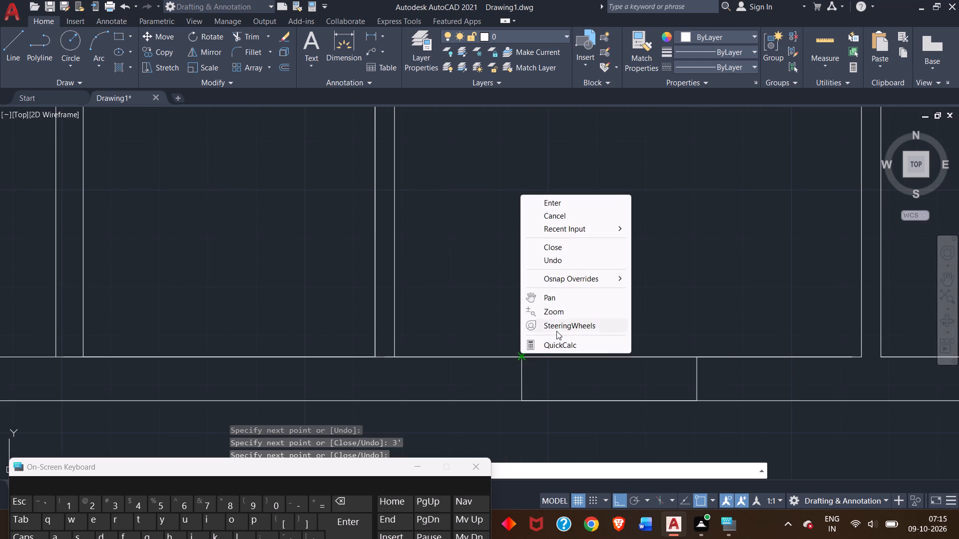
click(559, 204)
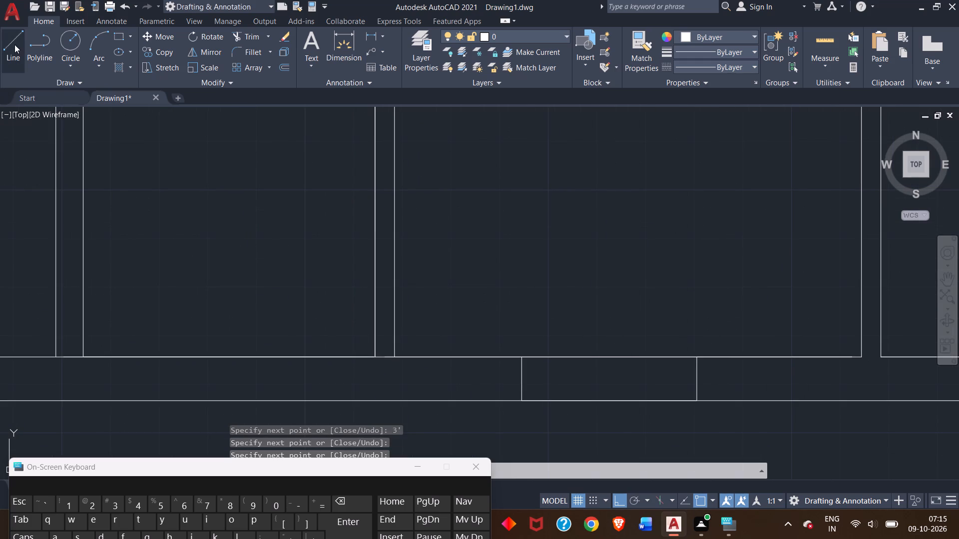
Draw the bottom-wall window's centre line between the midpoints of its two cross lines.
click(15, 44)
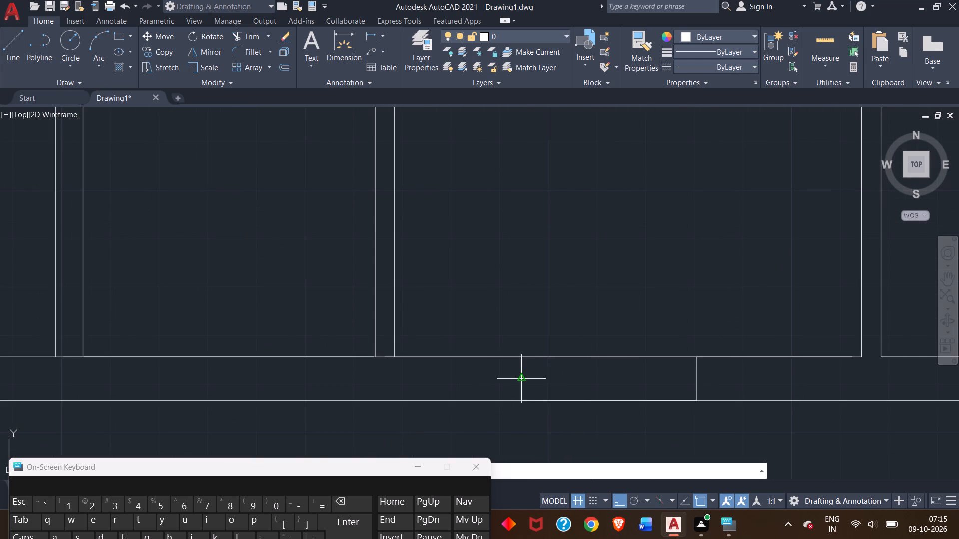
click(523, 380)
click(697, 376)
right_click(697, 375)
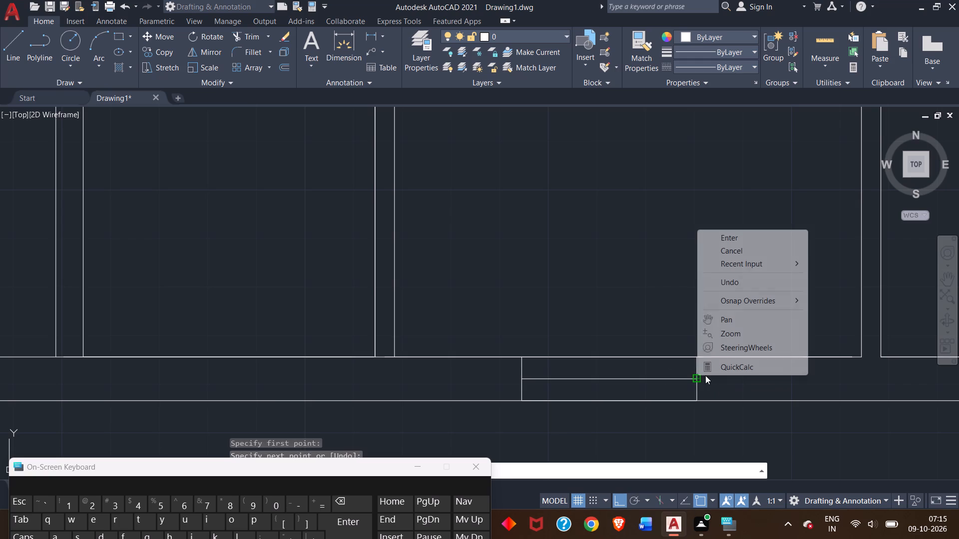
click(726, 240)
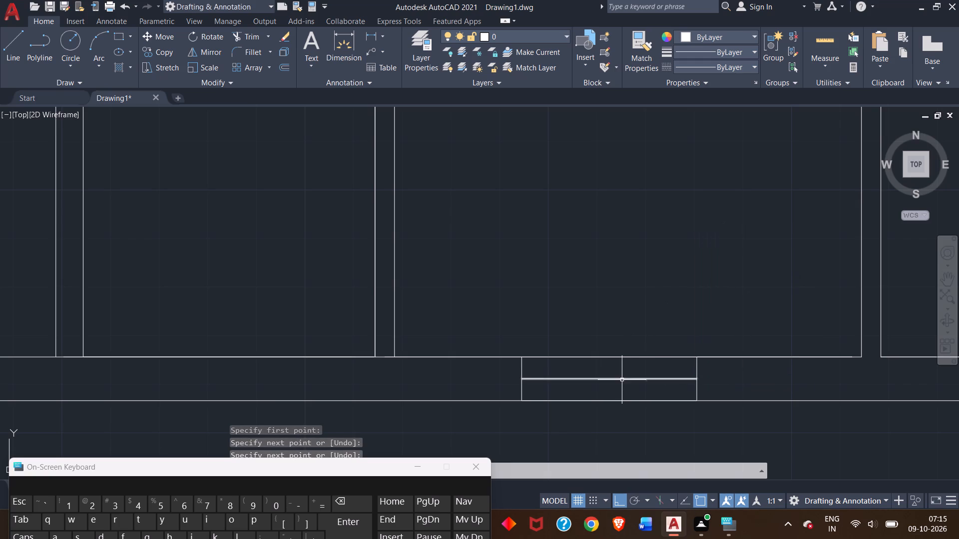
Offset the centre line of the 3' bottom-wall window by 1" toward the wall's inner face.
click(622, 379)
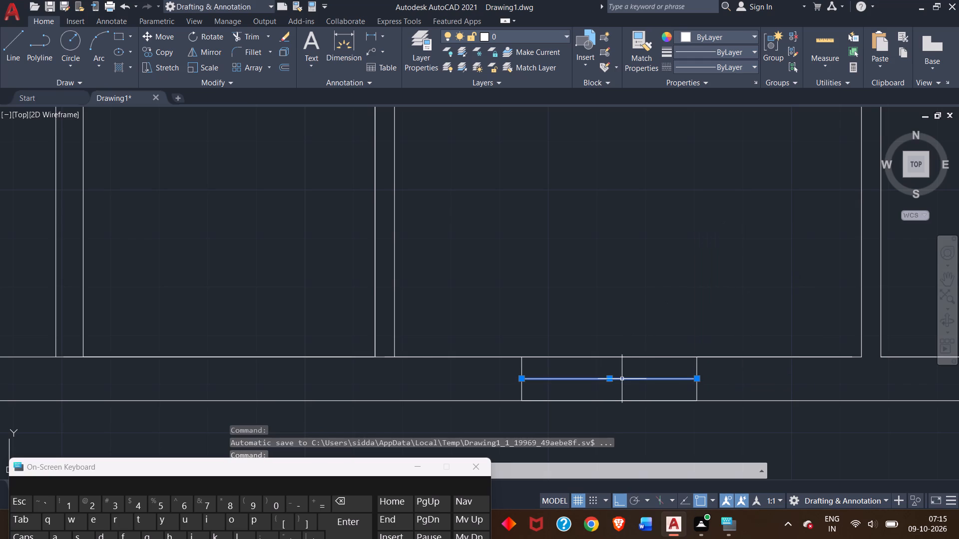
text(off)
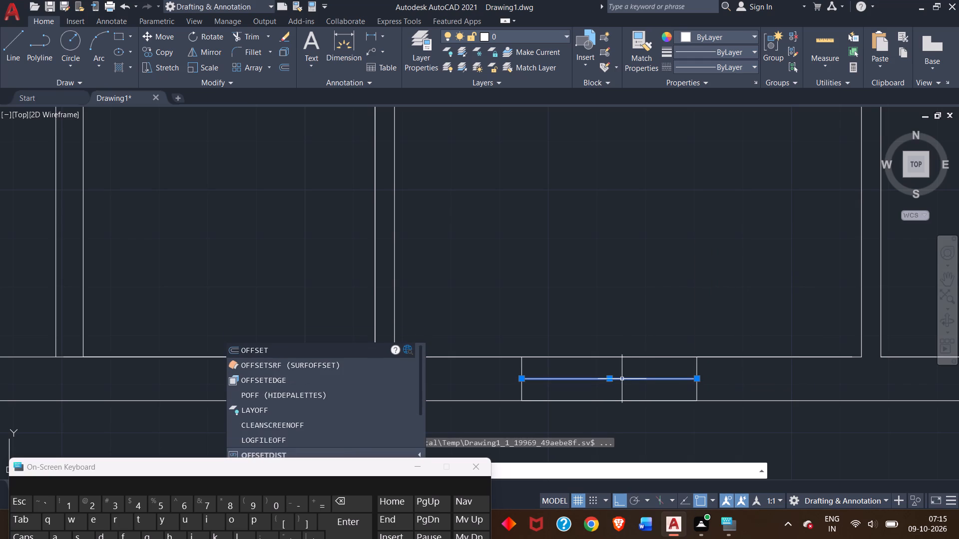
key(Return)
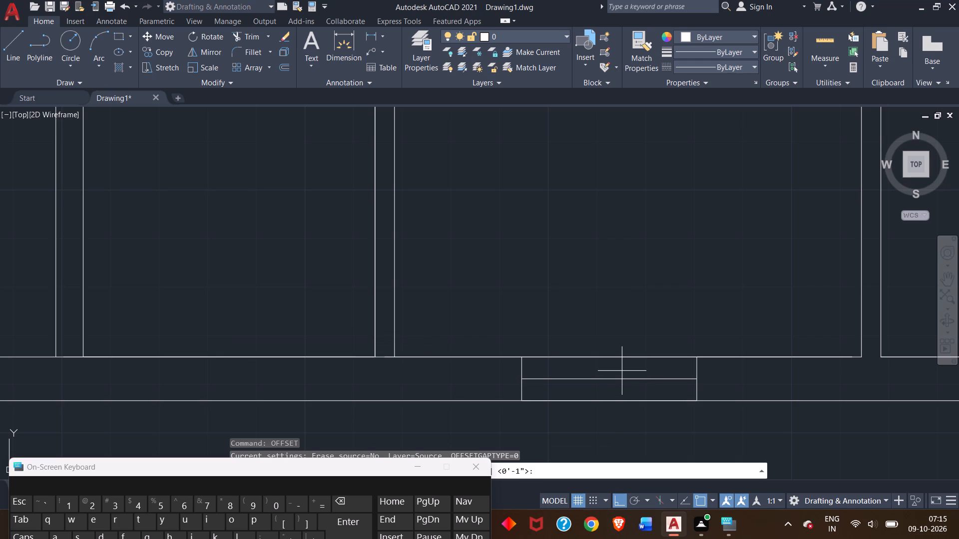
key(1)
key(shift+quotedbl)
key(Return)
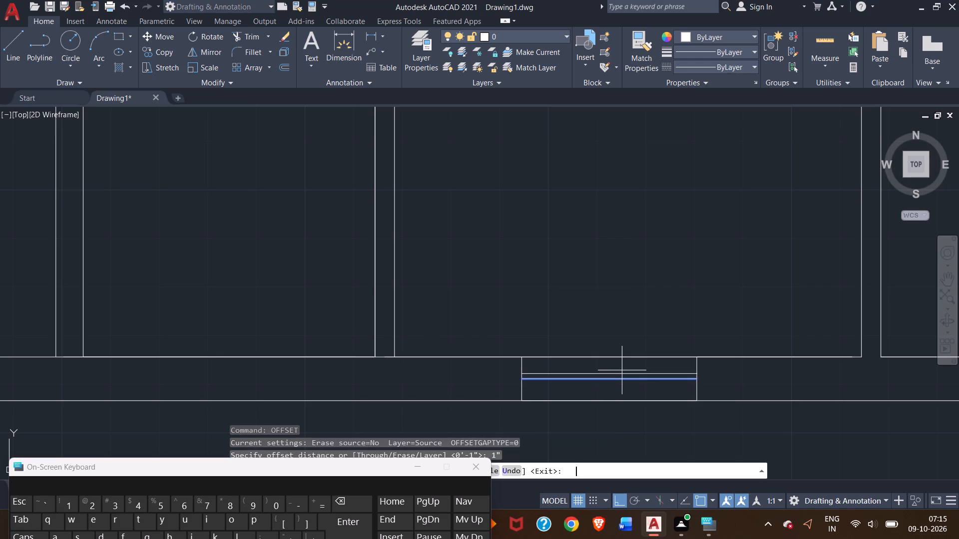
click(622, 370)
click(608, 367)
Draw connected lines from the small middle room's lower-right corner: 1' along the inner face, across the bottom wall, 2' along the outer face and back across.
scroll(580, 413, down, 3)
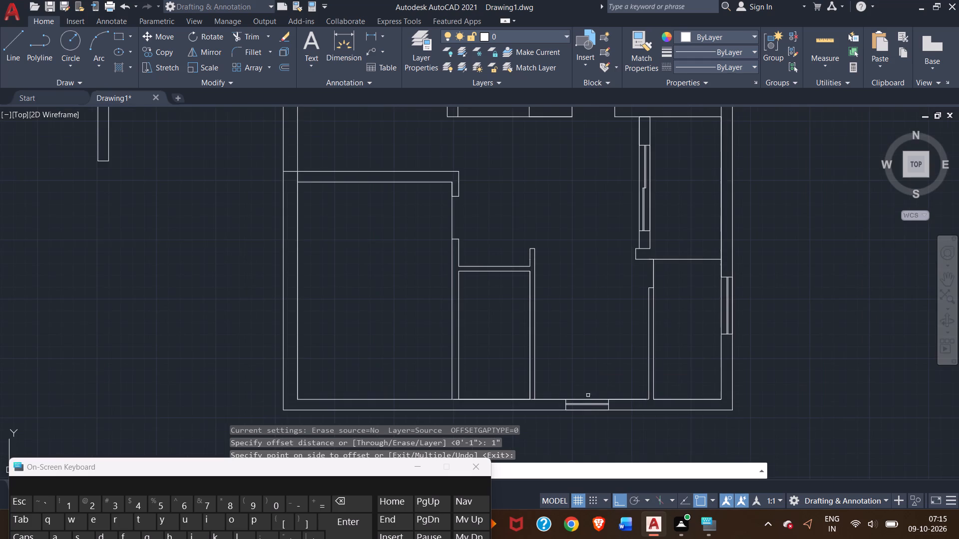
middle_drag(589, 361, 632, 360)
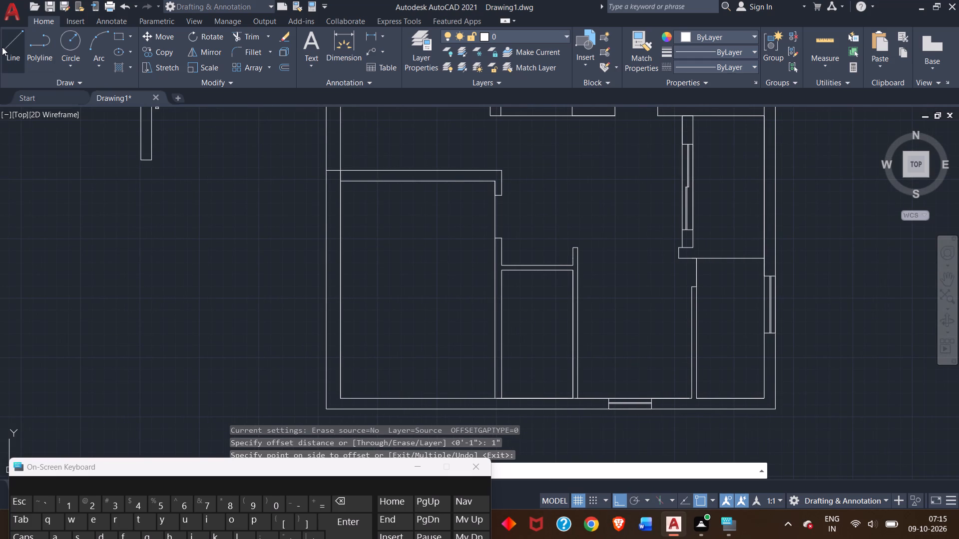
double_click(5, 47)
scroll(556, 405, up, 1)
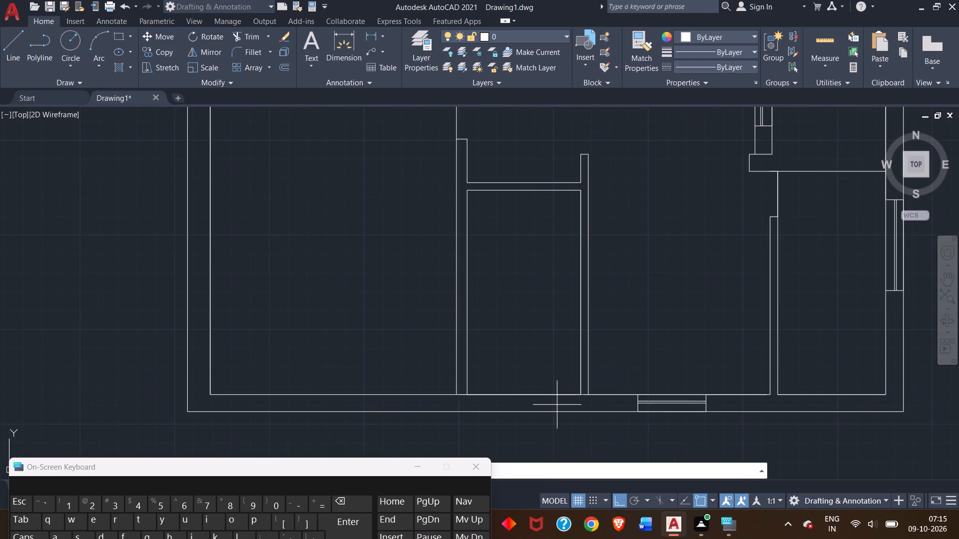
click(581, 393)
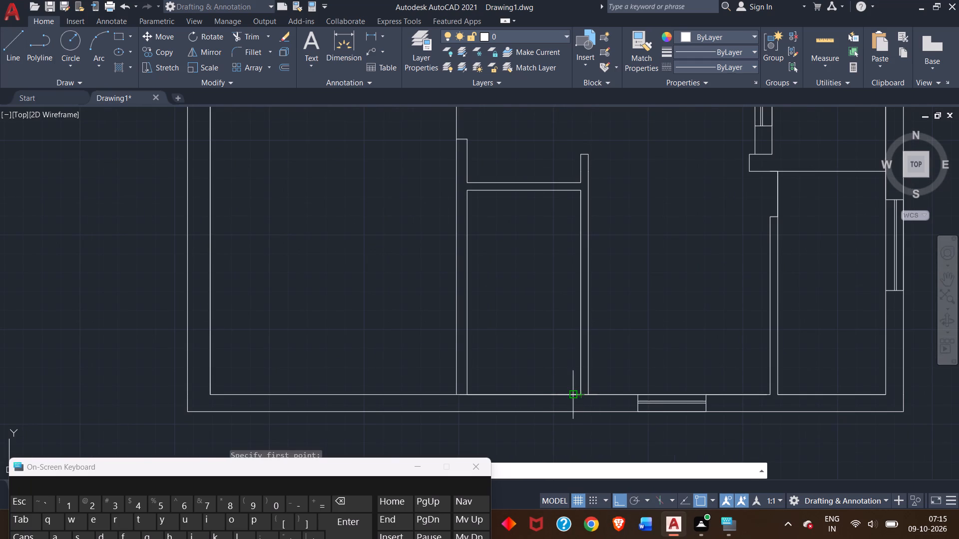
scroll(519, 397, up, 2)
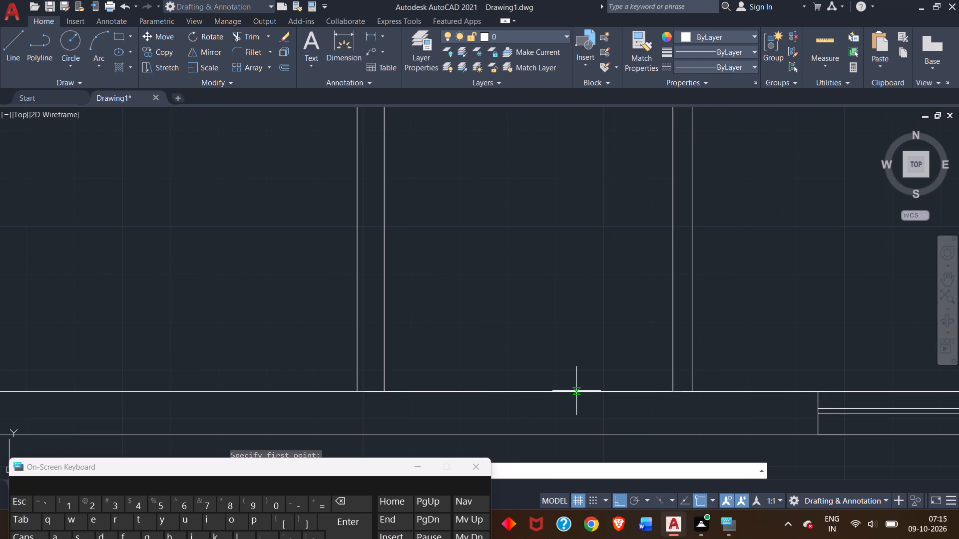
text(1')
key(Return)
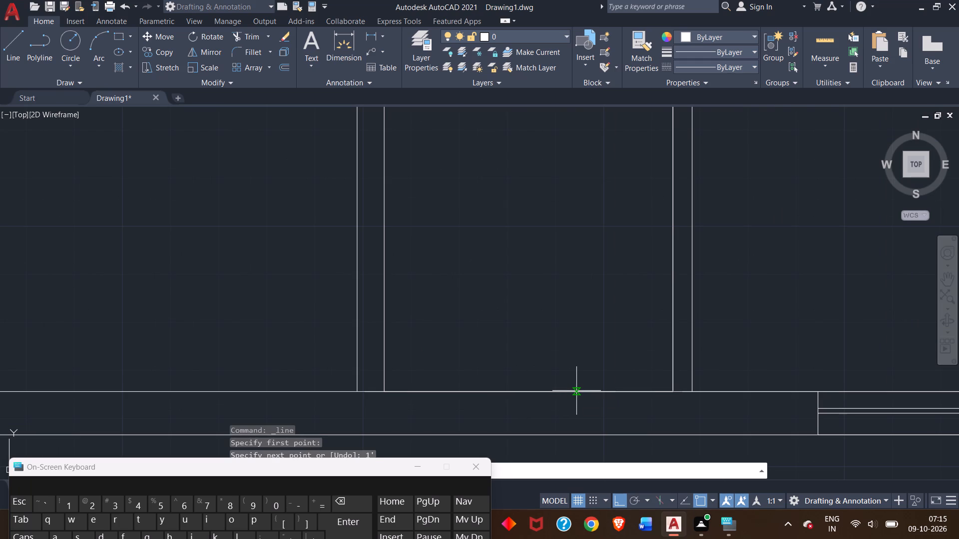
click(613, 434)
scroll(521, 437, up, 2)
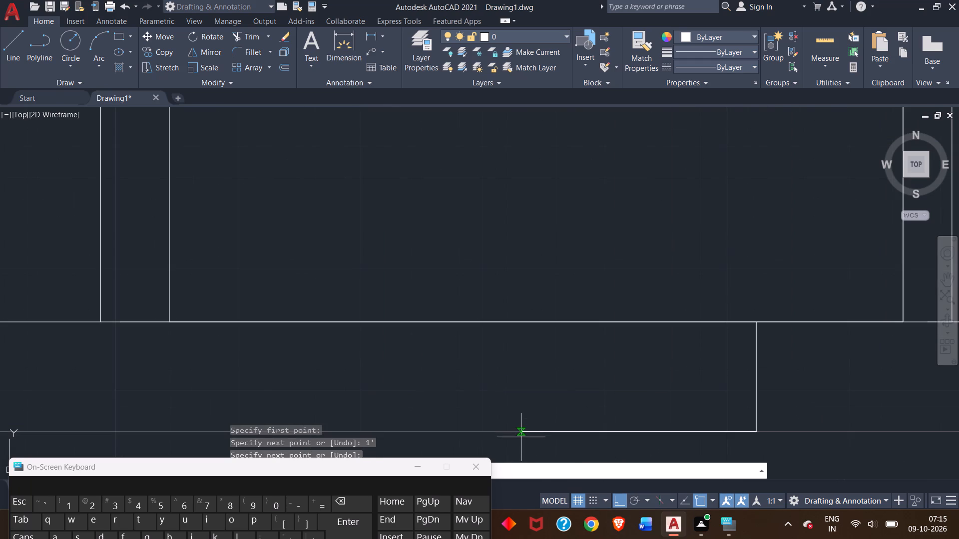
text(2')
key(Return)
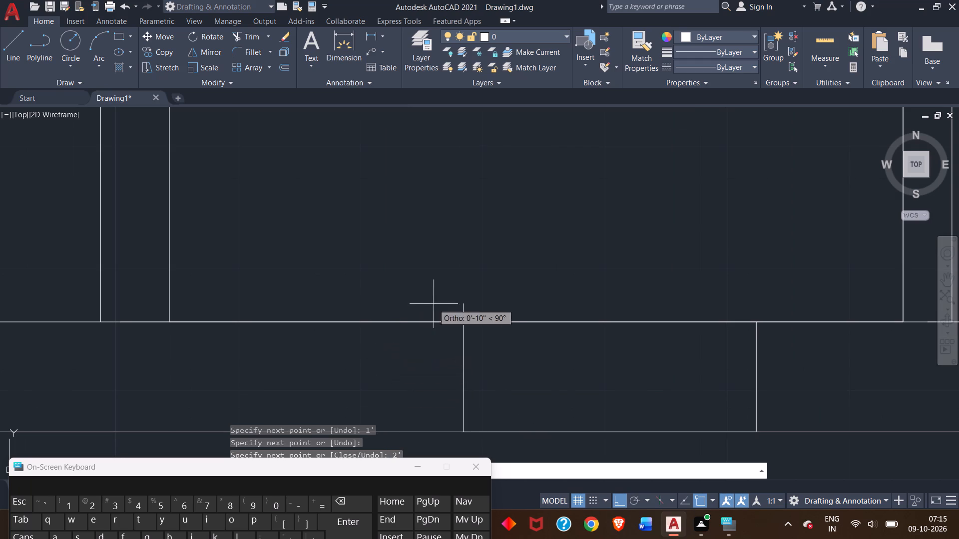
click(464, 321)
right_click(464, 316)
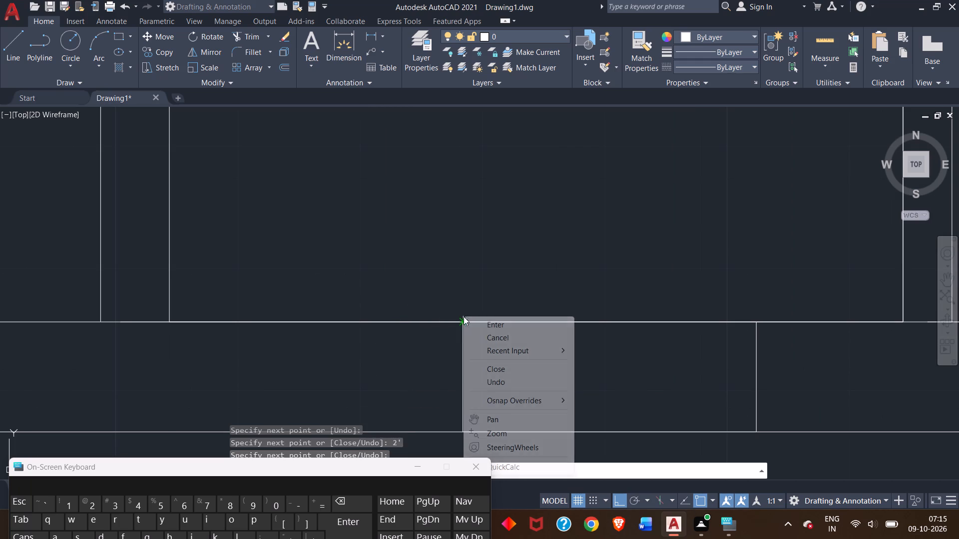
click(488, 321)
Draw the centre line of the small middle room's 2' window between the midpoints of its two cross lines.
click(11, 48)
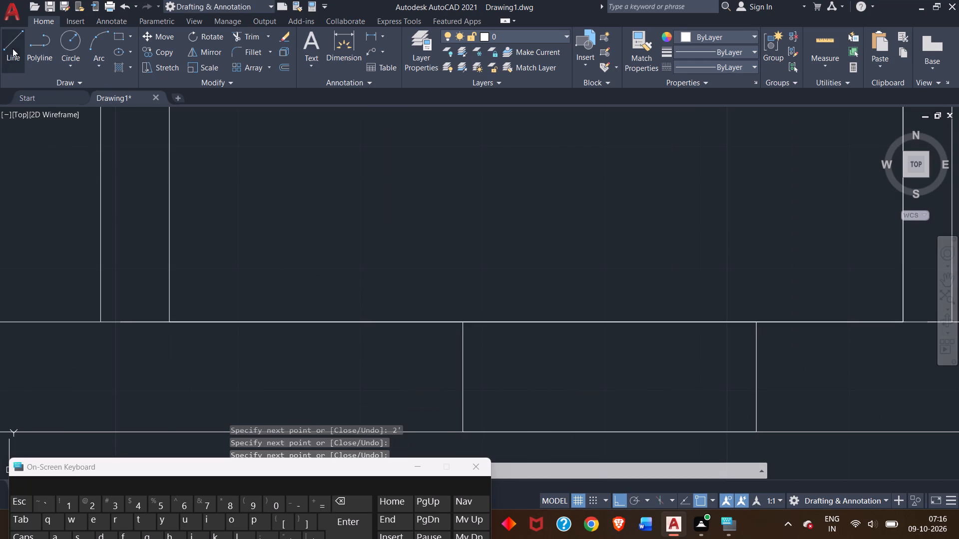
double_click(466, 377)
click(758, 375)
right_click(758, 375)
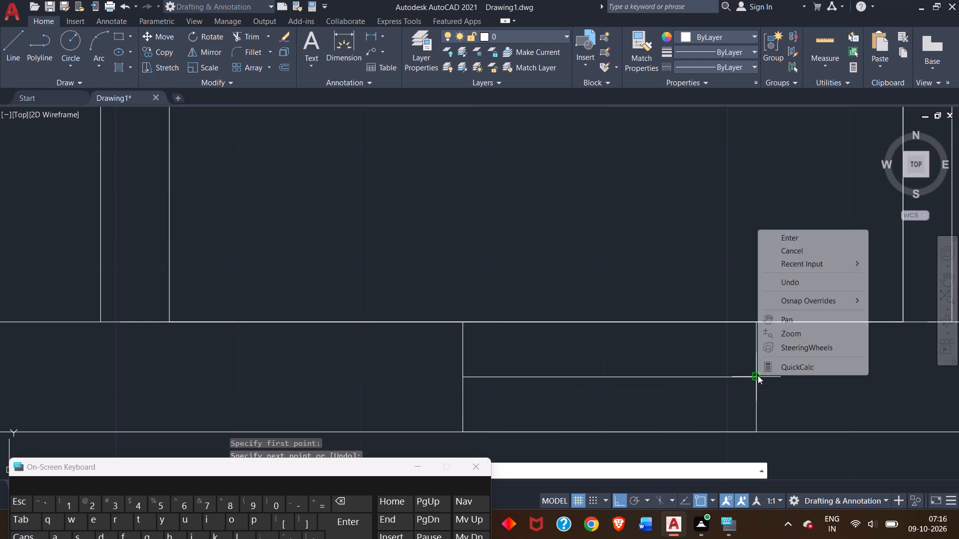
double_click(786, 235)
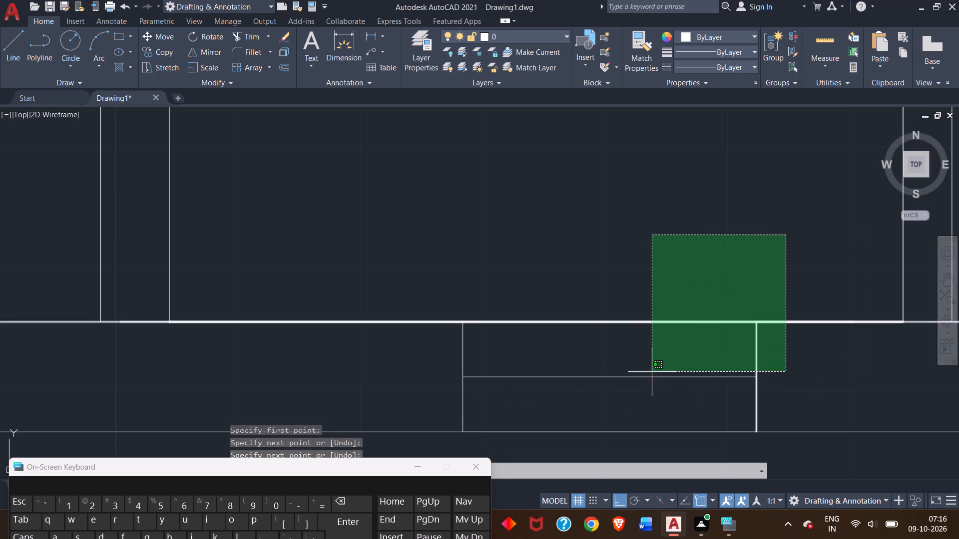
click(702, 303)
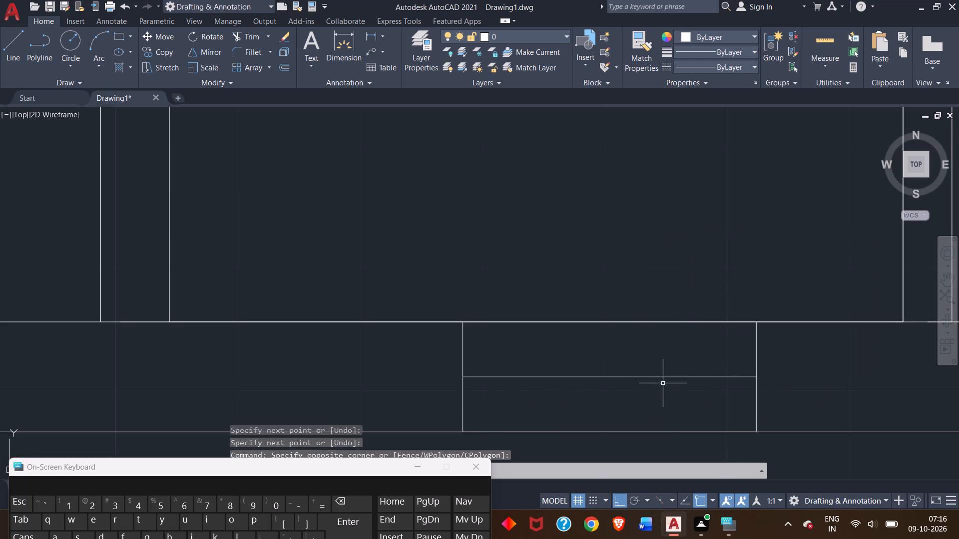
Offset the 2' window's centre line by 1" toward the wall's inner face.
click(663, 377)
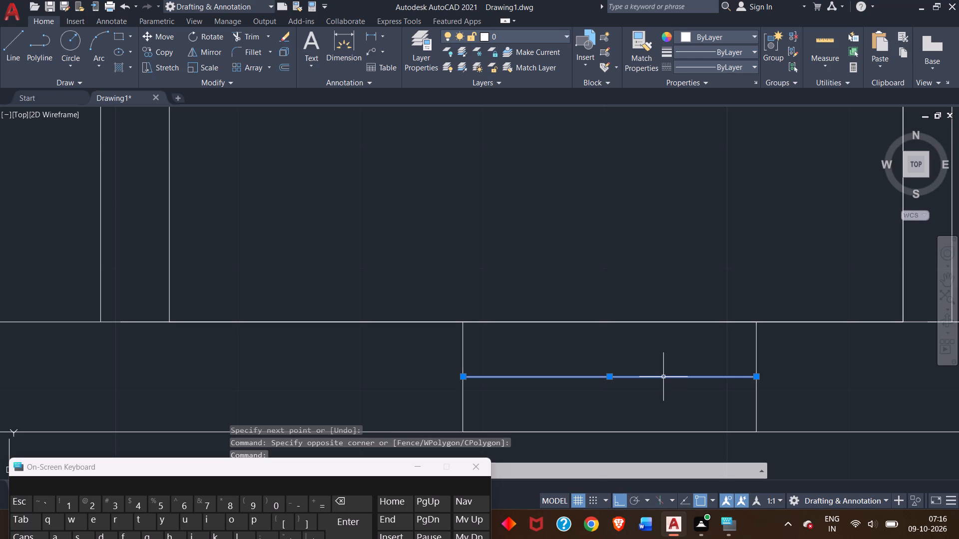
key(o)
text(ff)
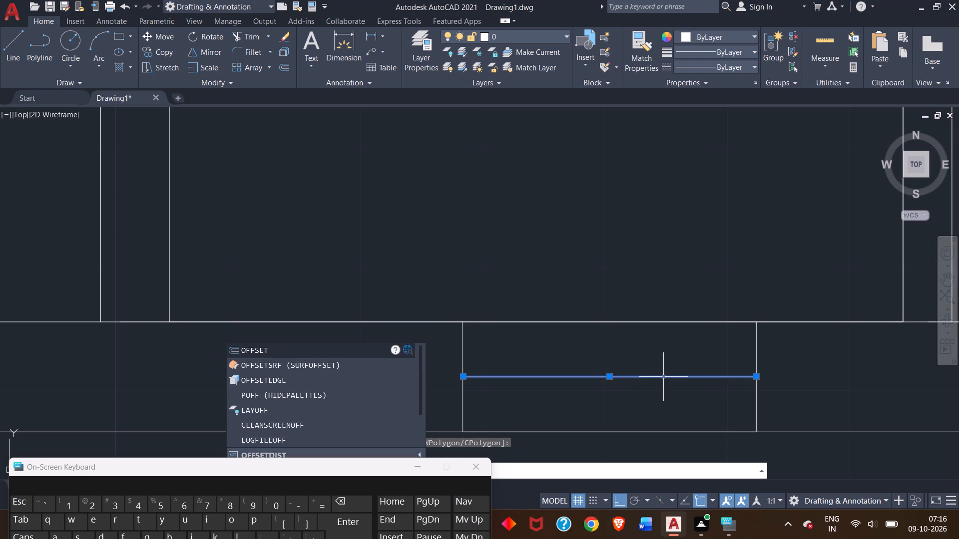
key(Return)
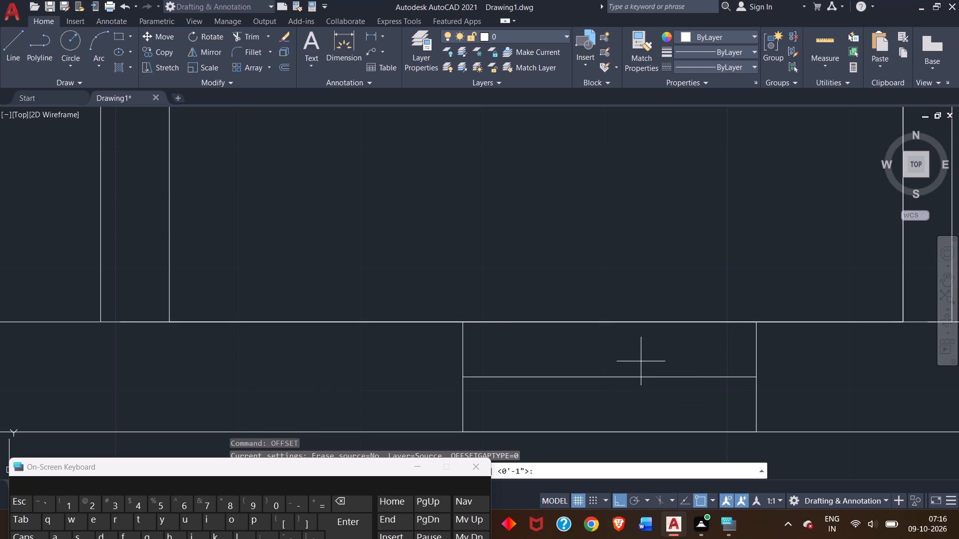
key(1)
key(shift+quotedbl)
key(Return)
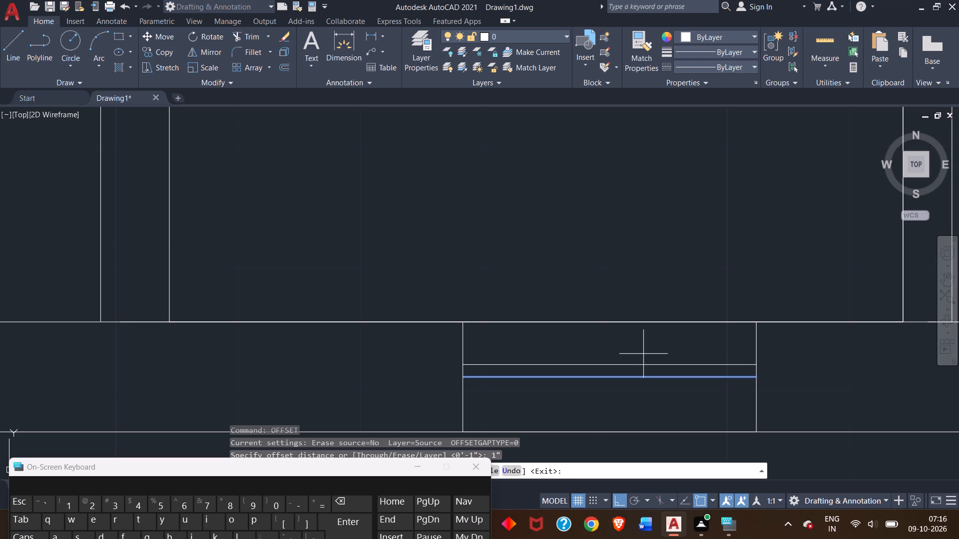
click(690, 357)
Draw connected lines from the large lower-left room's lower-right corner: a short way along the inner face, across the wall, 5' along the outer face and back across.
scroll(577, 361, down, 2)
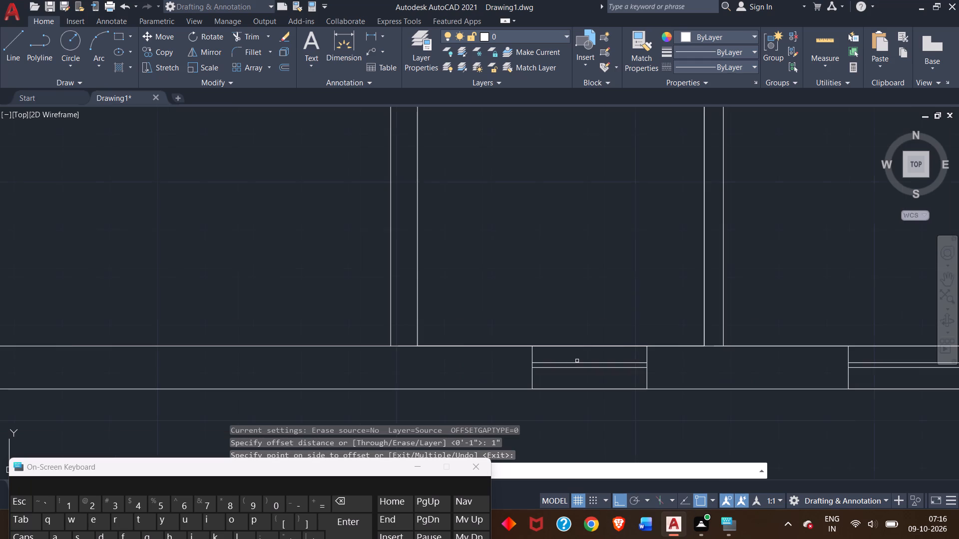
scroll(584, 363, down, 1)
middle_drag(541, 426, 571, 471)
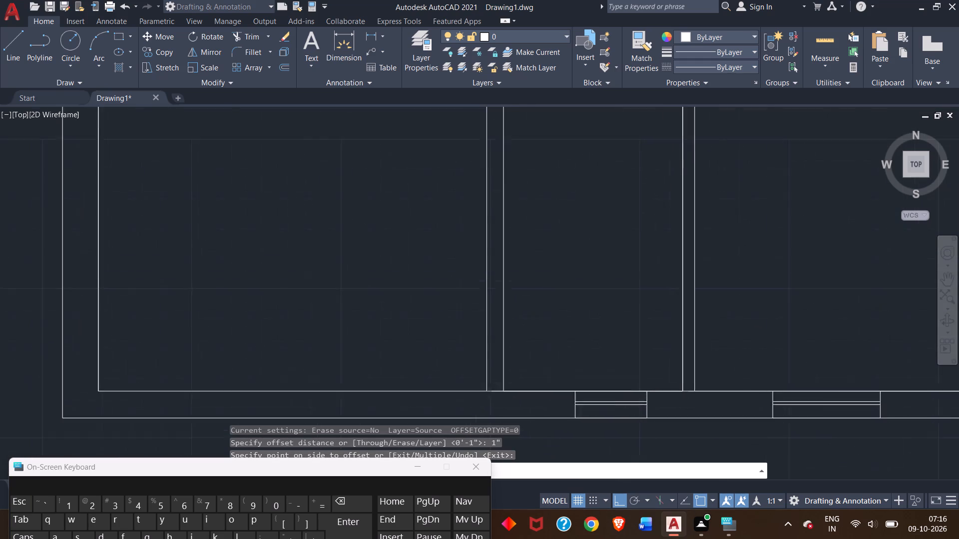
middle_drag(571, 471, 575, 478)
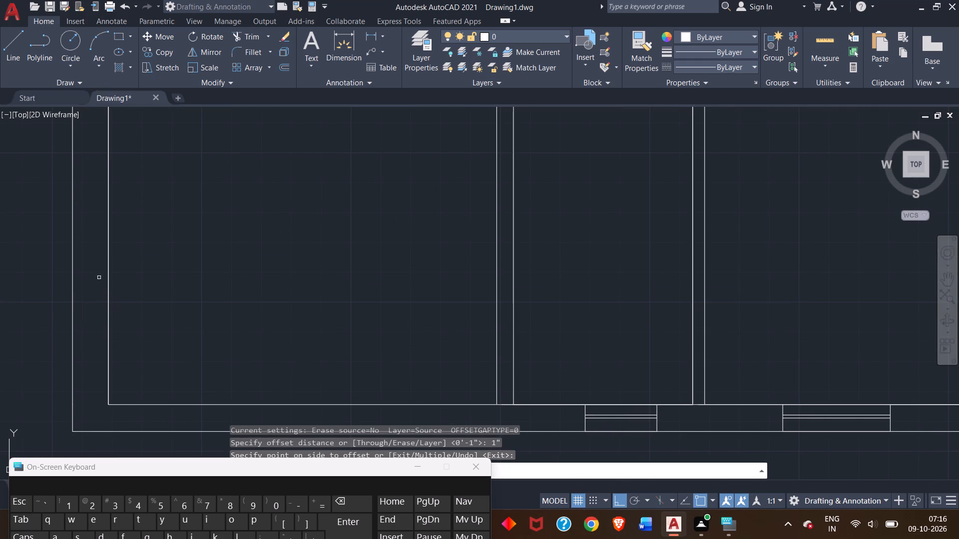
click(18, 51)
middle_drag(322, 313, 337, 254)
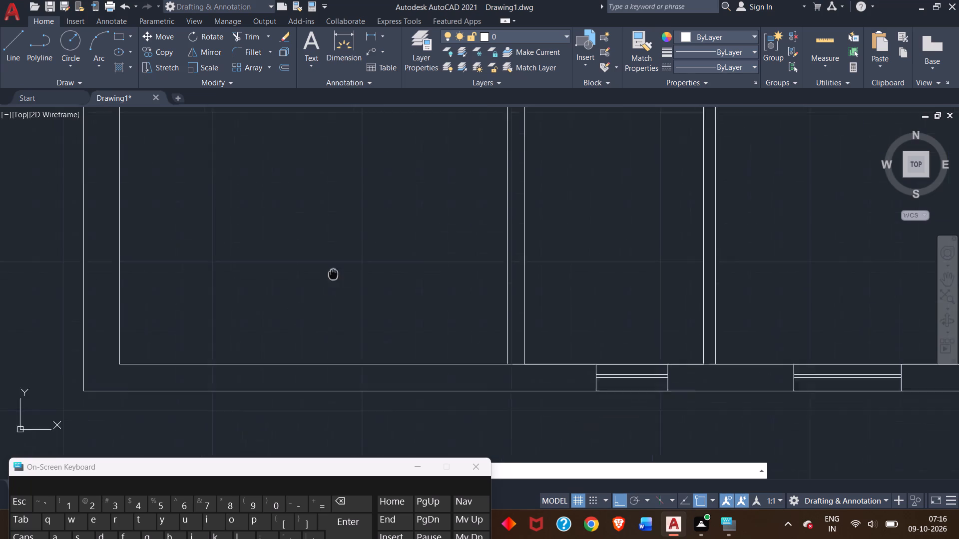
middle_drag(337, 254, 359, 197)
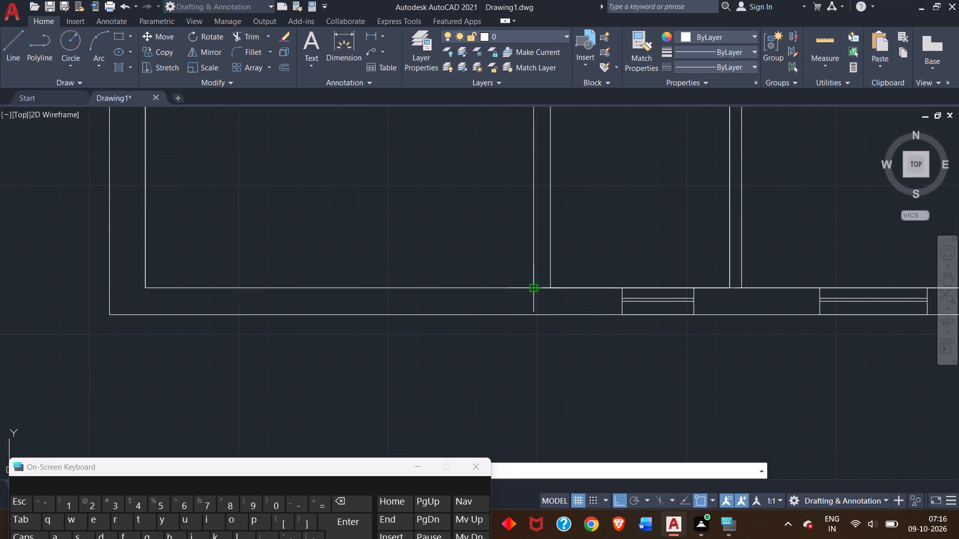
click(531, 290)
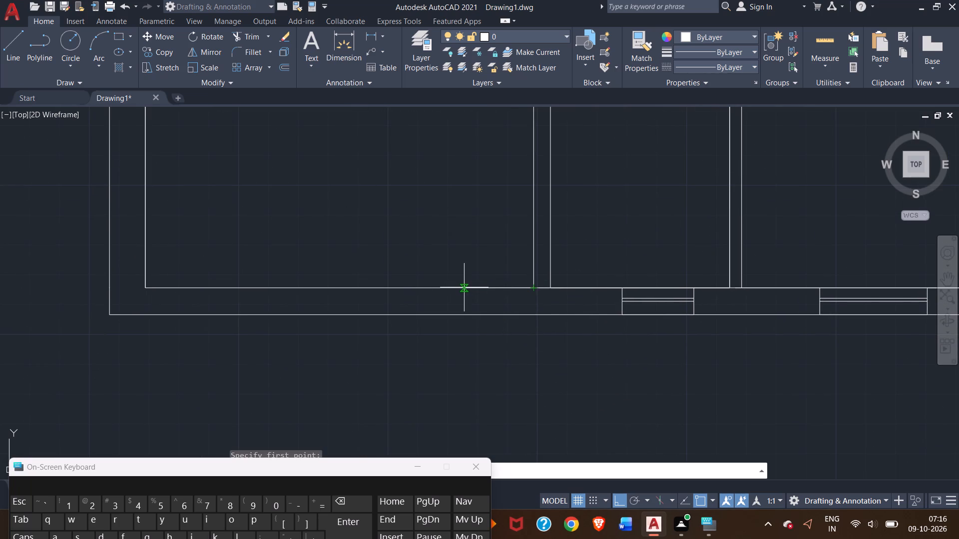
double_click(464, 287)
click(464, 316)
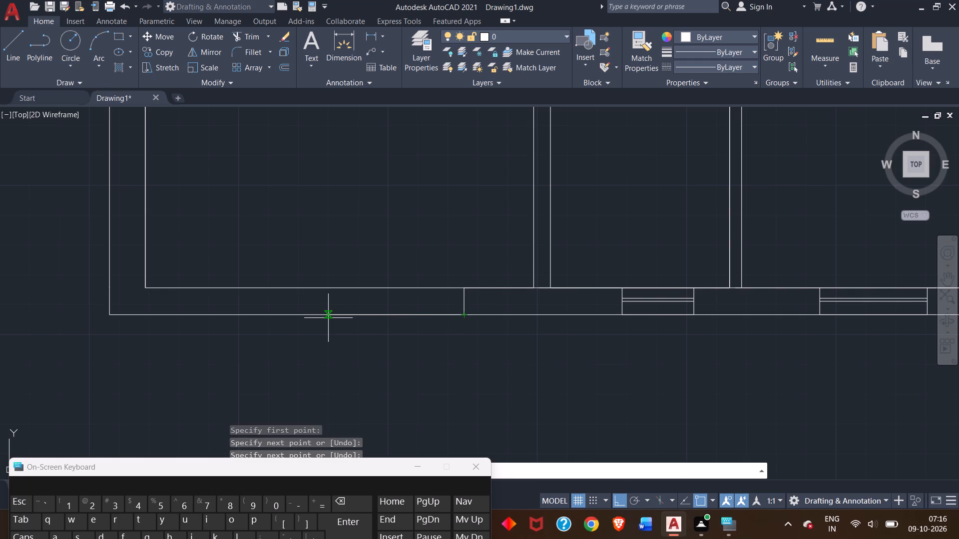
key(5)
key(apostrophe)
key(Return)
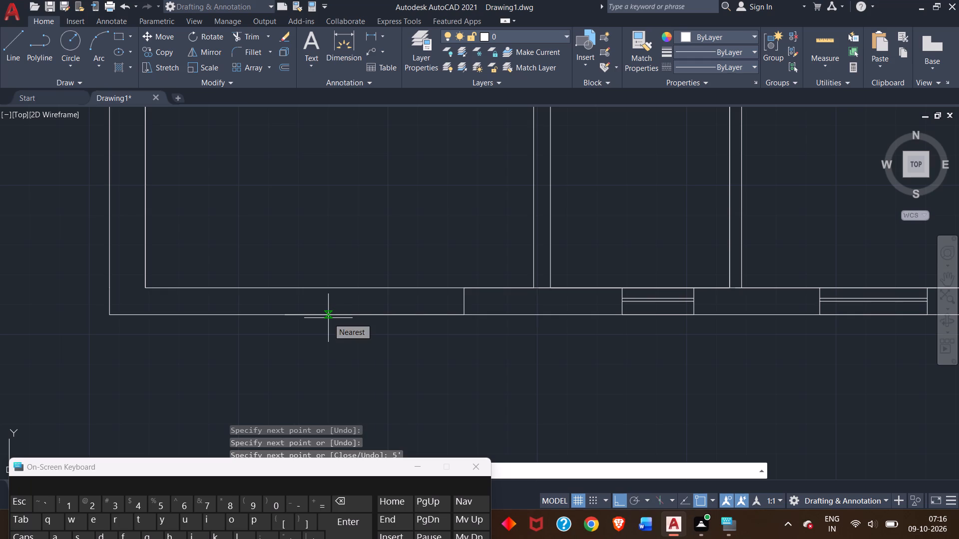
click(287, 287)
right_click(287, 285)
click(317, 293)
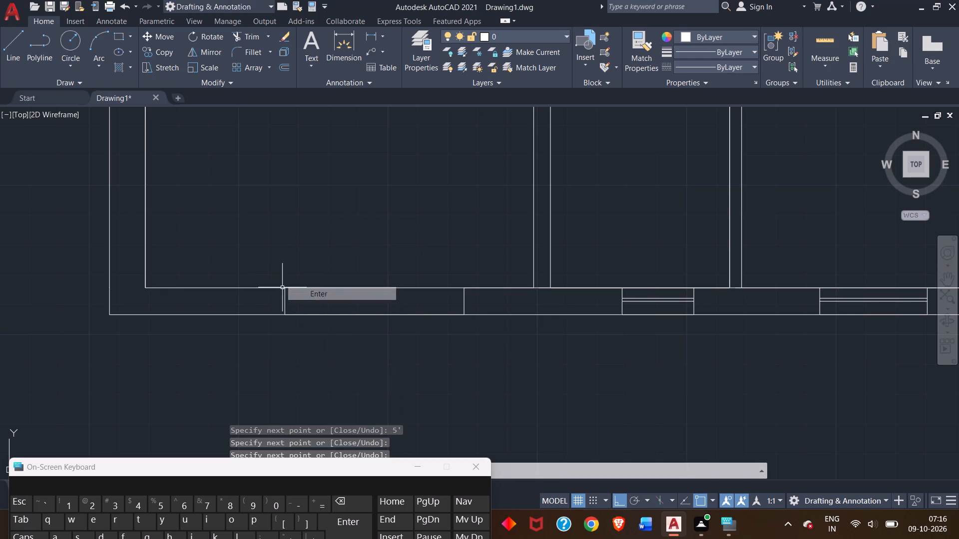
Draw the centre line of the large lower-left room's 5' window between the midpoints of its two cross lines.
click(6, 40)
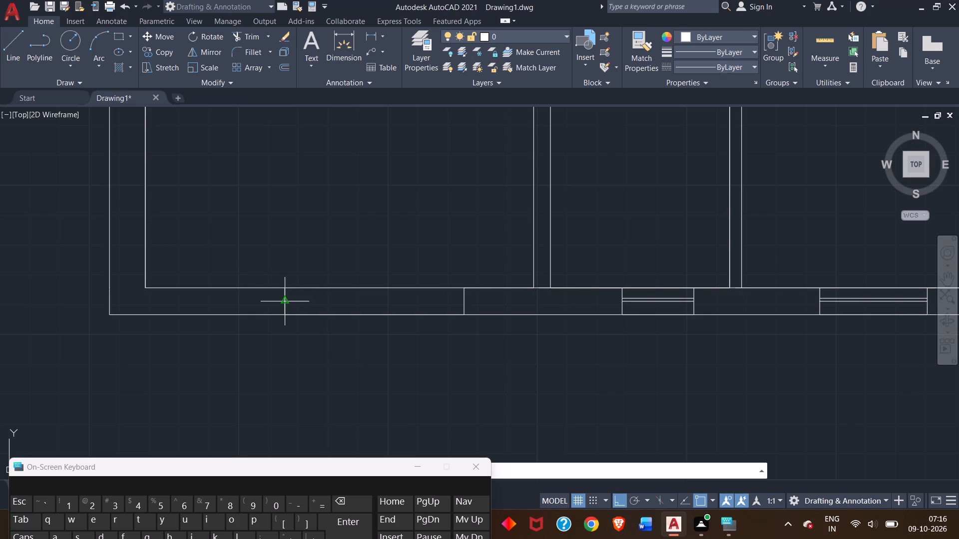
click(285, 304)
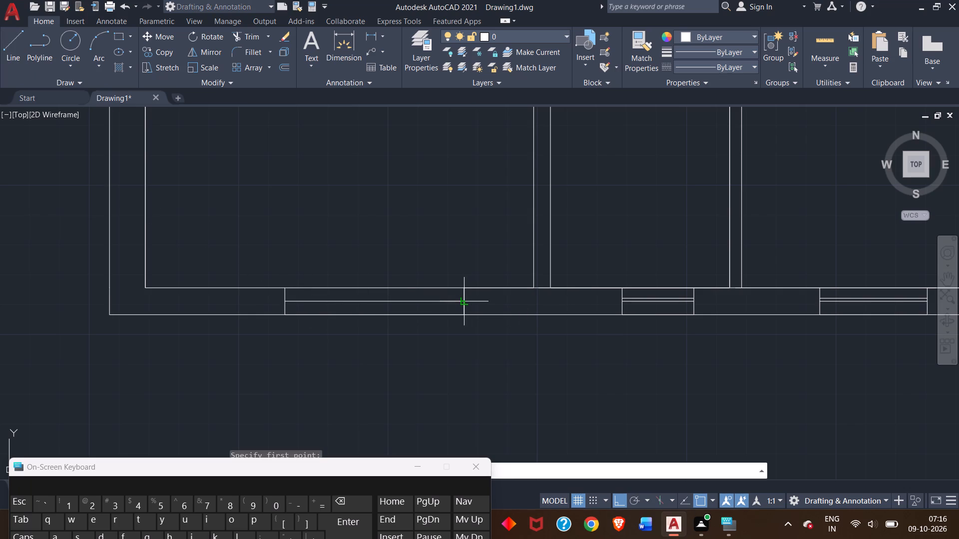
click(467, 300)
right_click(465, 262)
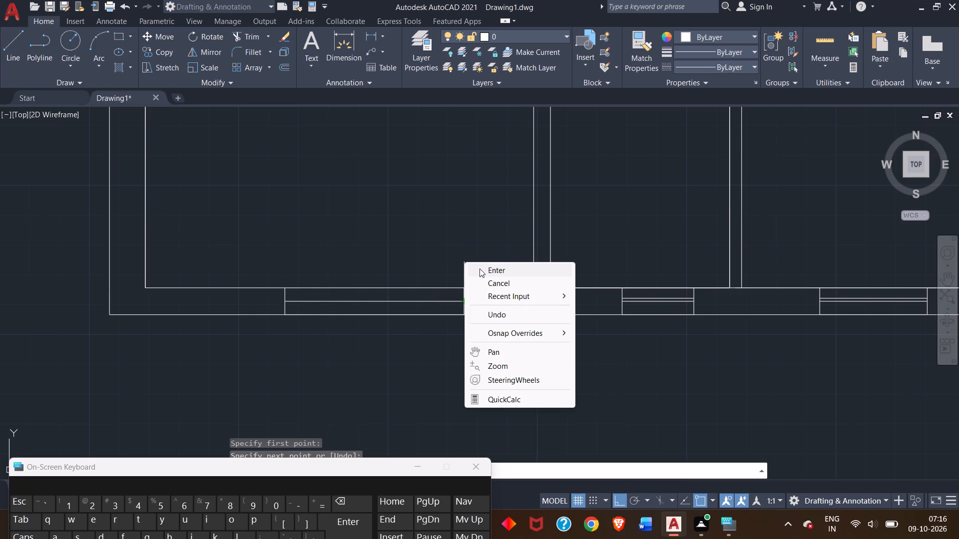
click(482, 269)
Offset the 5' window's centre line by 1" toward the wall's inner face.
double_click(416, 301)
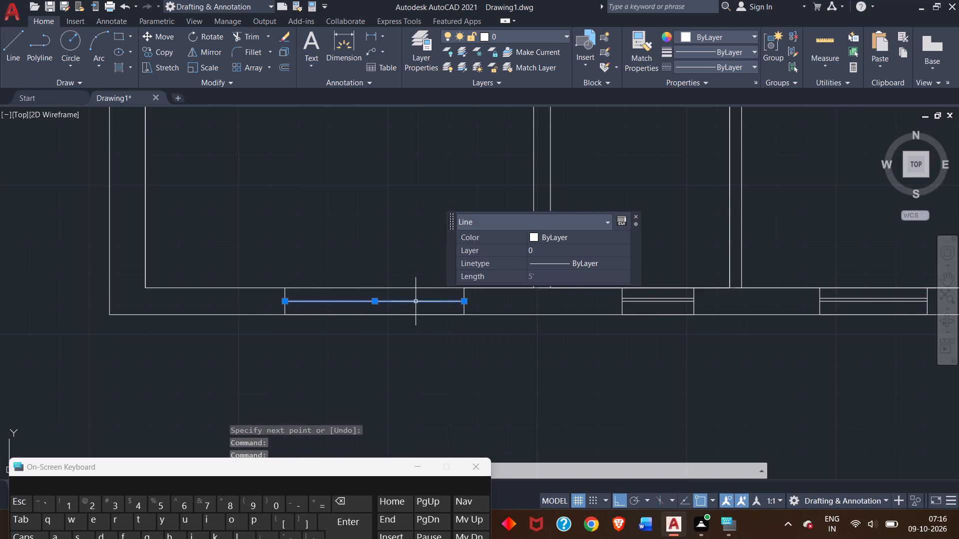
text(off)
key(Return)
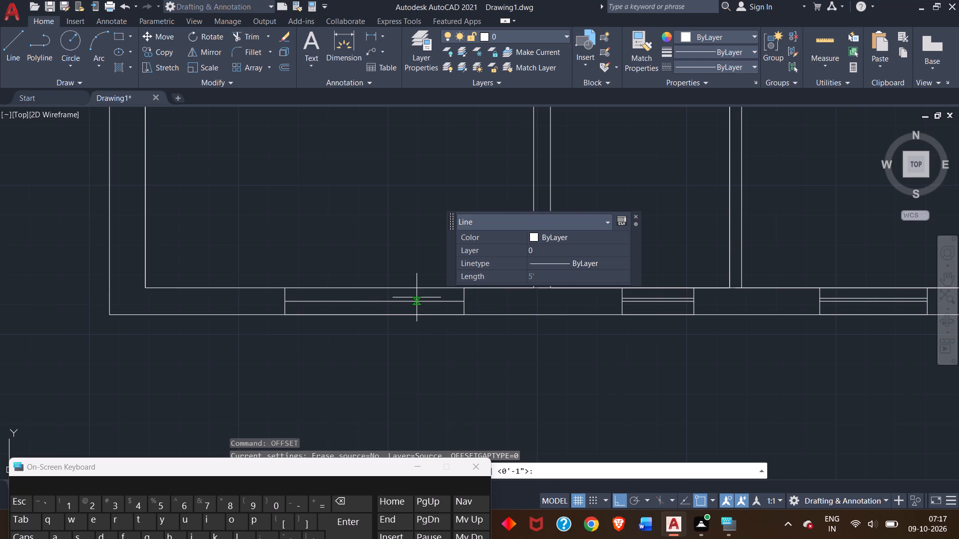
key(1)
key(shift+quotedbl)
key(Return)
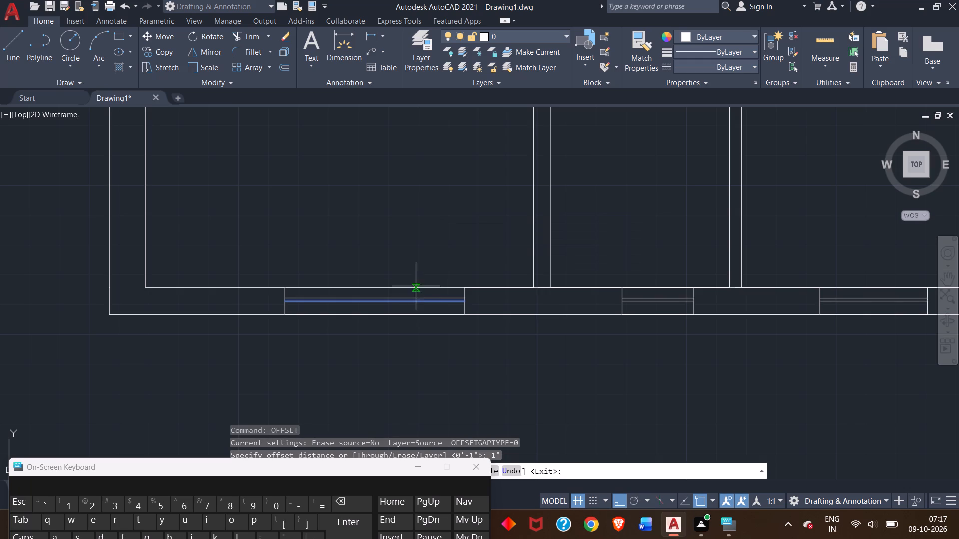
scroll(386, 304, up, 3)
click(385, 274)
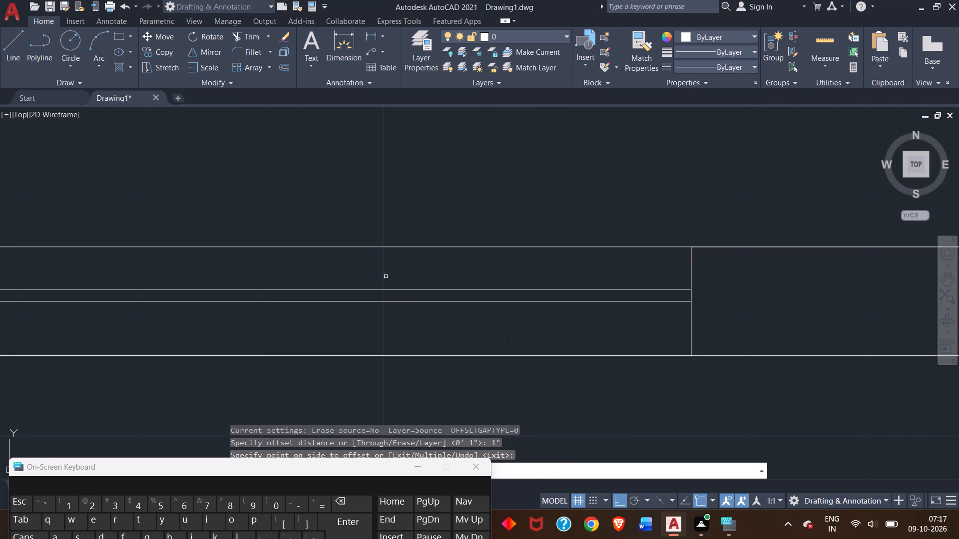
Examine the window layout around the lower house plan and its position relative to the upper plan and the long freestanding wall.
scroll(388, 286, down, 4)
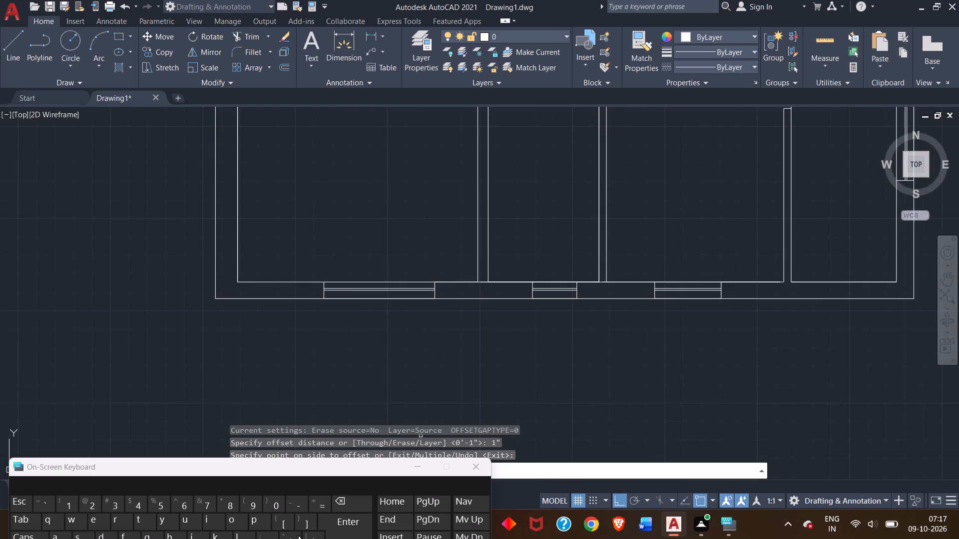
middle_drag(432, 153, 460, 285)
scroll(454, 278, down, 2)
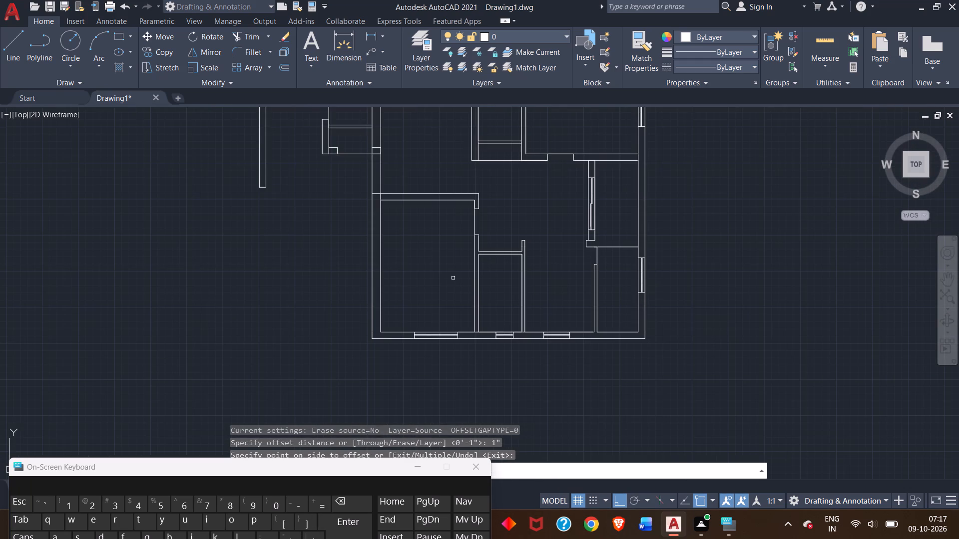
middle_drag(453, 269, 462, 332)
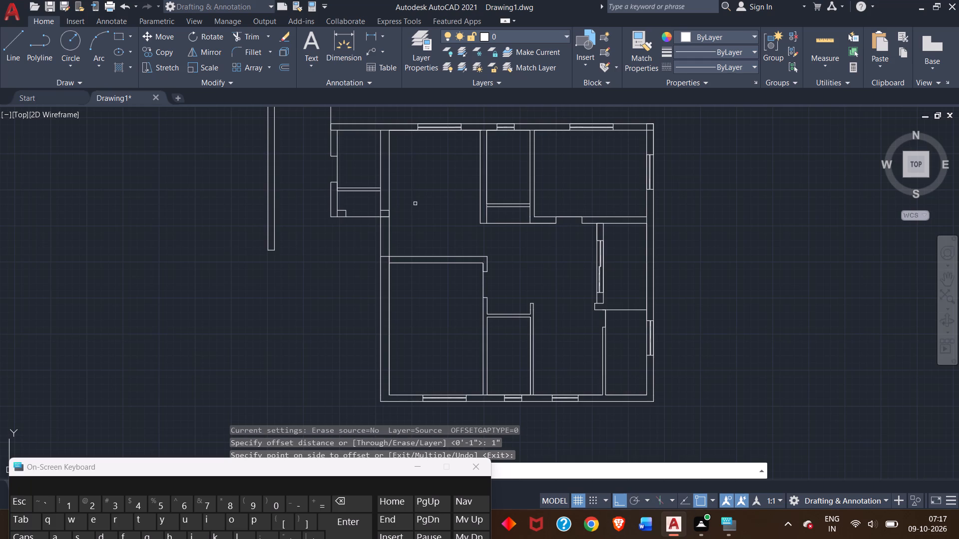
scroll(415, 203, down, 2)
scroll(422, 163, down, 1)
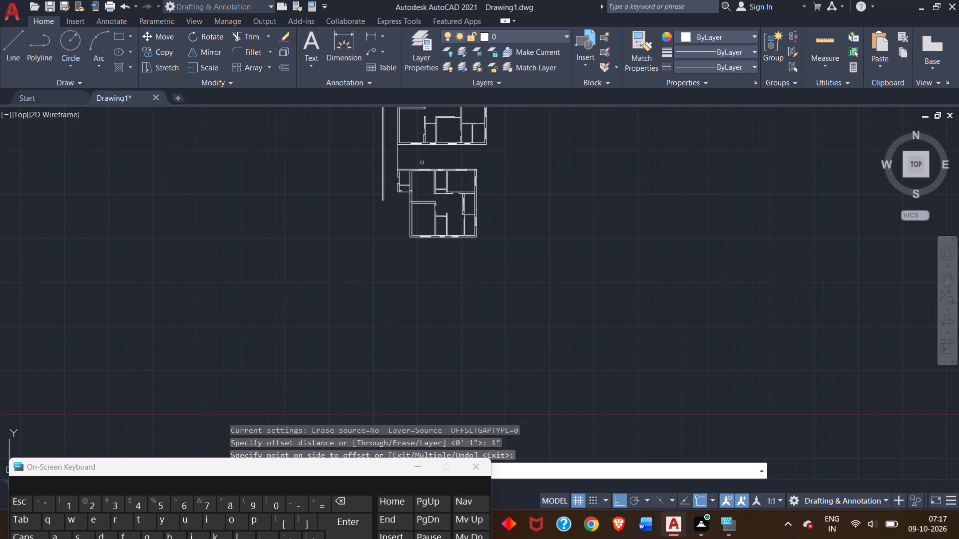
middle_drag(431, 157, 441, 230)
scroll(440, 230, up, 1)
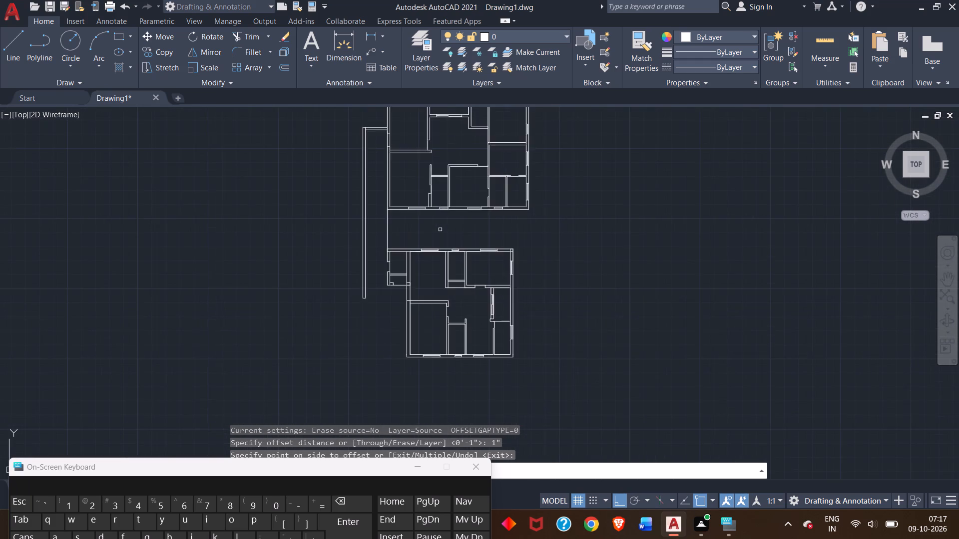
scroll(440, 230, up, 2)
middle_drag(441, 242, 426, 121)
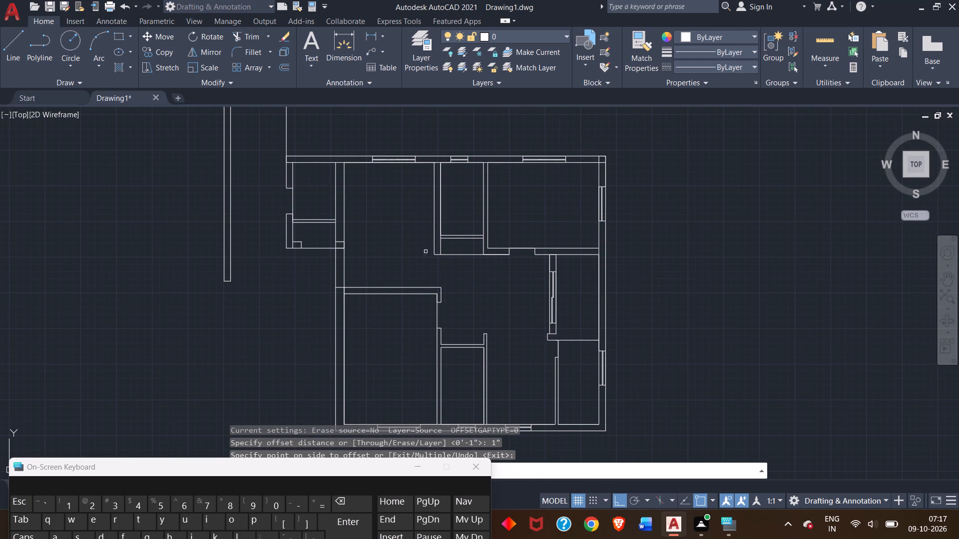
middle_drag(418, 258, 407, 133)
middle_drag(403, 263, 402, 247)
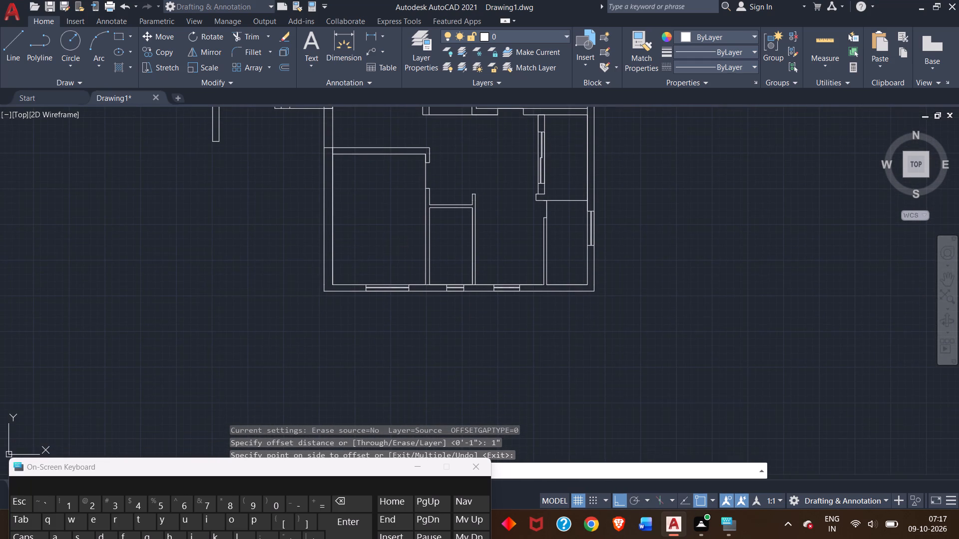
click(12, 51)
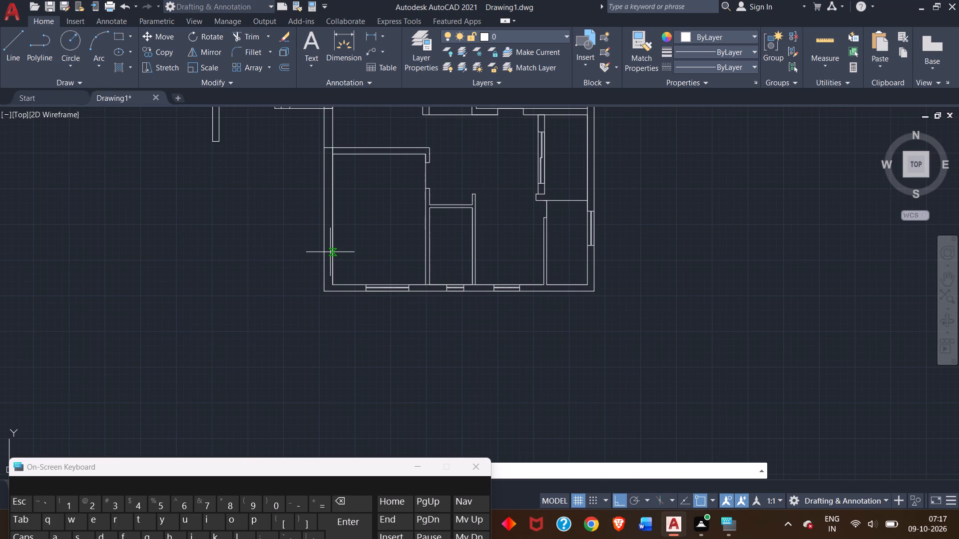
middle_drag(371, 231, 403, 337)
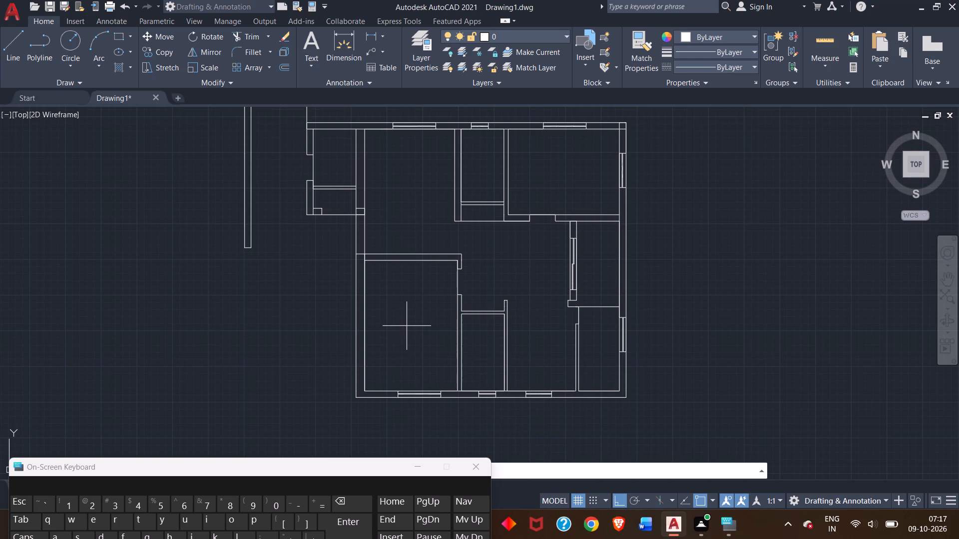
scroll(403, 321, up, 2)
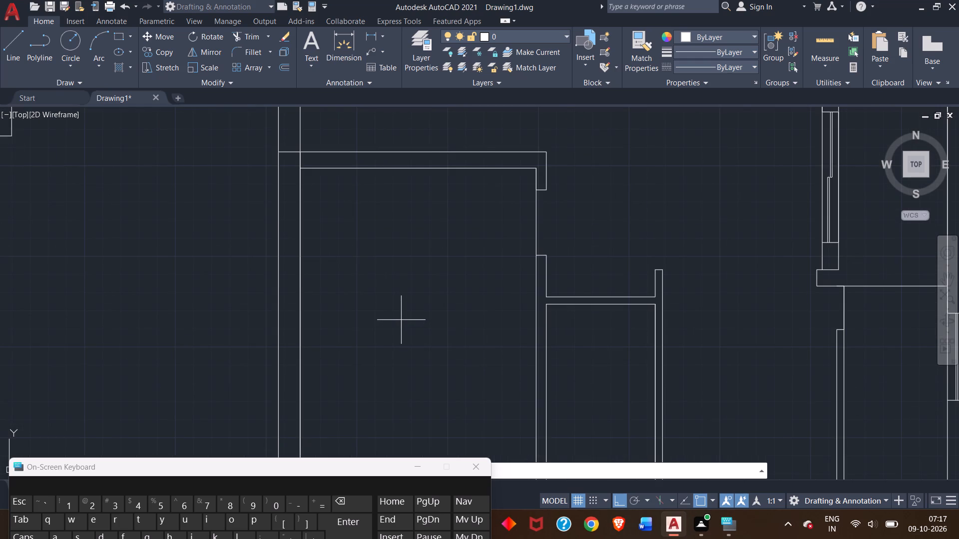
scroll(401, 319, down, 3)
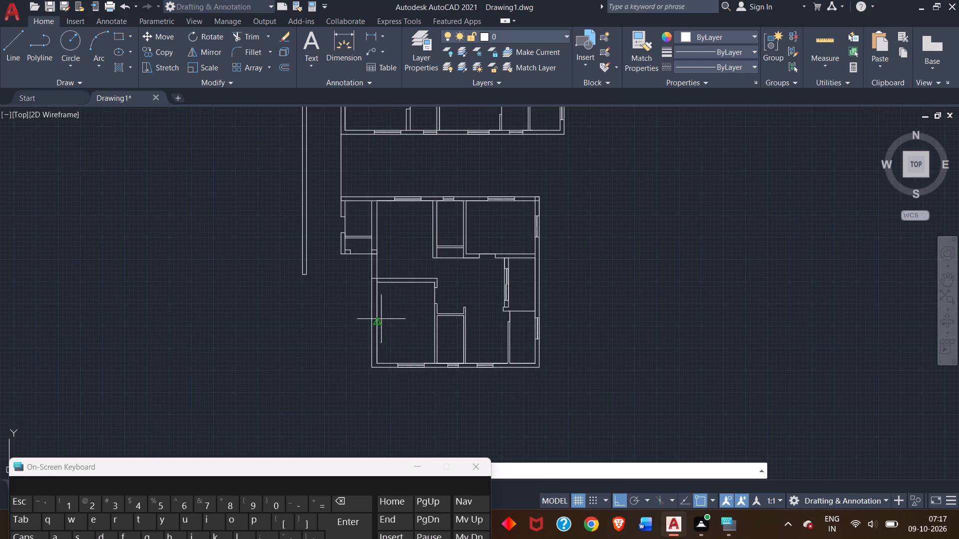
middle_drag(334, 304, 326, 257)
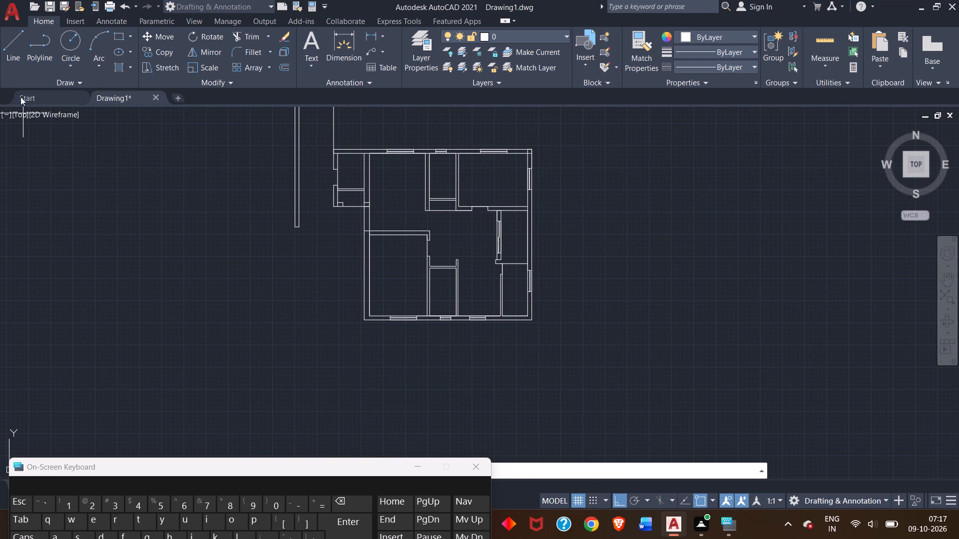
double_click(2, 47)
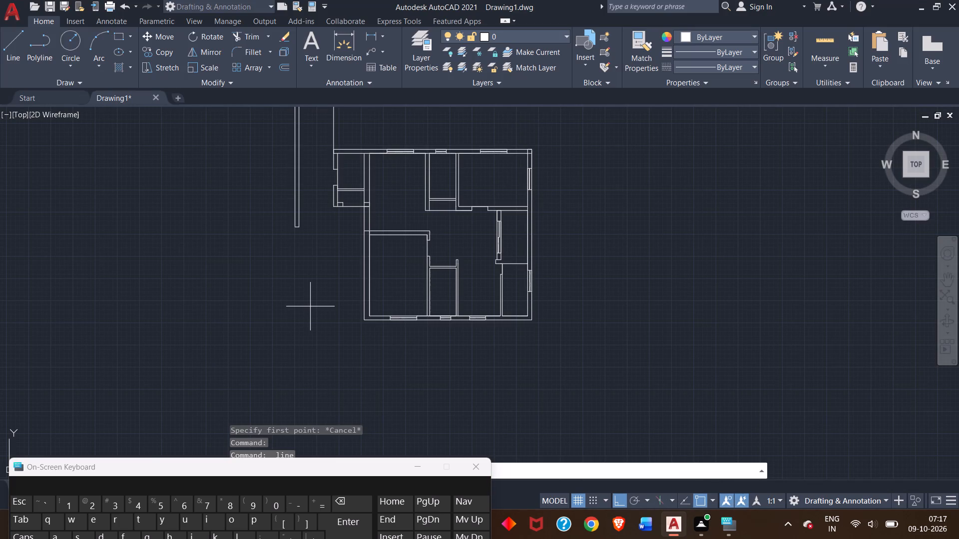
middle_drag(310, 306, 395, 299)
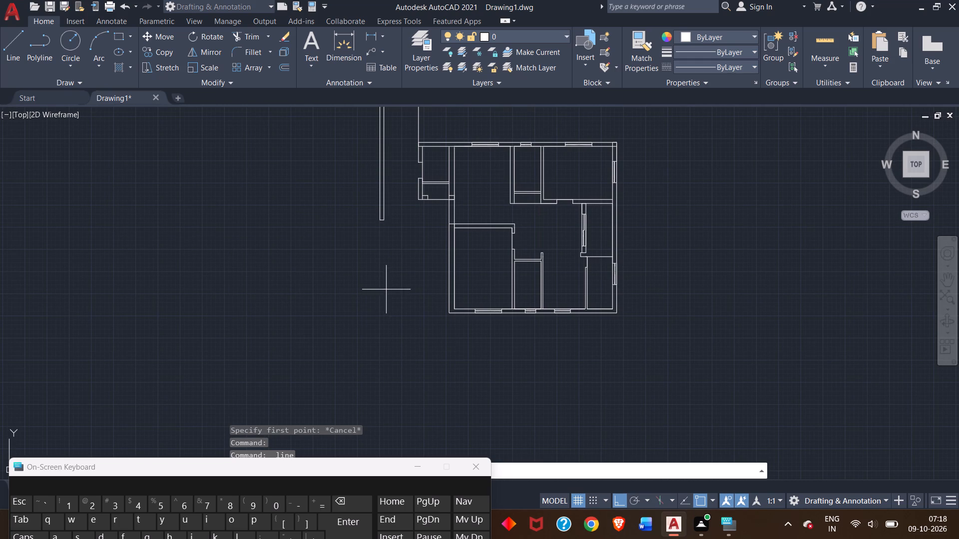
Extend the long freestanding wall downward past the lower house's bottom wall: inner face down, 9" across, and outer face back to the existing end.
click(13, 41)
scroll(403, 229, up, 2)
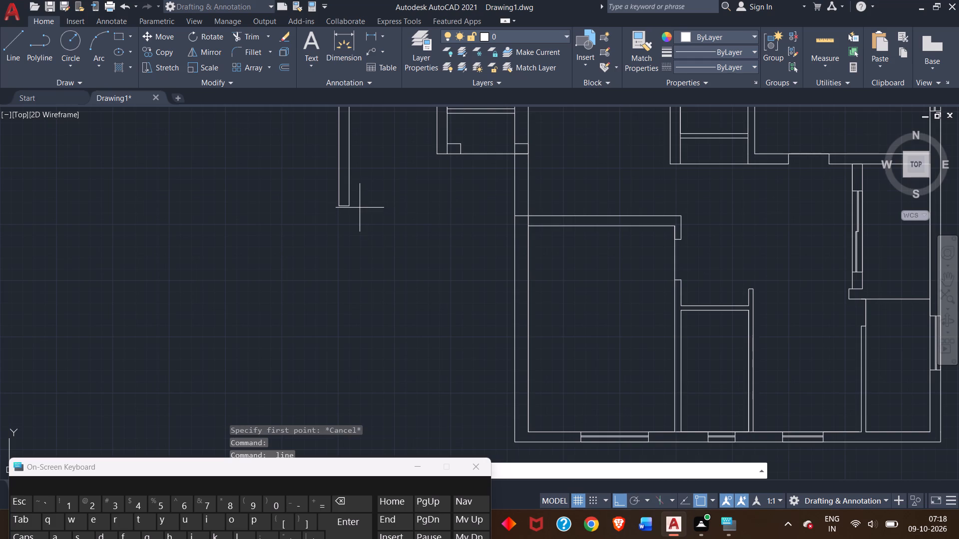
click(351, 207)
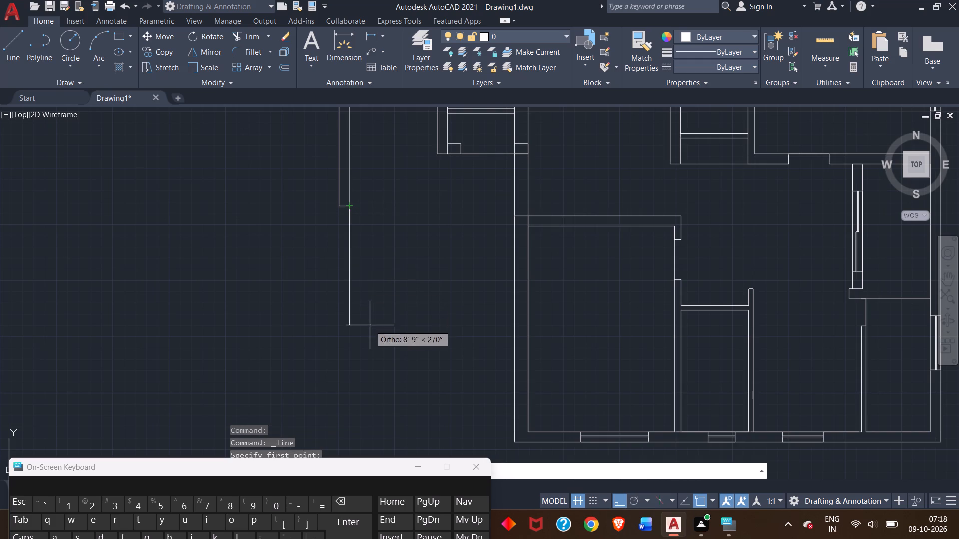
scroll(376, 357, down, 1)
middle_drag(374, 361, 372, 159)
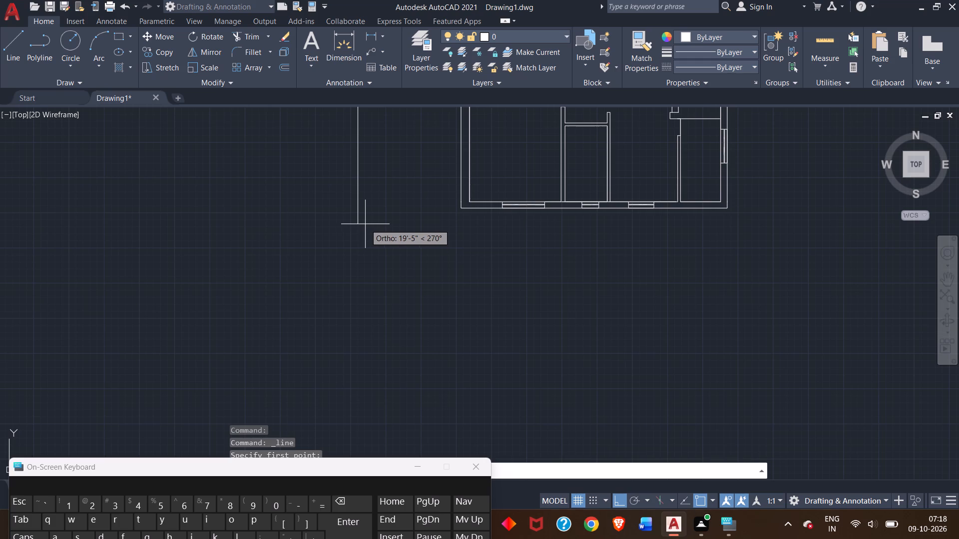
scroll(369, 285, down, 2)
click(371, 316)
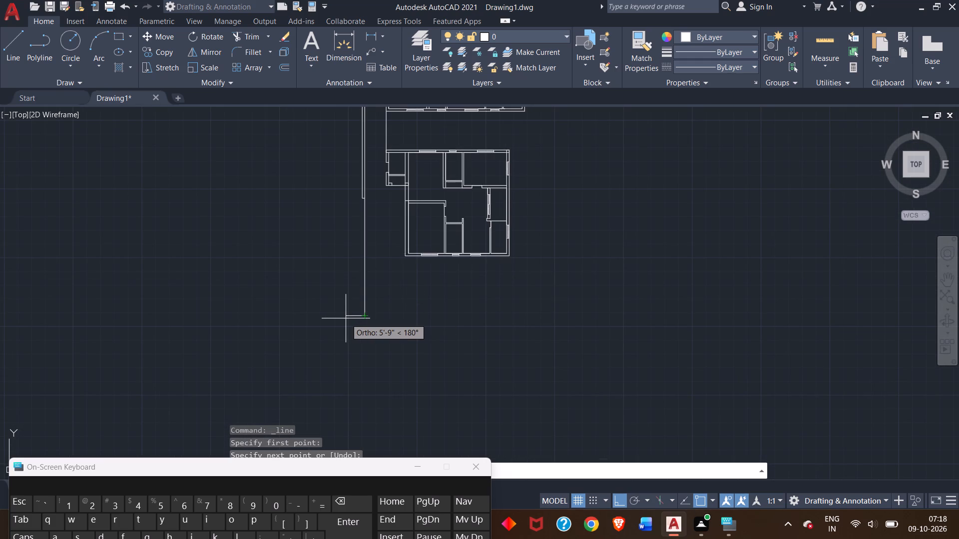
key(9)
key(shift+quotedbl)
key(Return)
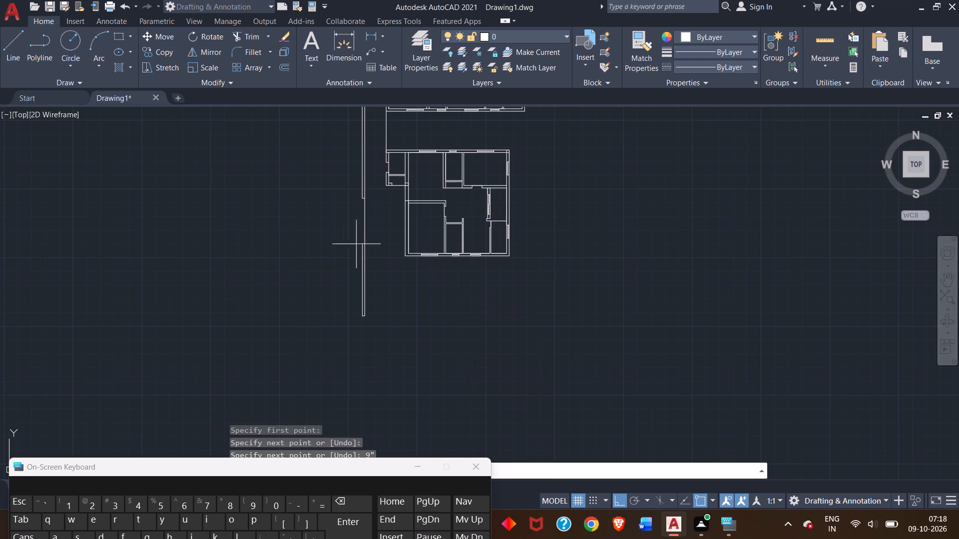
scroll(354, 187, up, 3)
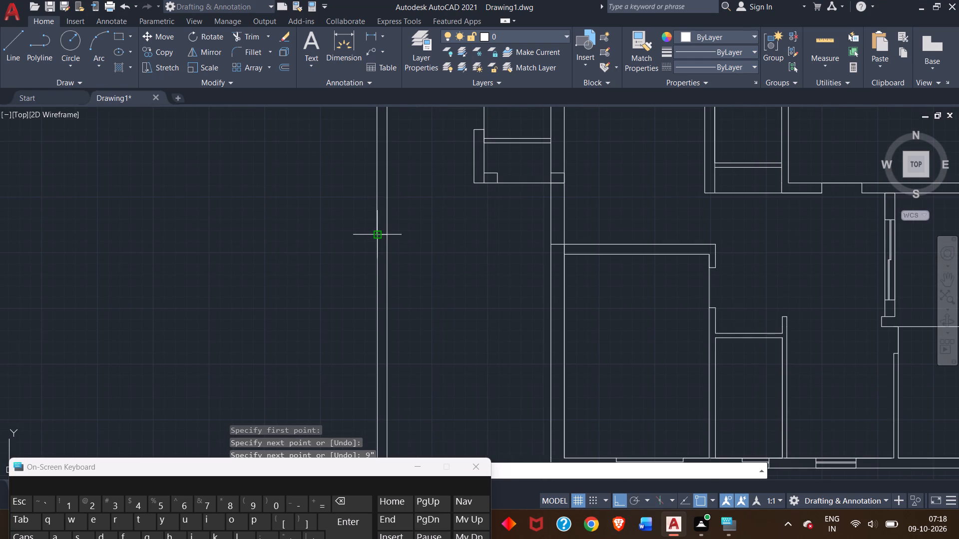
click(374, 236)
right_click(360, 237)
click(388, 245)
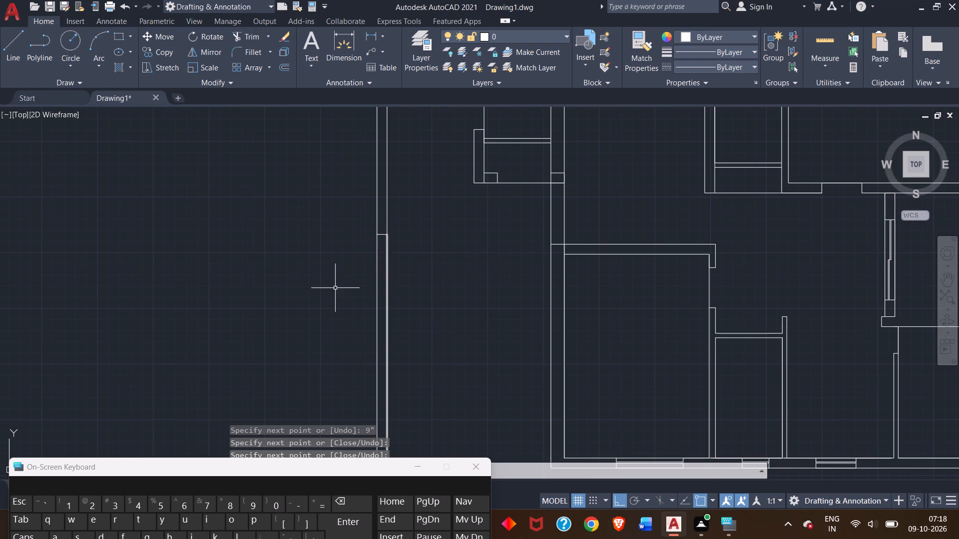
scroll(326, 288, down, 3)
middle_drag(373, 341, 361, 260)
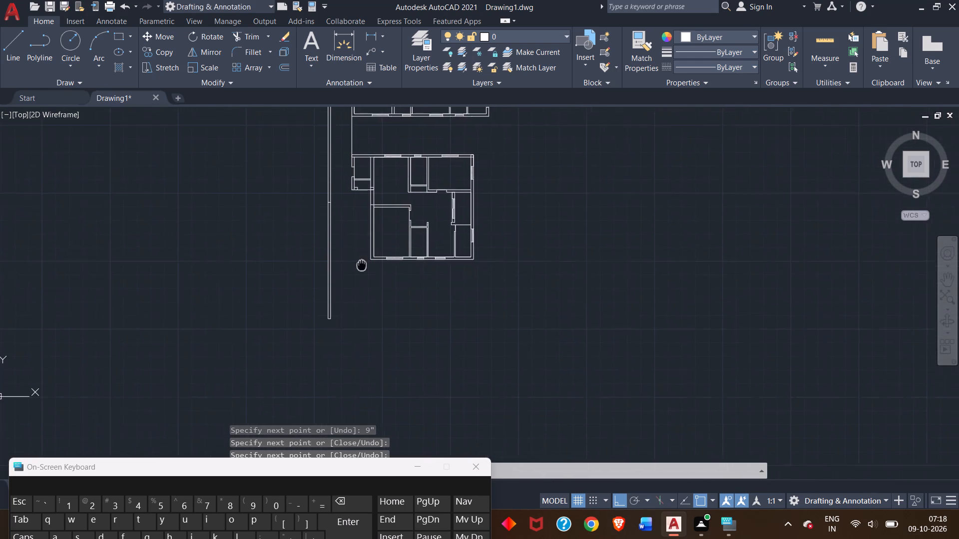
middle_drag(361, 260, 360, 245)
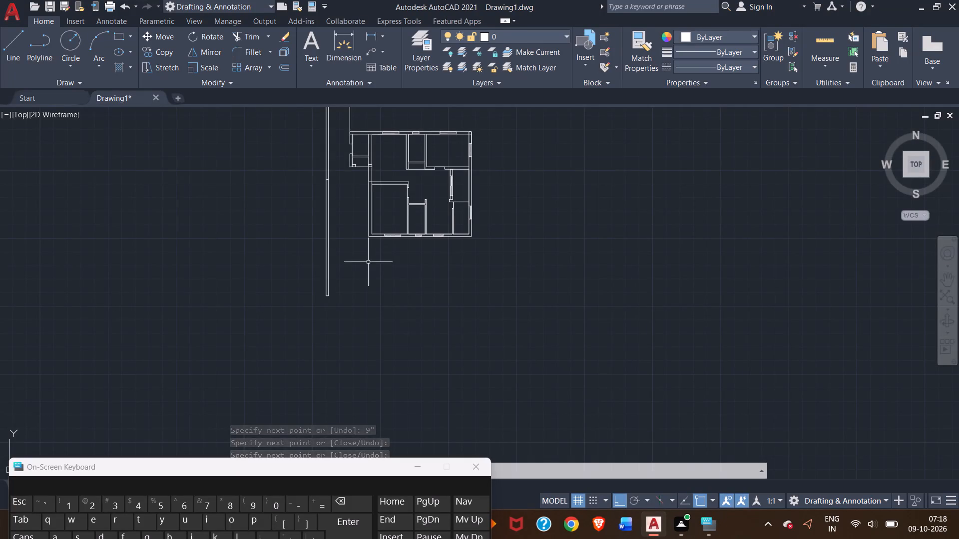
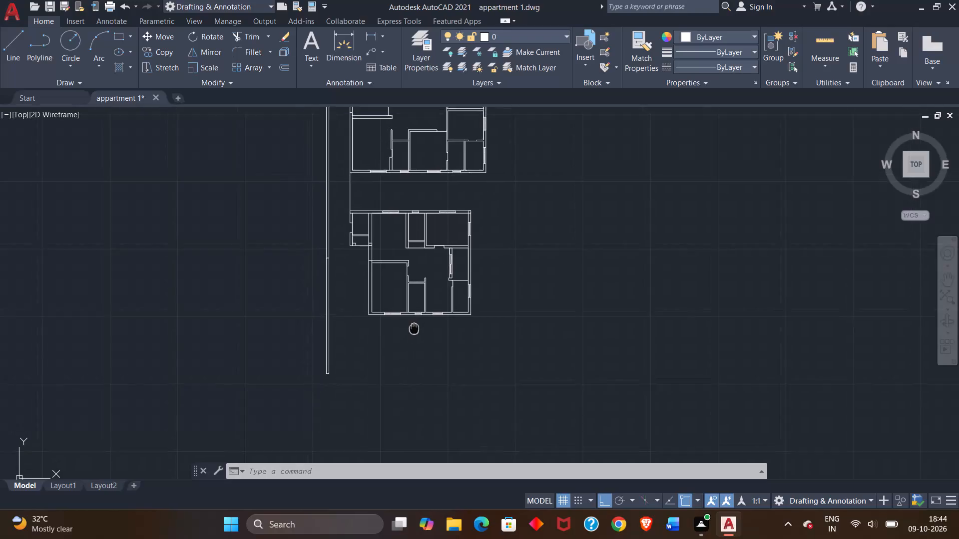
Draw a line from the narrow bottom room's lower-left inner corner down across the lower house's bottom wall, then 4' beyond it.
scroll(441, 368, down, 1)
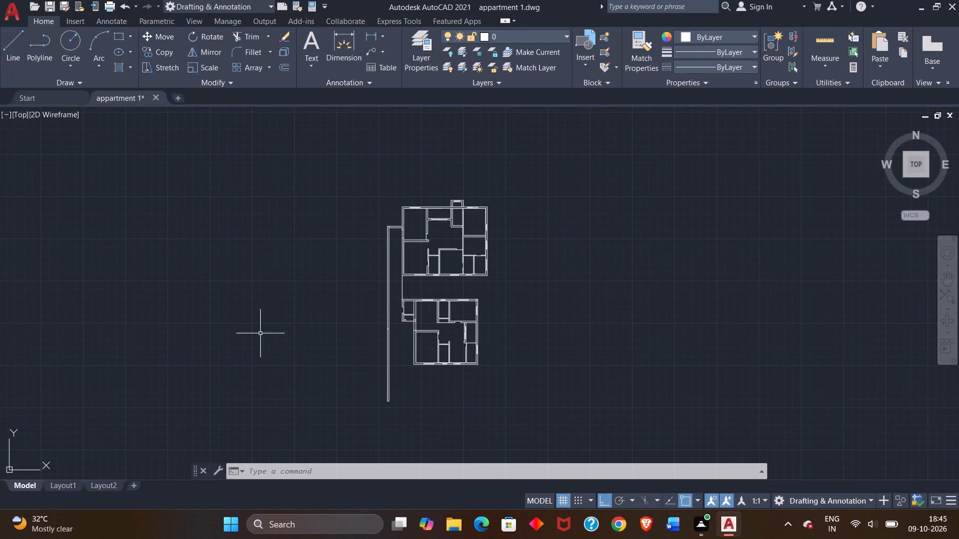
middle_drag(259, 332, 209, 220)
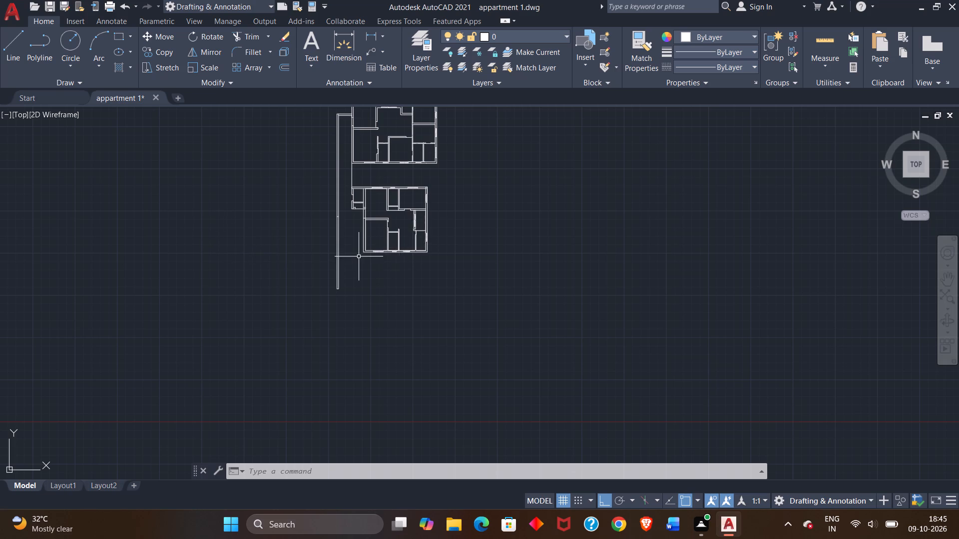
scroll(357, 257, up, 1)
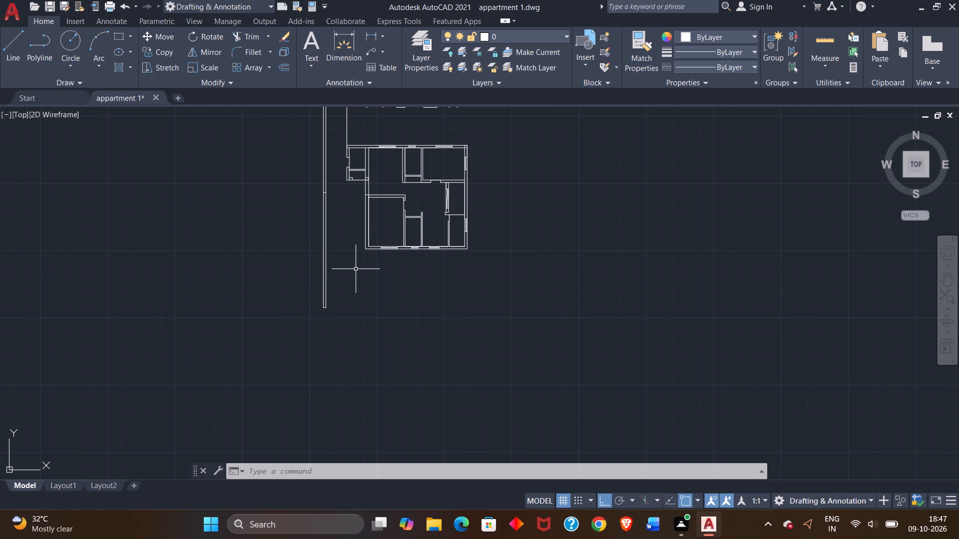
click(1, 52)
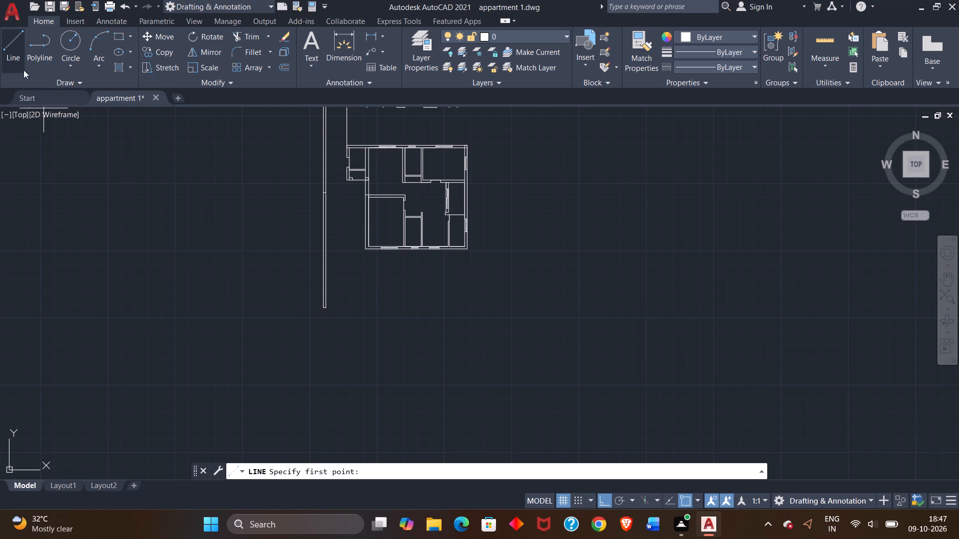
scroll(368, 252, up, 2)
middle_drag(367, 273, 313, 257)
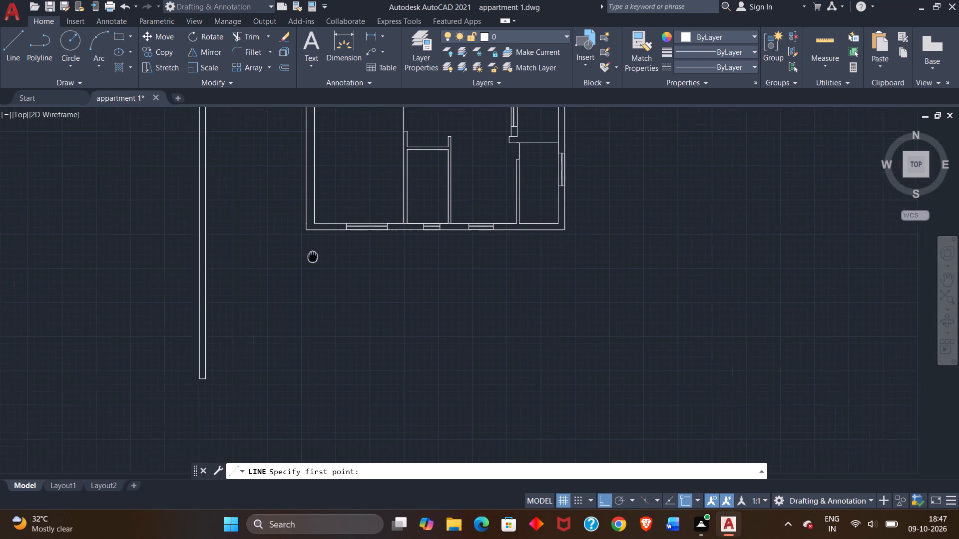
middle_drag(313, 257, 293, 248)
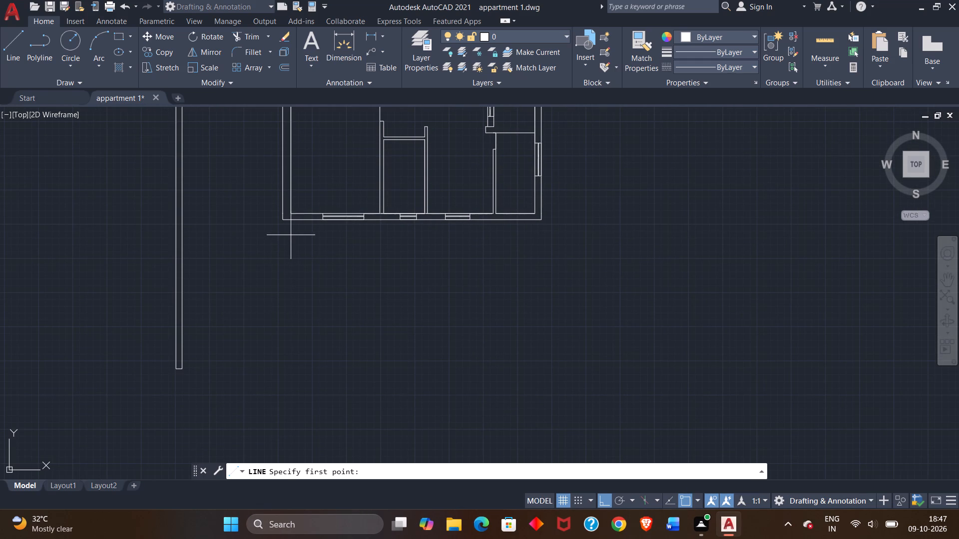
scroll(292, 235, up, 1)
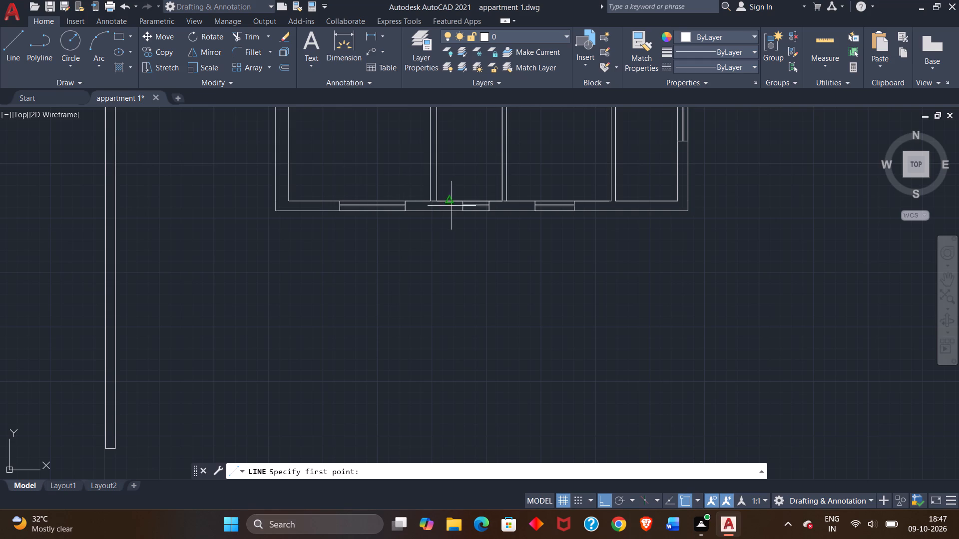
scroll(452, 206, up, 1)
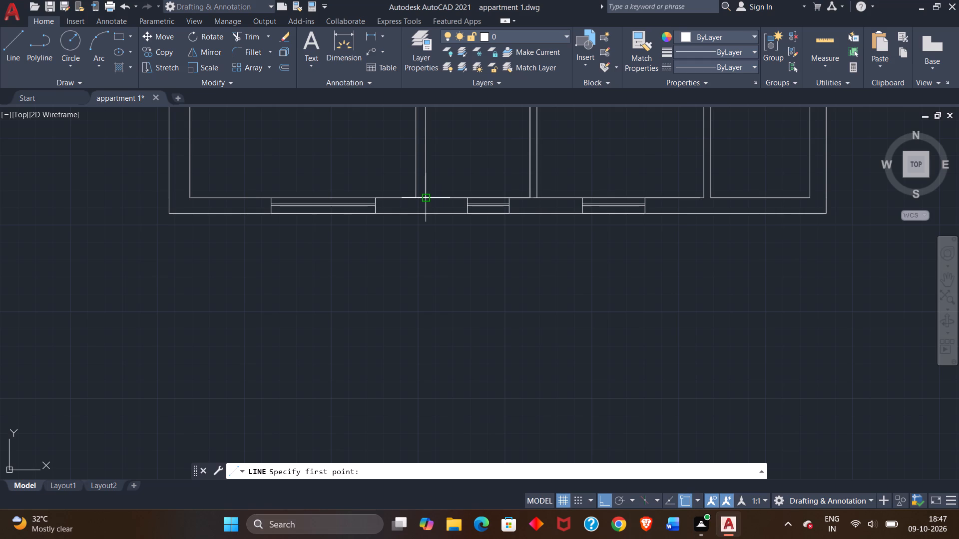
double_click(426, 197)
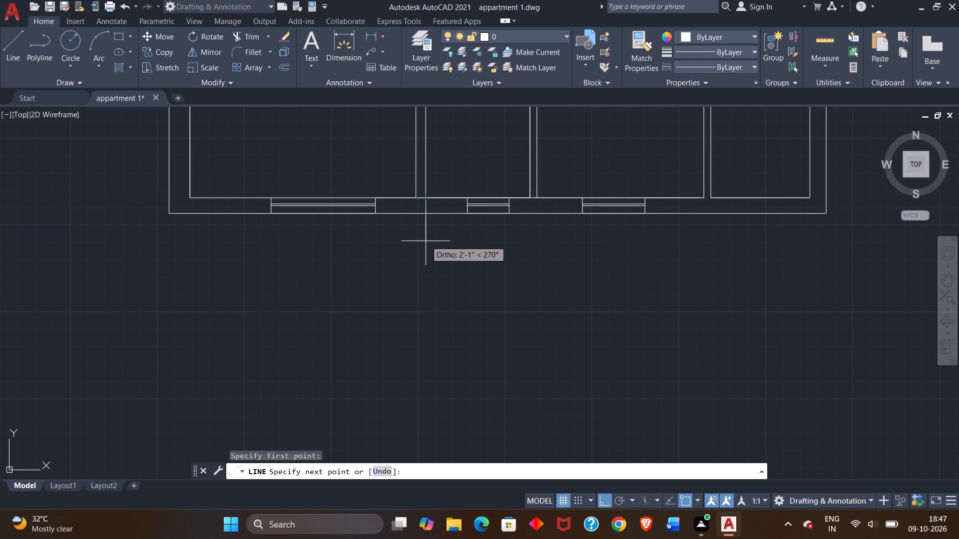
scroll(425, 208, up, 3)
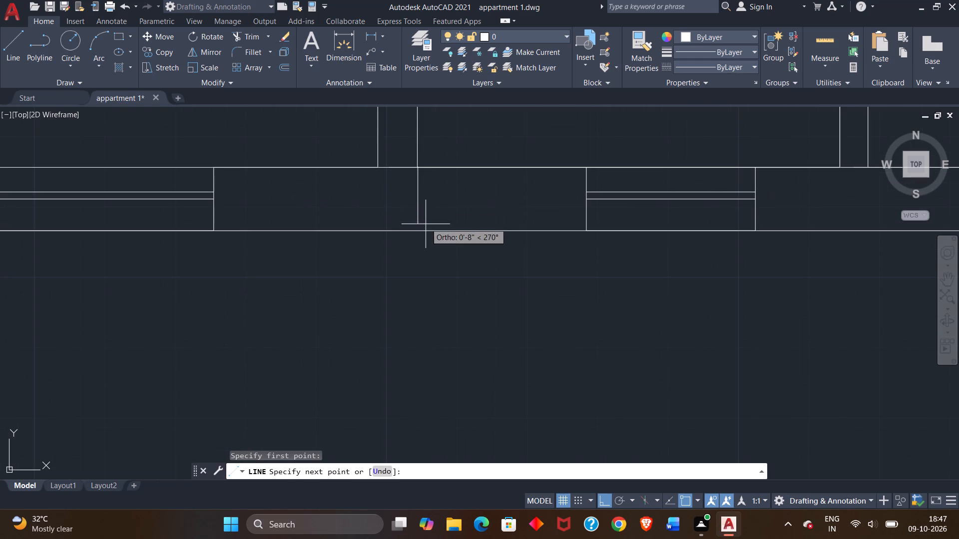
click(419, 231)
scroll(420, 310, down, 2)
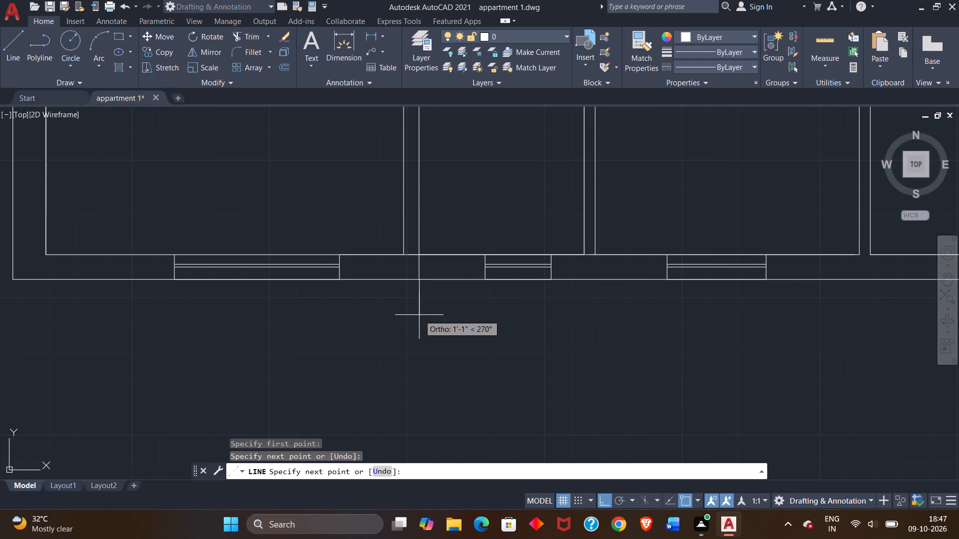
text(4')
key(Return)
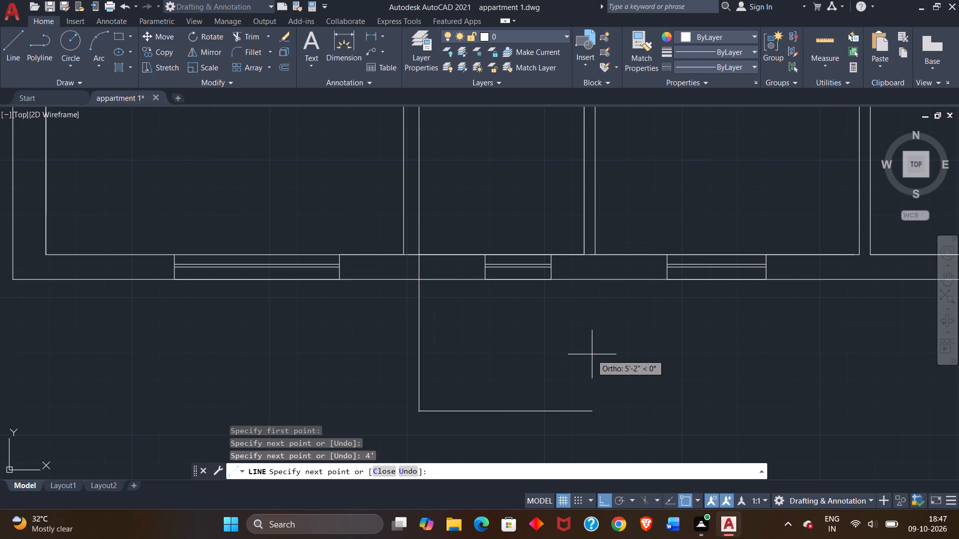
Continue as a 9" thick L-shaped wall: 2' rightward, 9" down, back left to 9" past the inner face, and up to the bottom wall.
scroll(592, 354, down, 3)
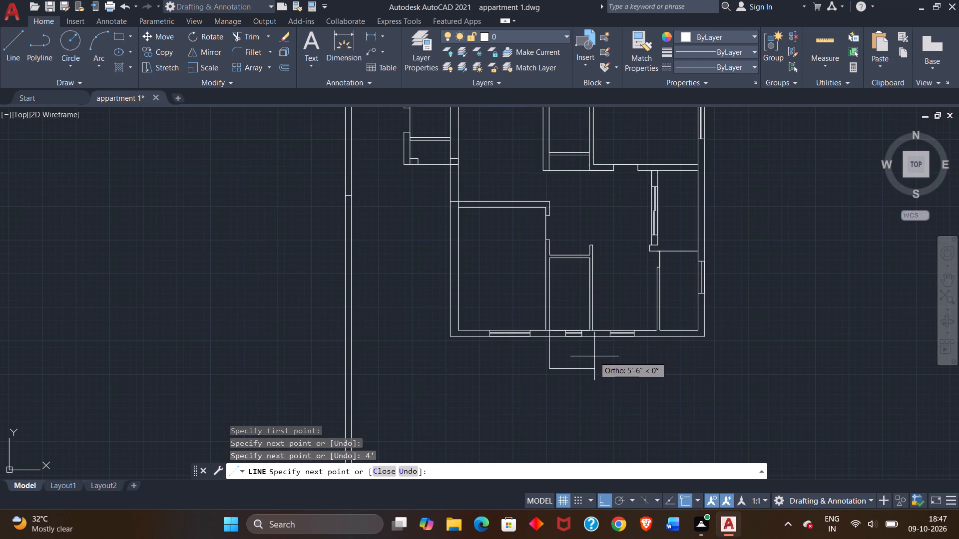
scroll(542, 361, up, 2)
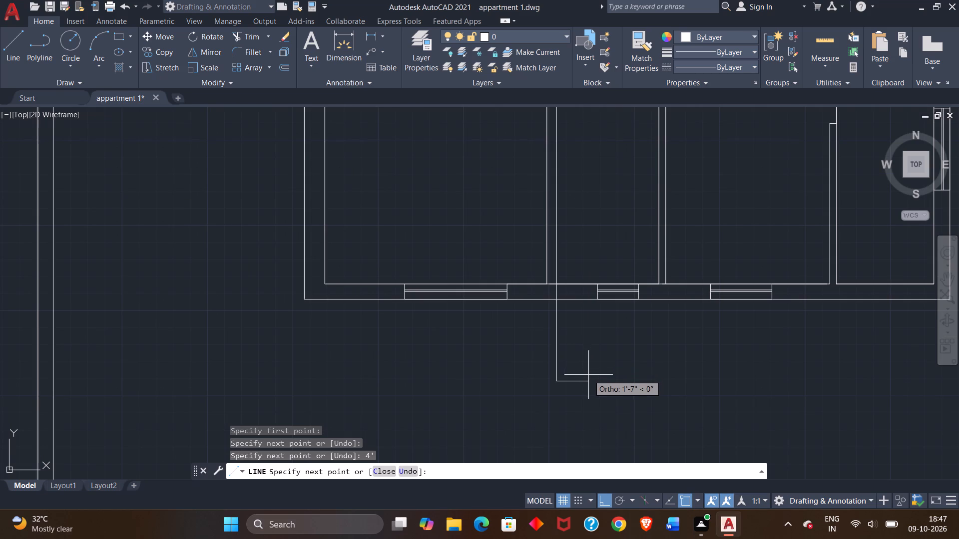
text(2')
key(Return)
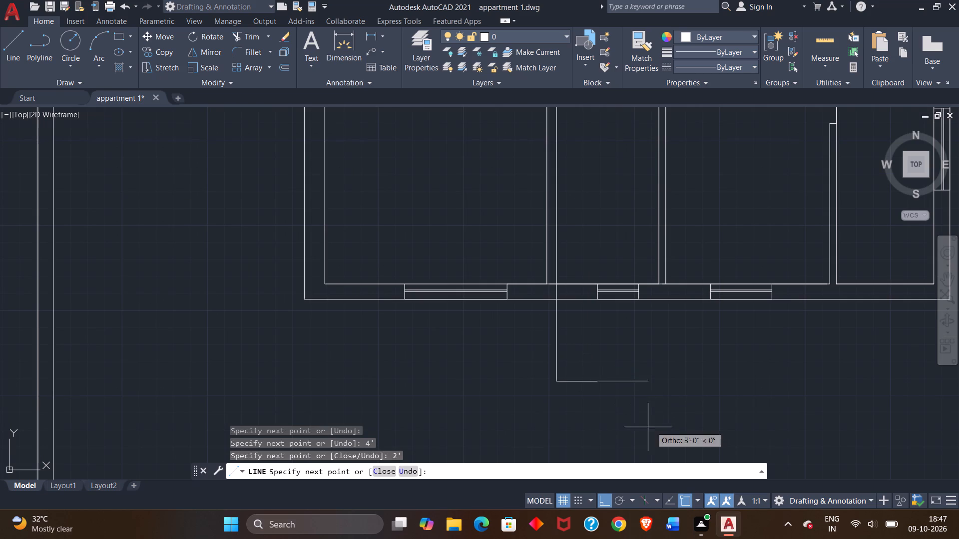
key(9)
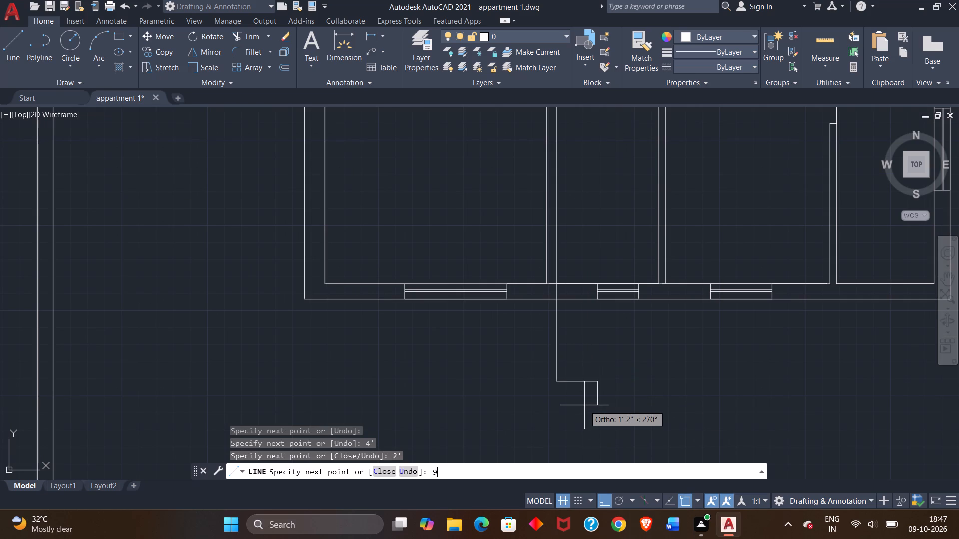
key(shift+quotedbl)
key(Return)
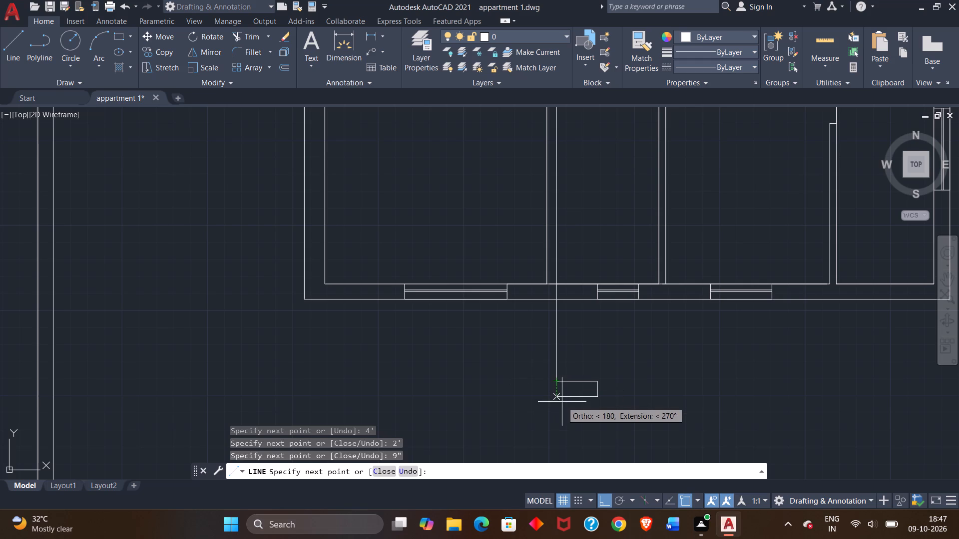
click(556, 397)
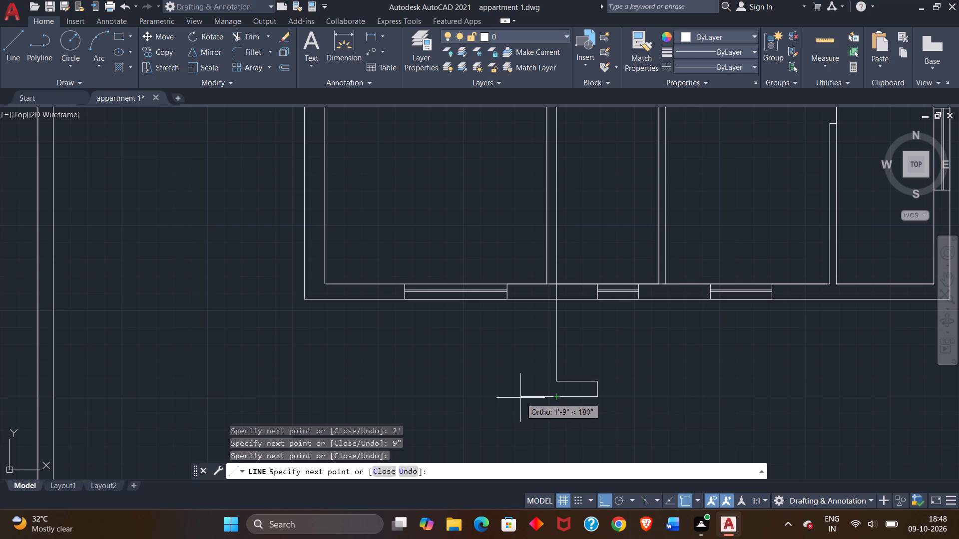
key(9)
key(shift+quotedbl)
key(Return)
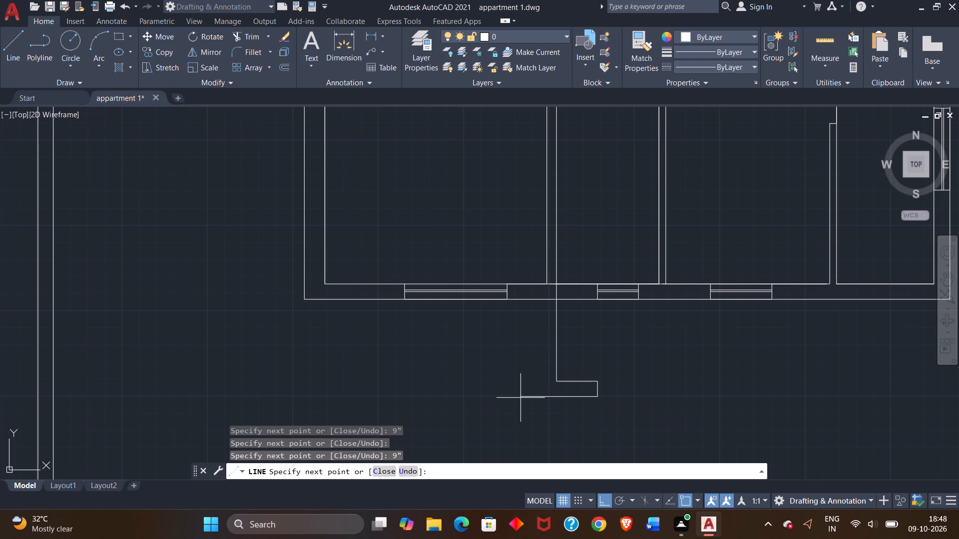
scroll(538, 316, up, 3)
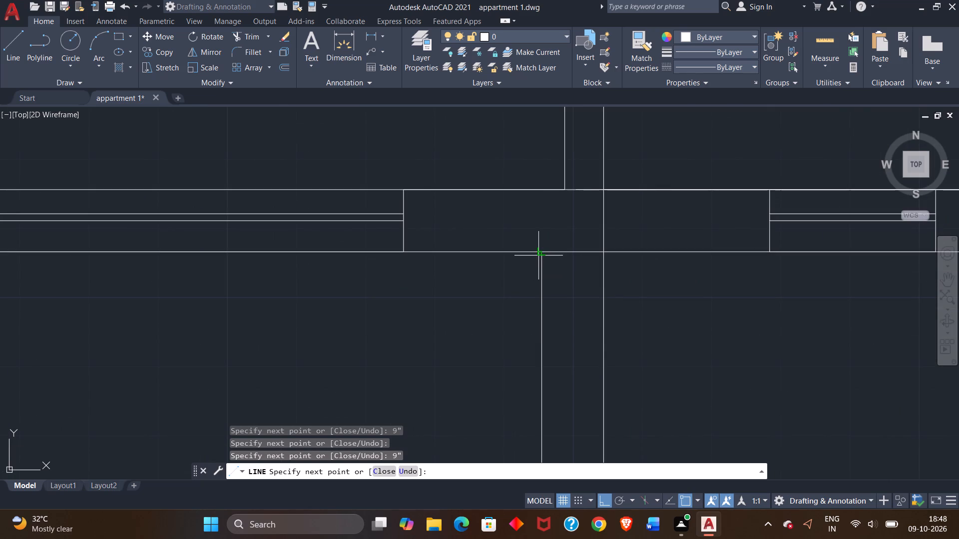
click(544, 251)
right_click(527, 288)
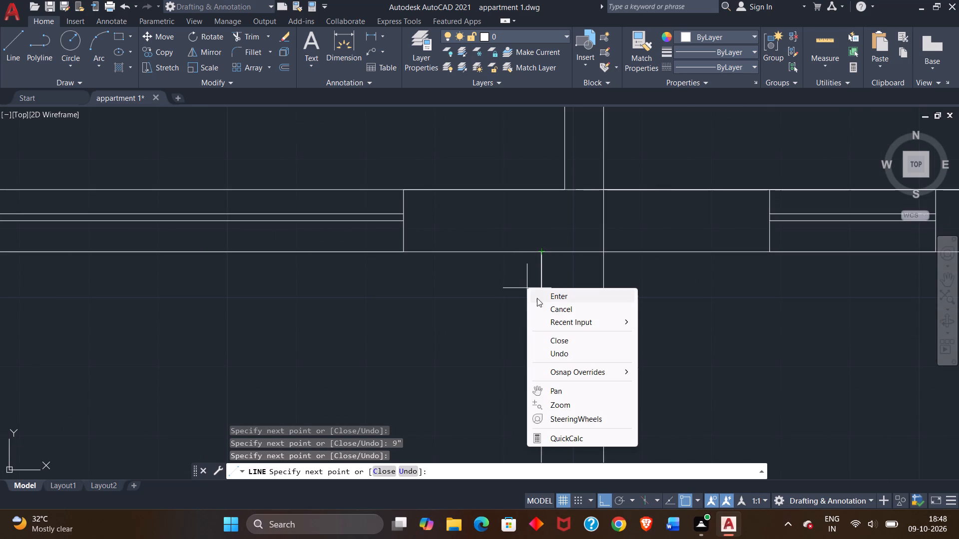
click(544, 299)
Draw the inner face from the L-shaped wall's free end rightward, in line with the narrow room's right side, and up to the bottom wall.
scroll(517, 338, down, 2)
middle_drag(630, 350, 565, 268)
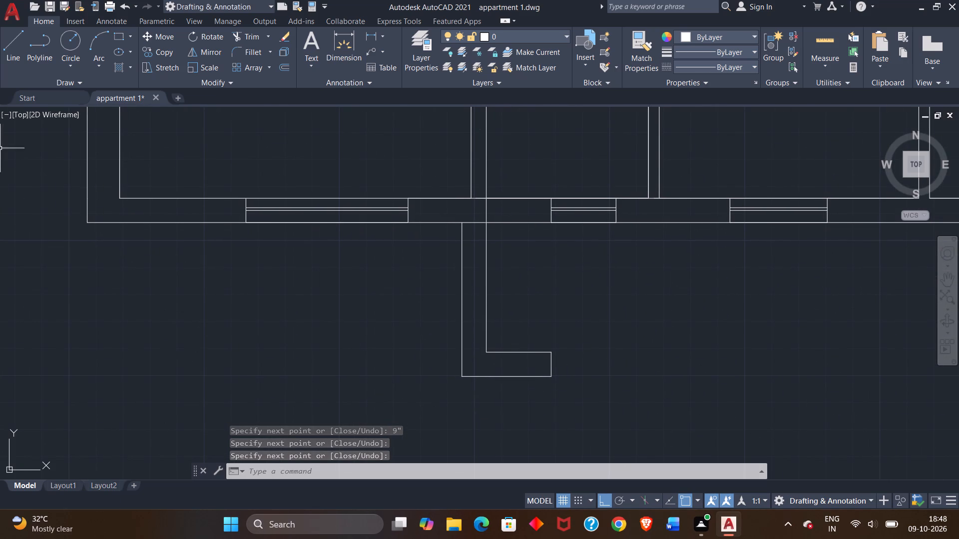
click(5, 54)
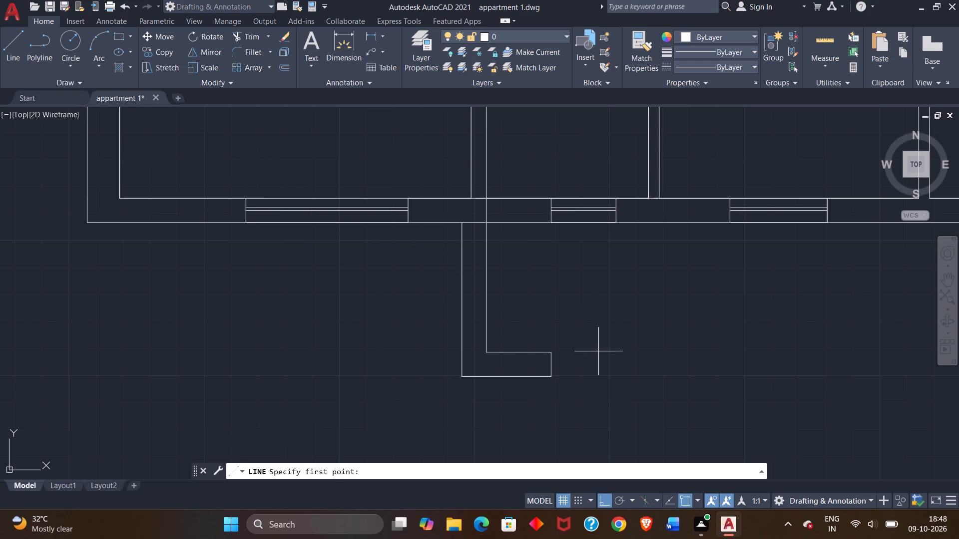
middle_drag(602, 354, 493, 314)
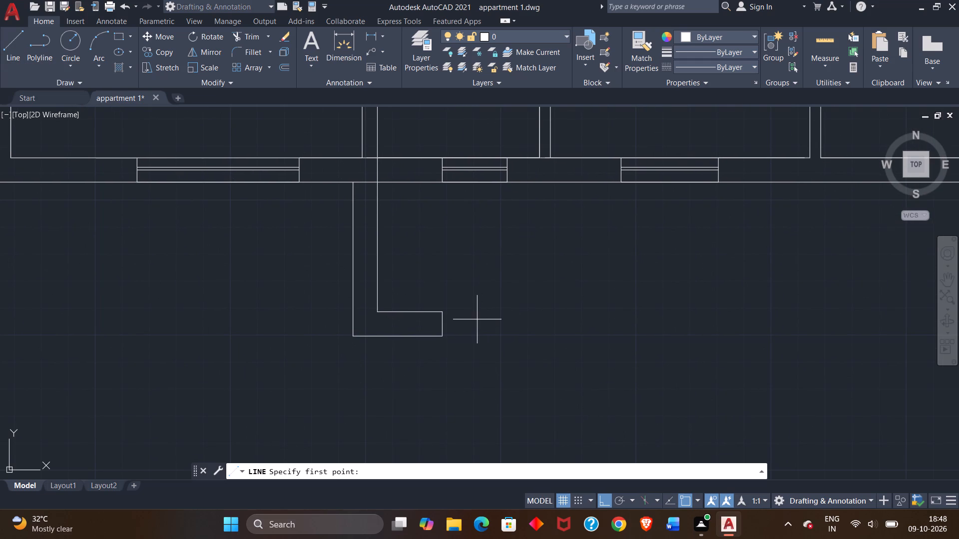
scroll(475, 319, up, 1)
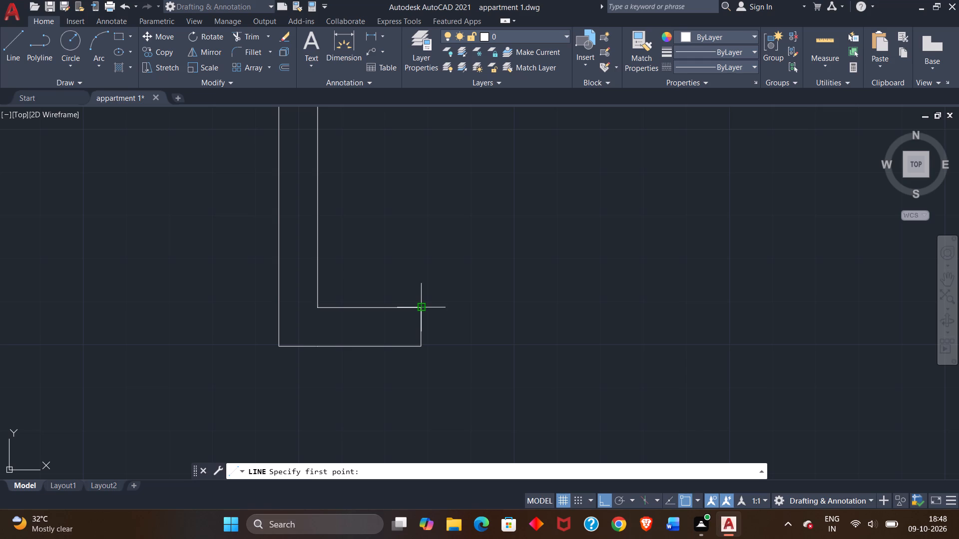
click(419, 306)
scroll(497, 311, up, 3)
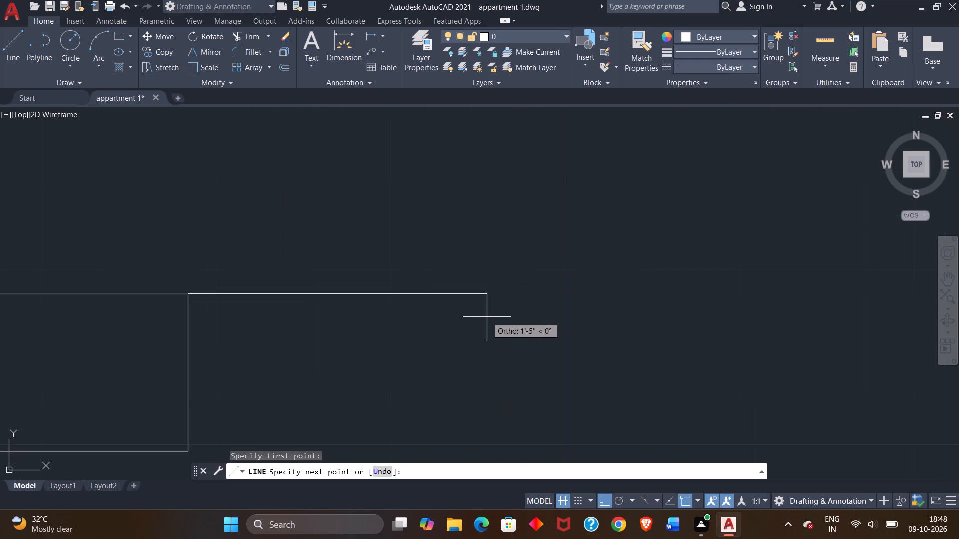
scroll(487, 317, down, 5)
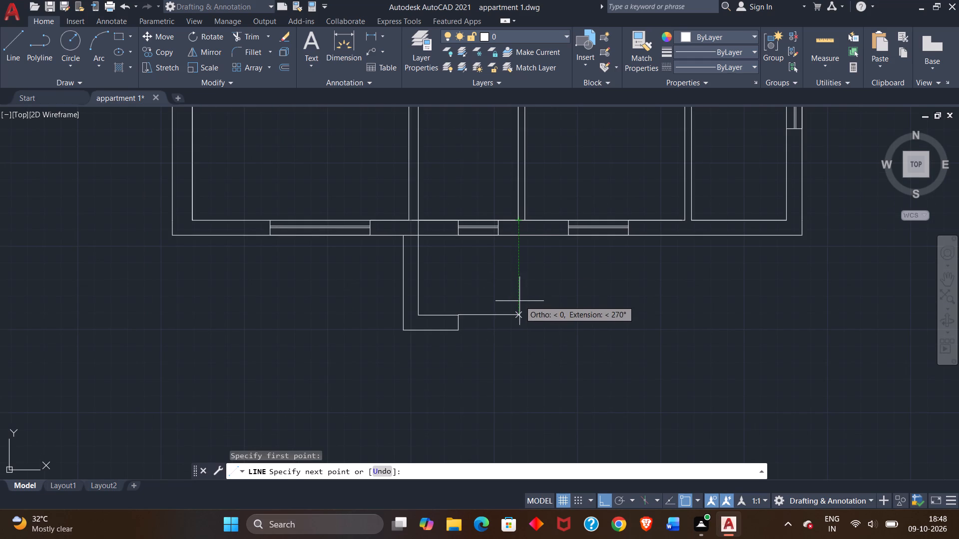
click(518, 315)
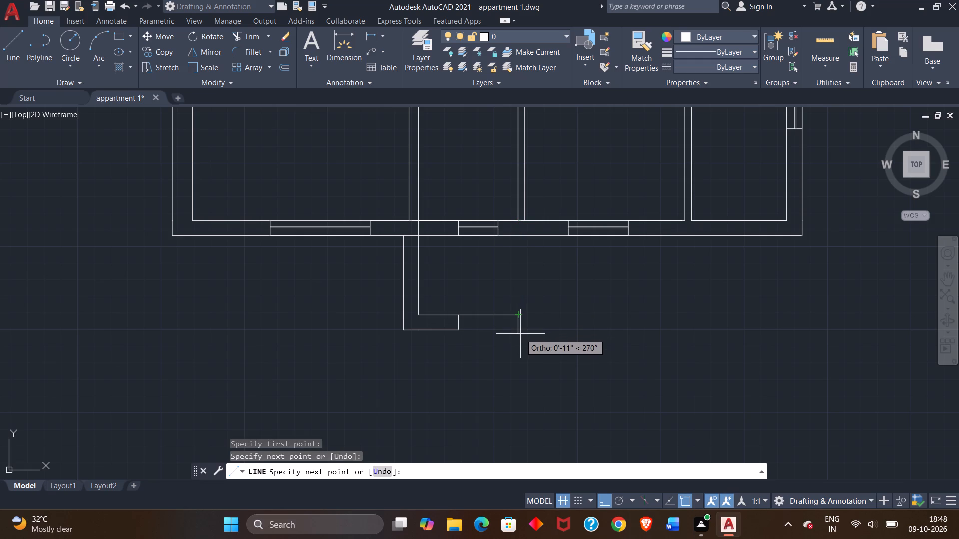
scroll(520, 334, up, 1)
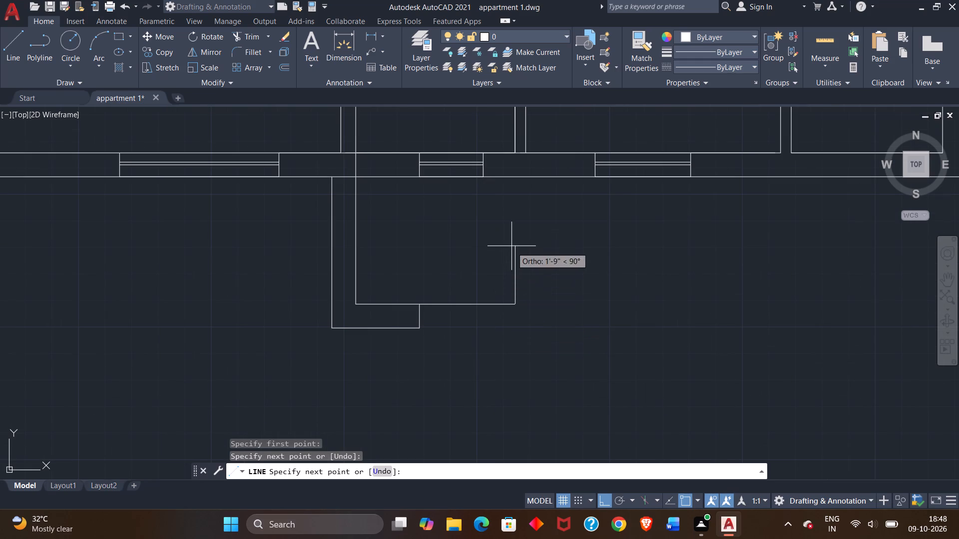
click(515, 176)
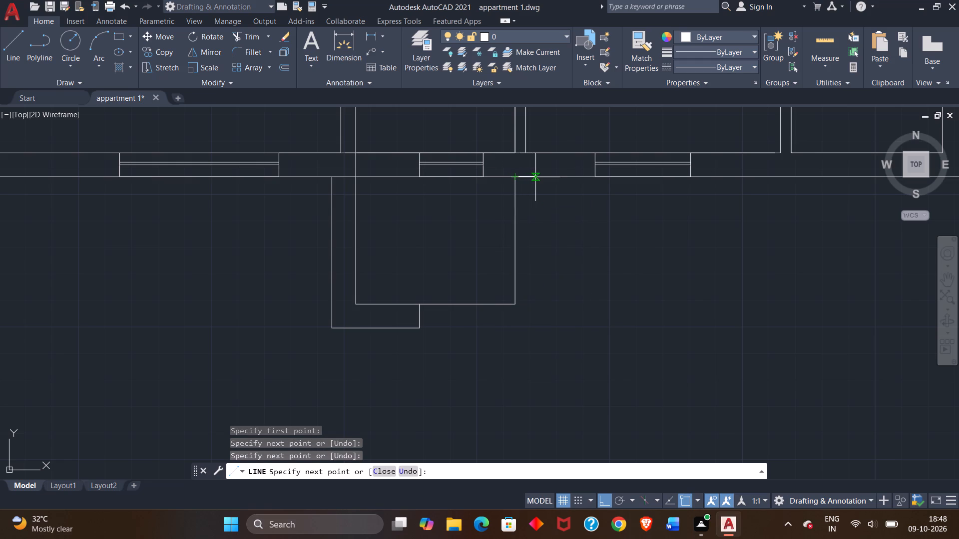
Close the projection's outer face: 9" right along the bottom wall, down level with the L-shaped wall's underside, and back to its free end.
key(9)
key(shift+quotedbl)
key(Return)
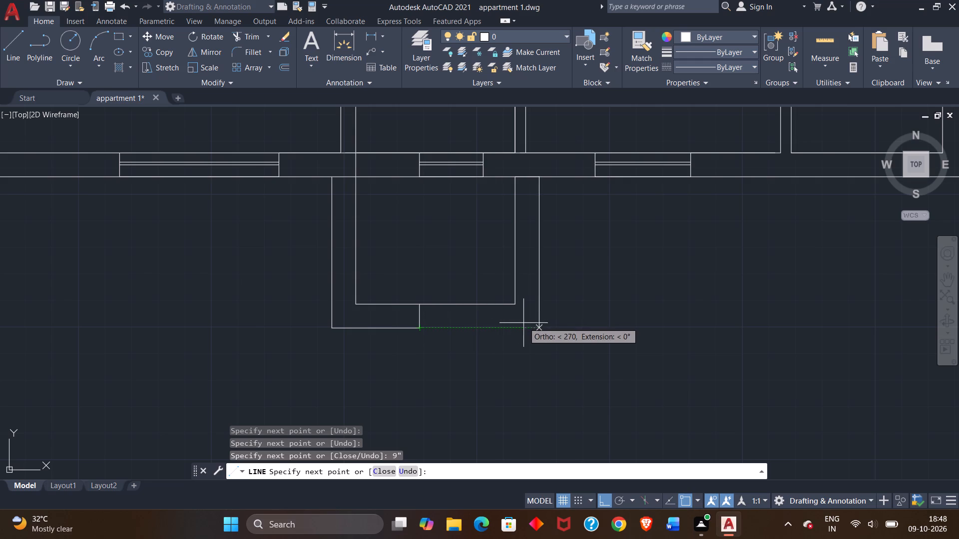
click(539, 327)
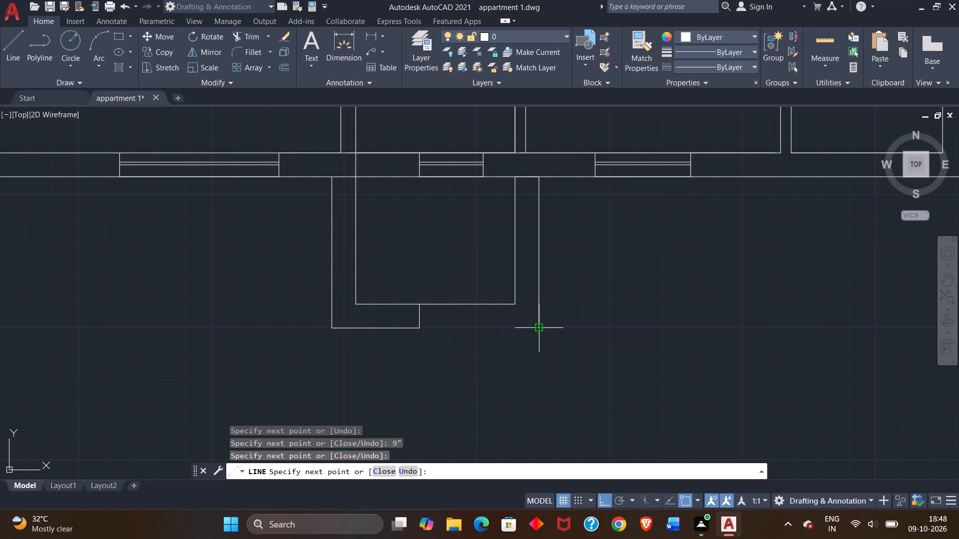
scroll(421, 328, up, 5)
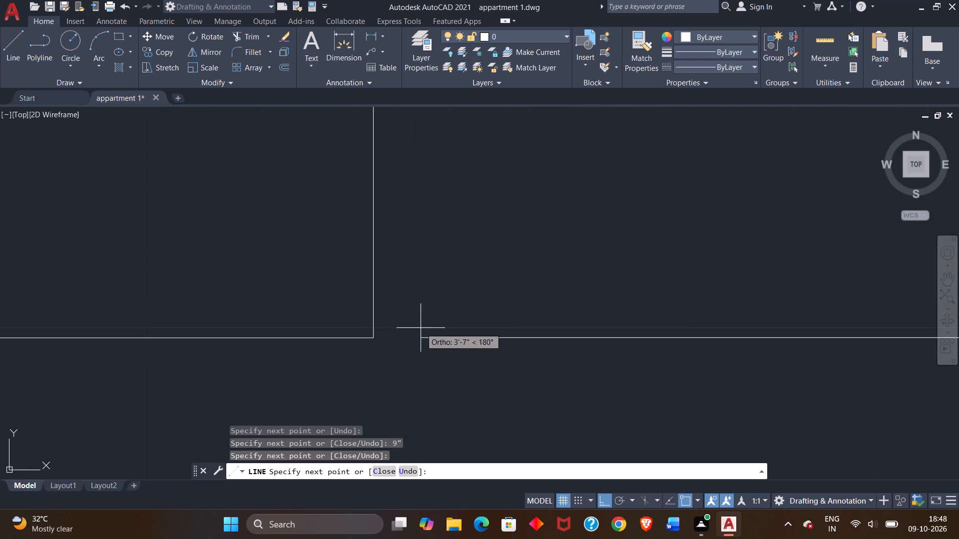
click(371, 339)
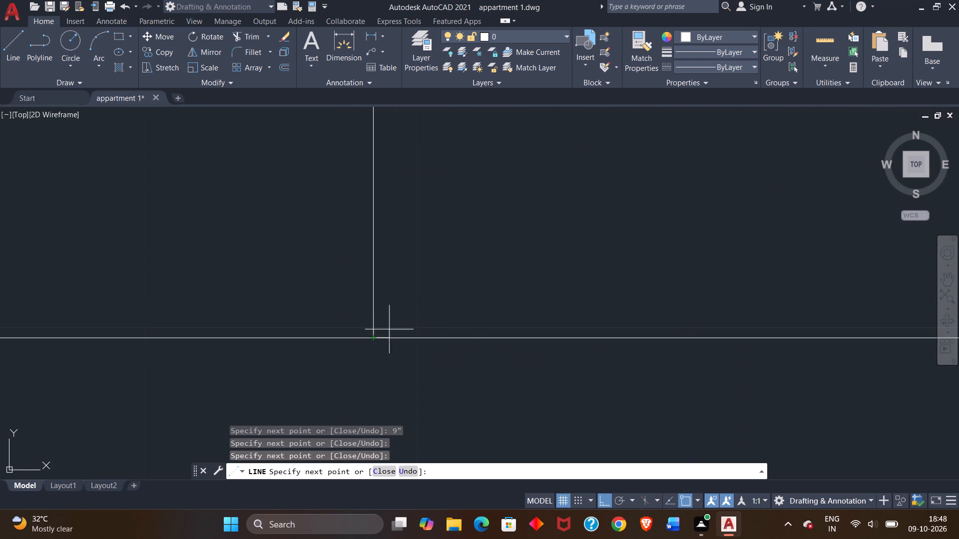
right_click(407, 318)
click(437, 324)
scroll(399, 363, down, 2)
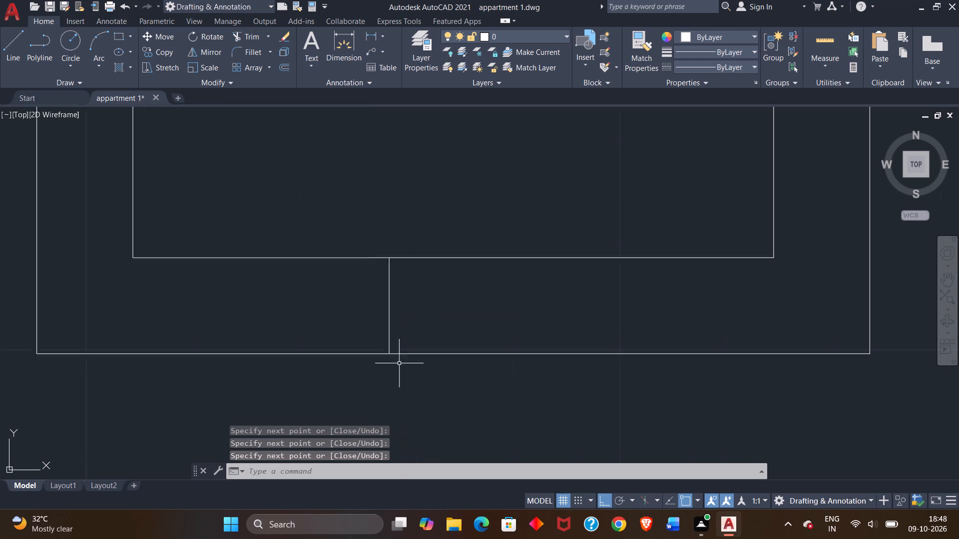
Draw a line 10' straight down from the lower house's bottom-left outer corner.
scroll(399, 363, down, 2)
scroll(435, 343, down, 2)
middle_drag(520, 350, 562, 334)
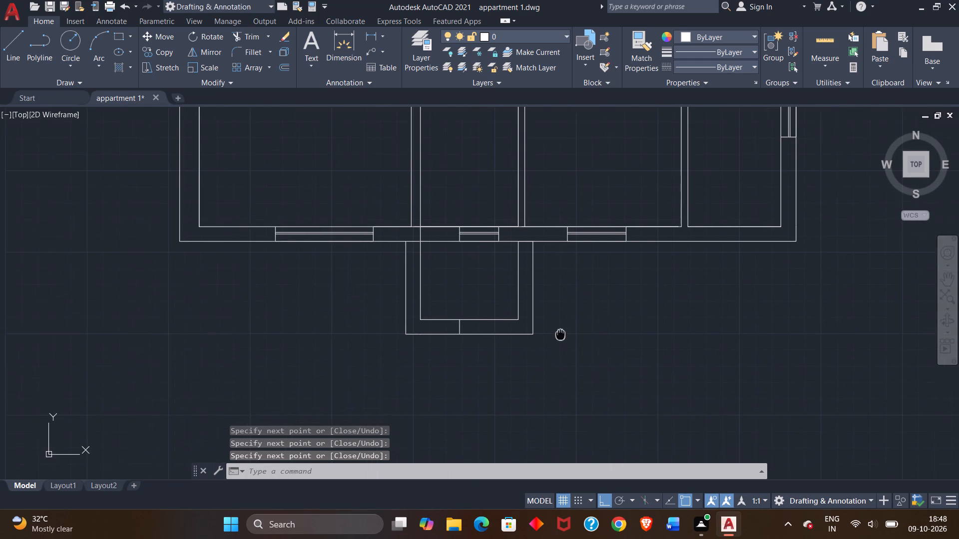
middle_drag(562, 334, 565, 332)
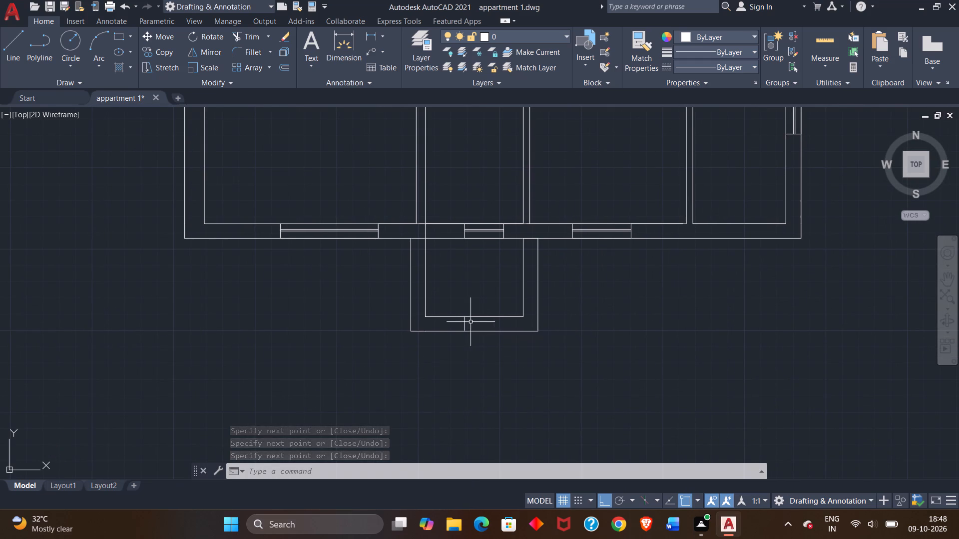
middle_drag(369, 309, 433, 262)
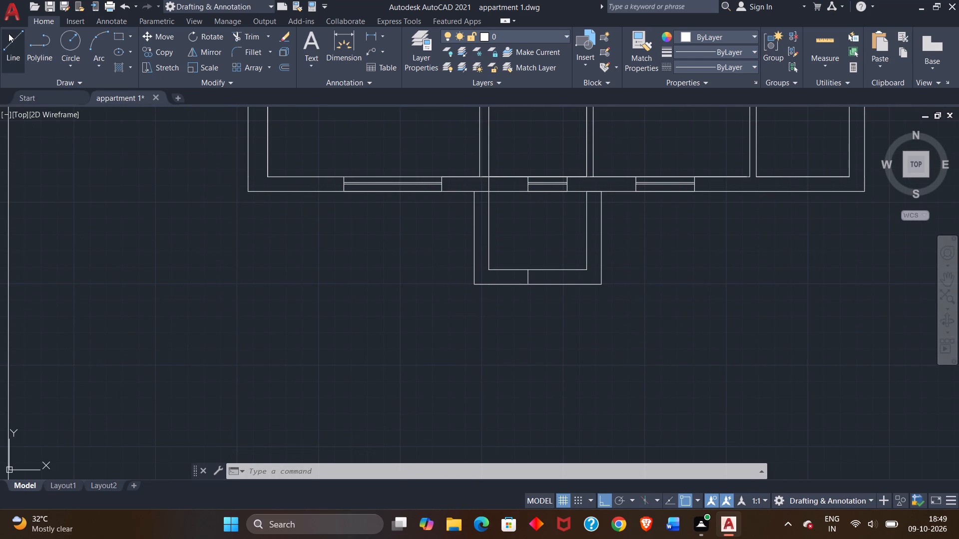
click(9, 43)
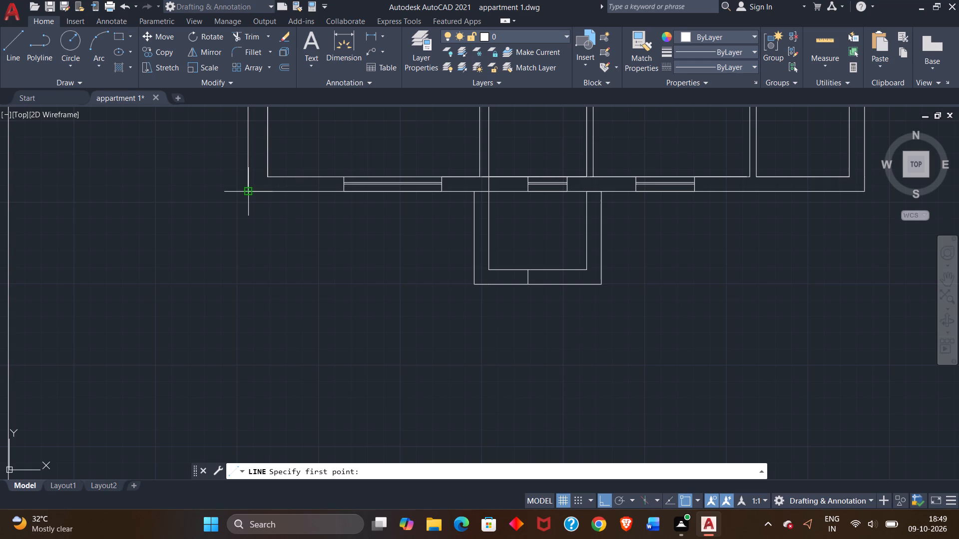
click(250, 195)
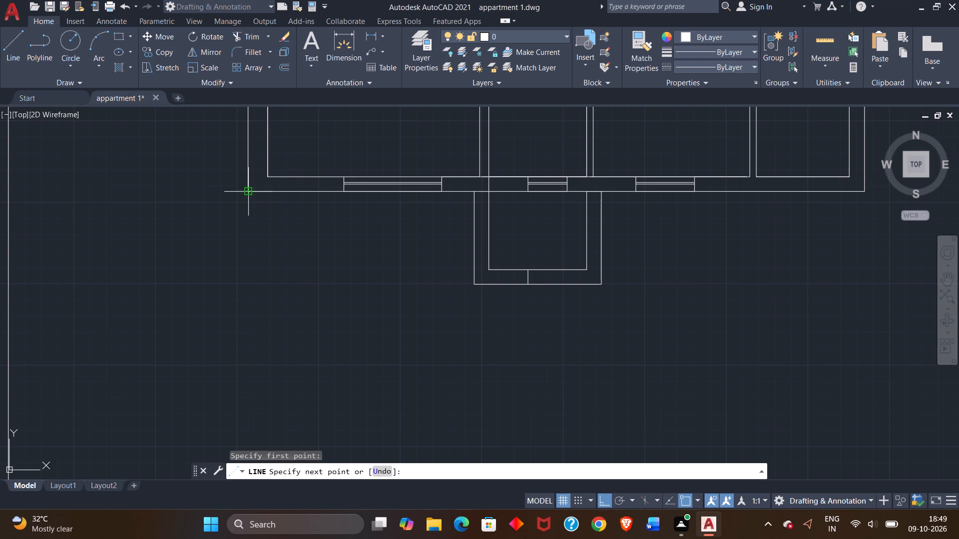
scroll(274, 286, down, 2)
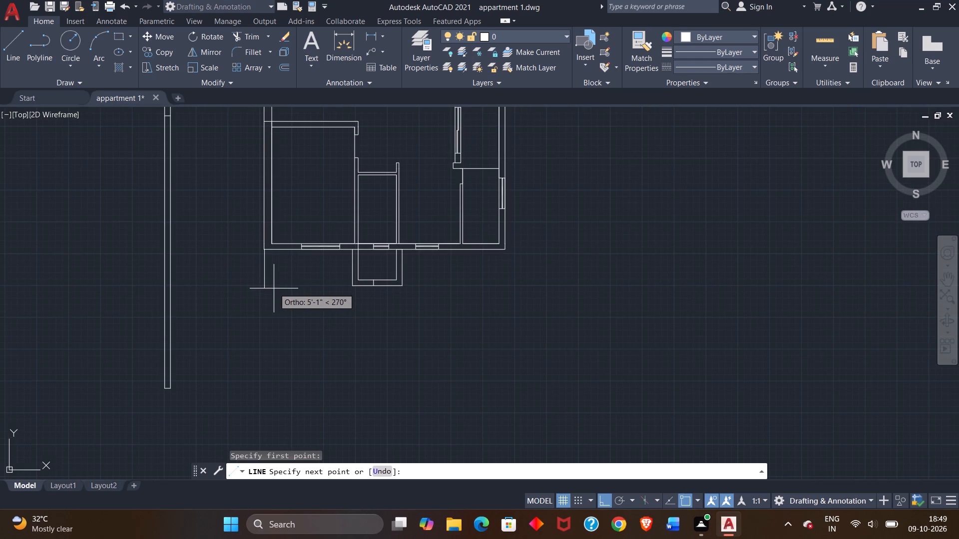
middle_drag(257, 305, 254, 303)
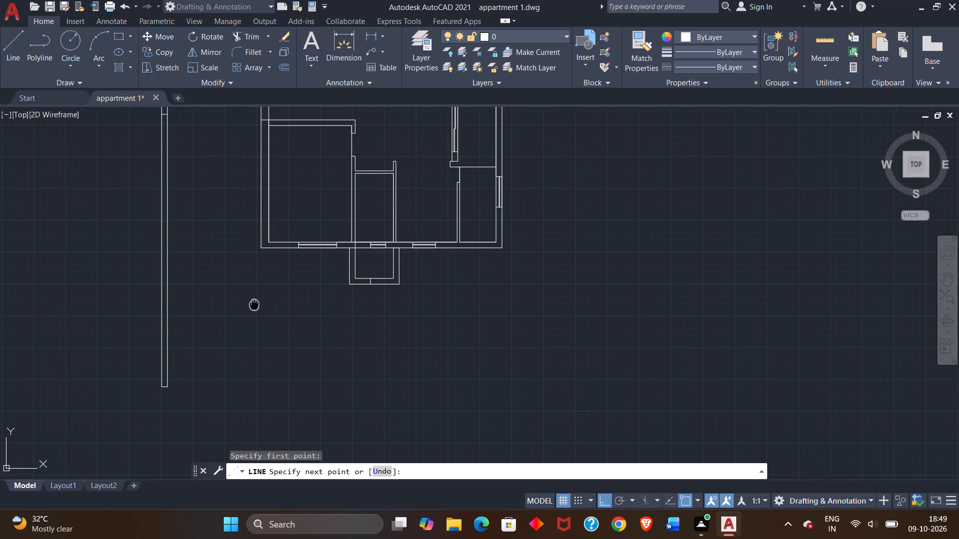
middle_drag(254, 303, 266, 245)
scroll(275, 258, up, 2)
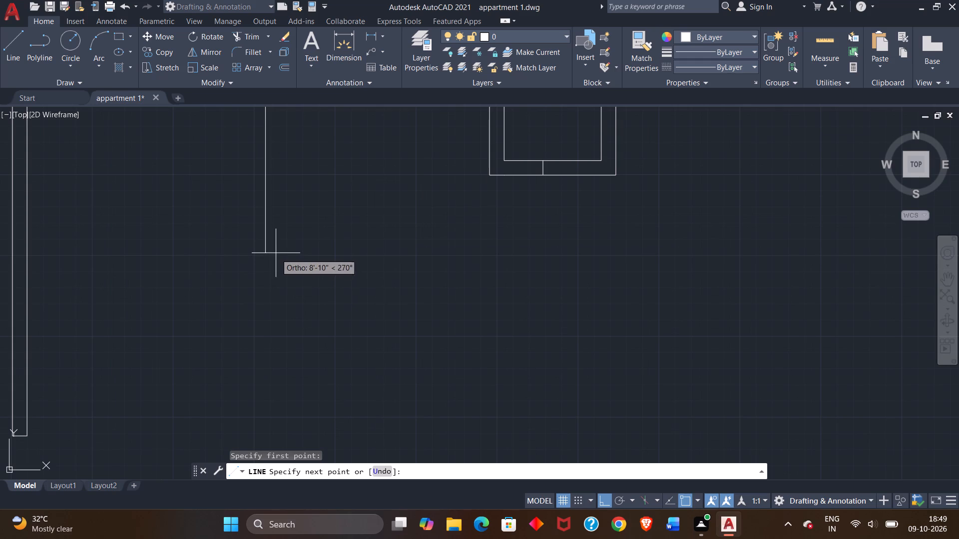
middle_drag(276, 251, 287, 306)
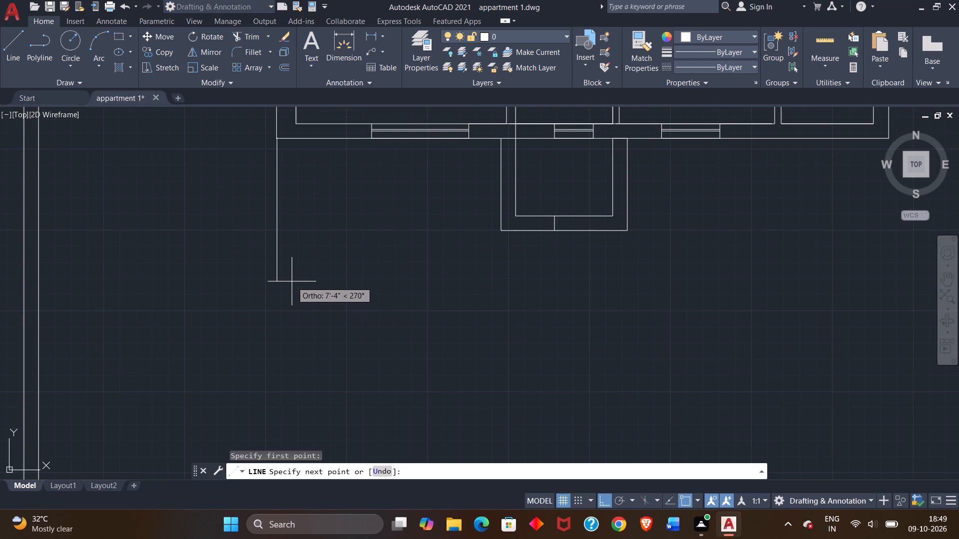
text(10')
key(shift+Return)
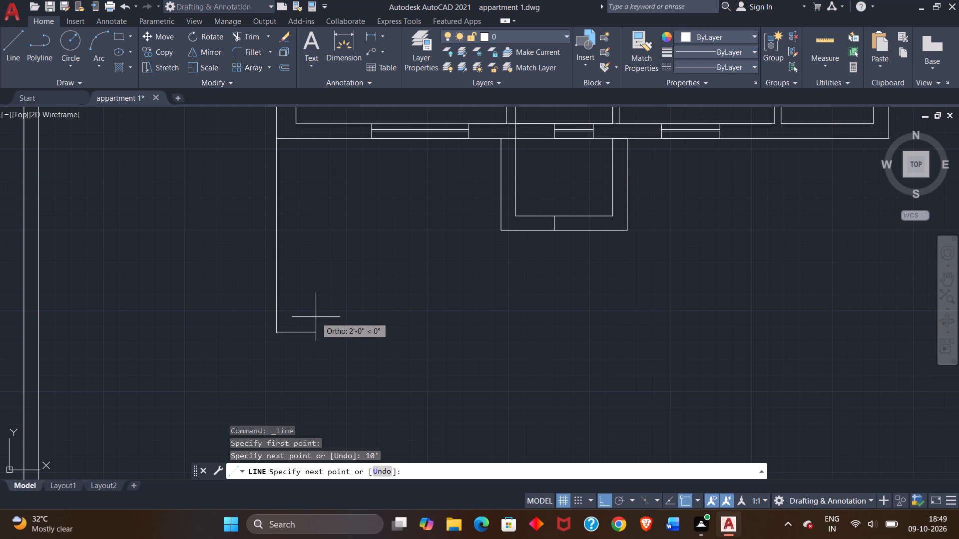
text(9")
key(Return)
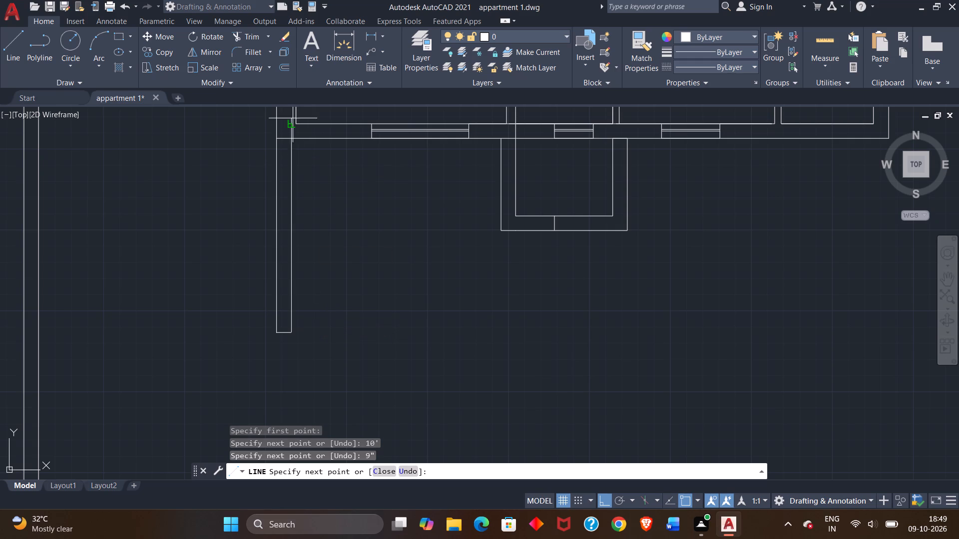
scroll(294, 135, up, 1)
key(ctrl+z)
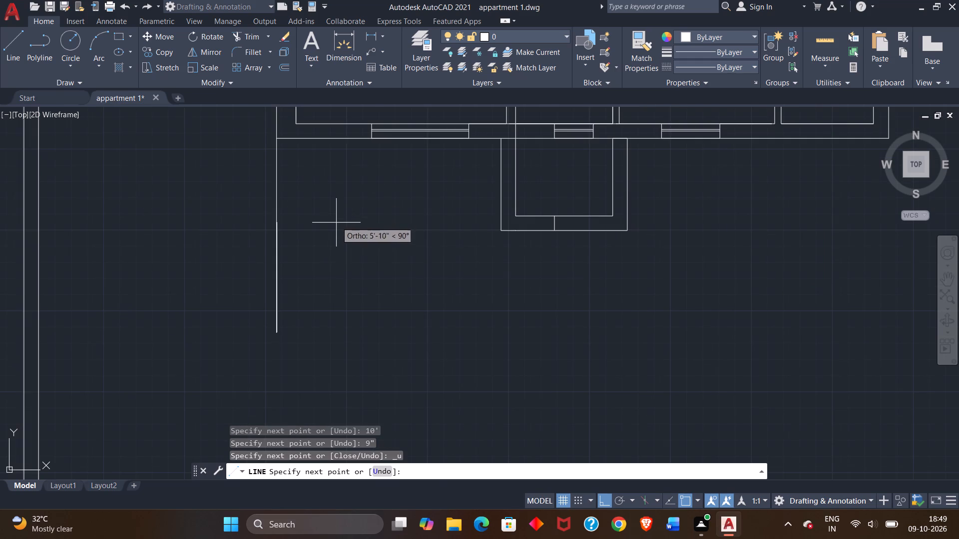
Continue the line 9" rightward from its lower end and finish it there.
key(9)
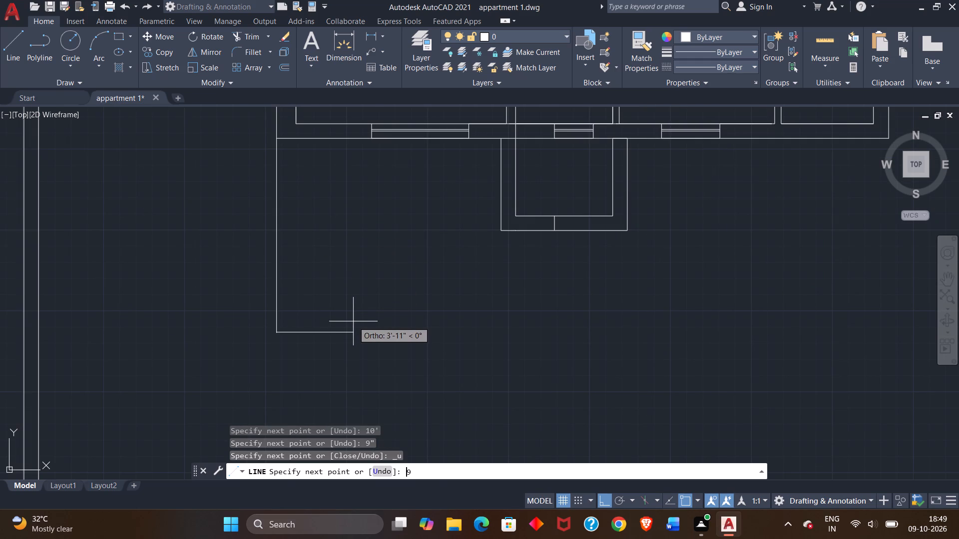
key(shift+quotedbl)
key(Return)
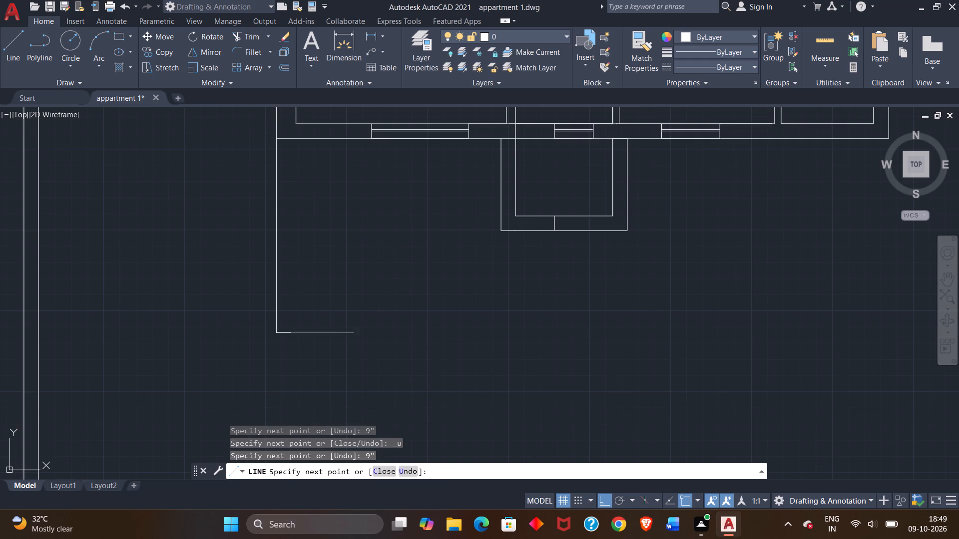
scroll(290, 134, up, 1)
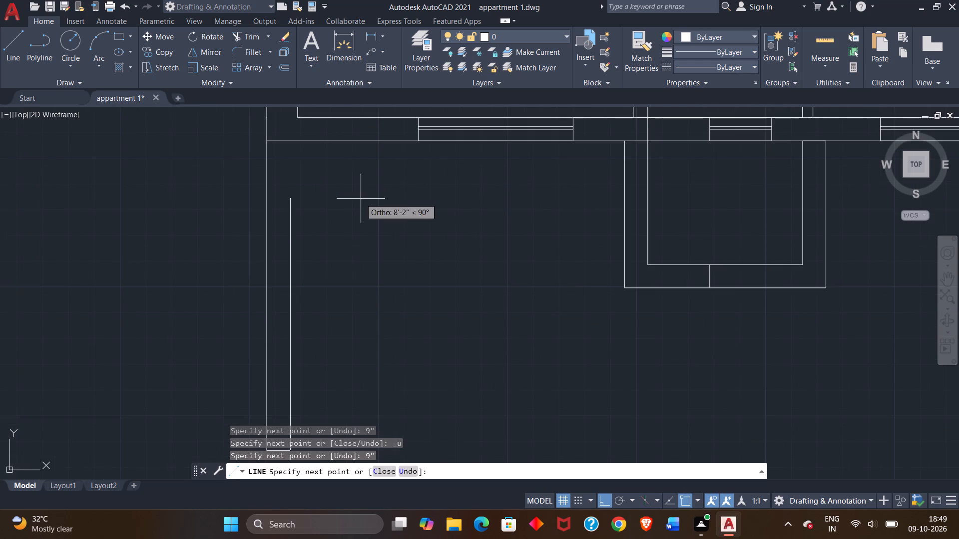
scroll(361, 202, down, 5)
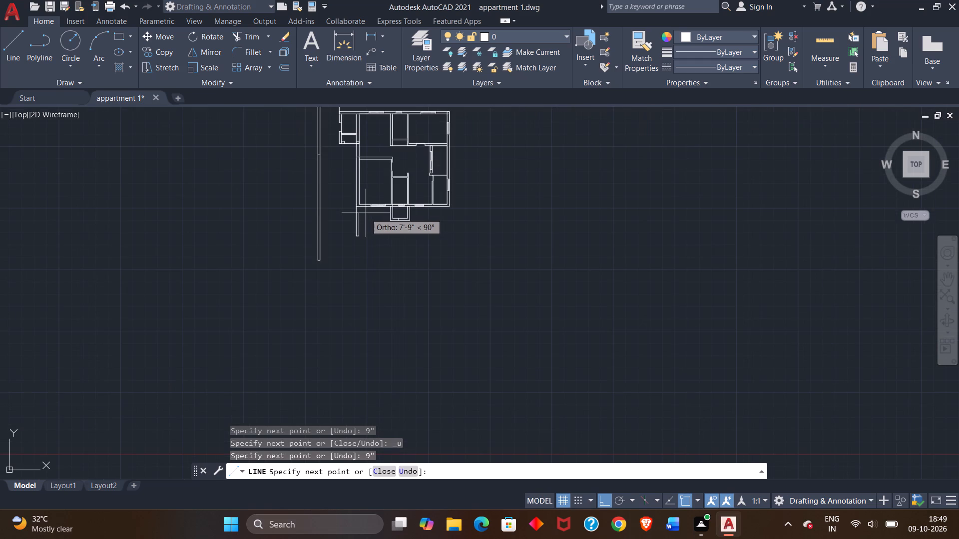
scroll(365, 206, up, 3)
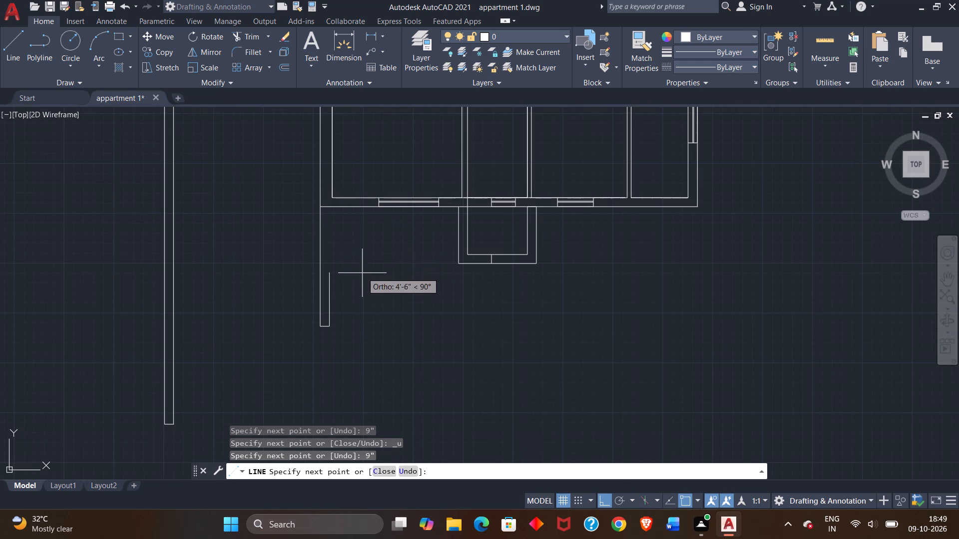
scroll(336, 230, down, 2)
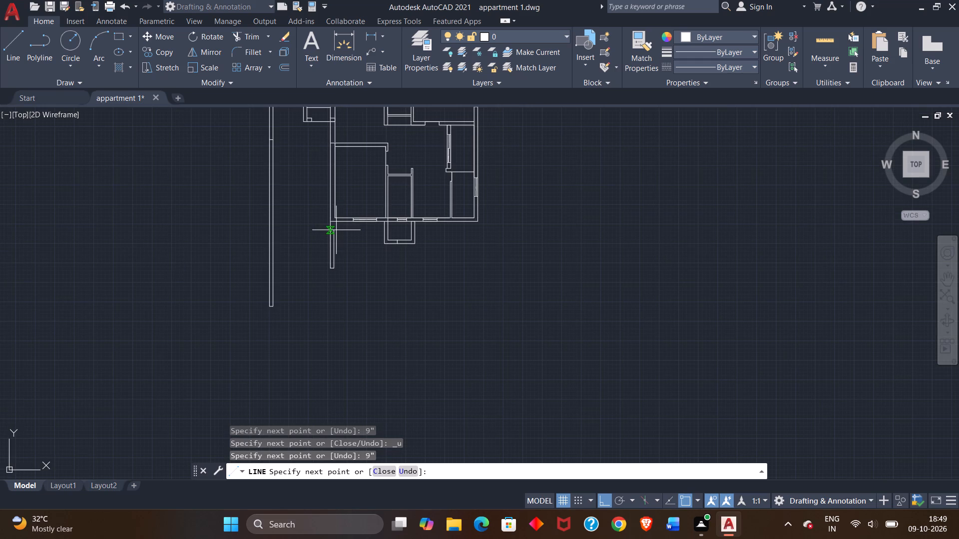
middle_drag(336, 230, 344, 300)
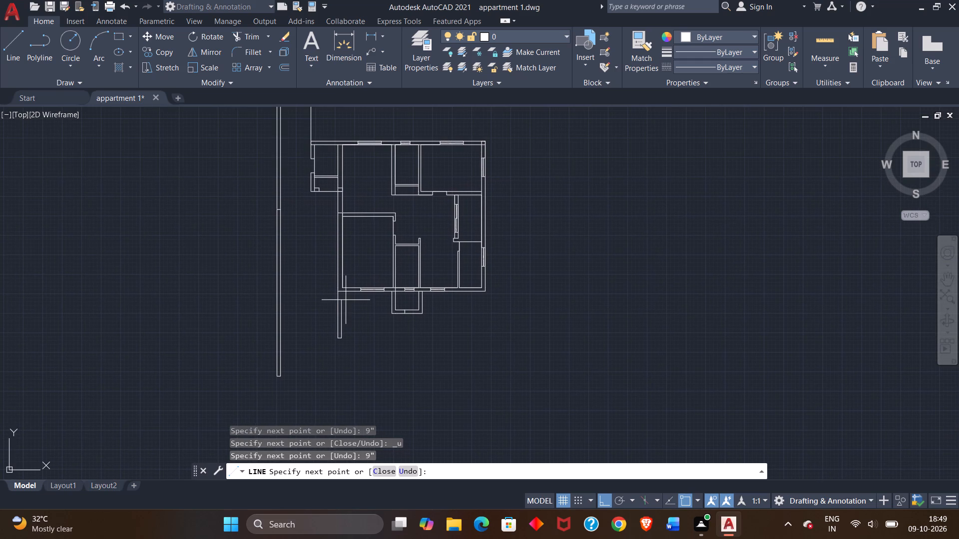
scroll(344, 287, up, 2)
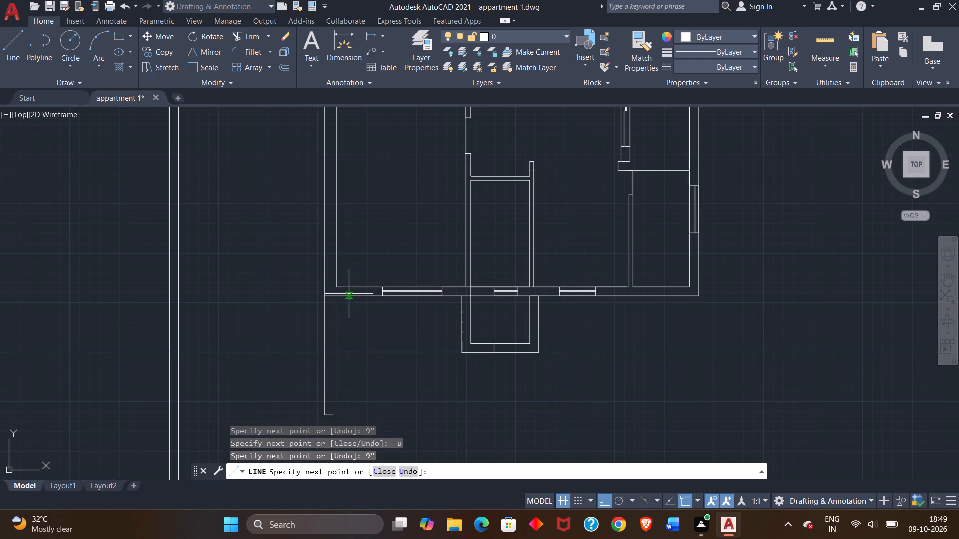
right_click(365, 346)
click(393, 351)
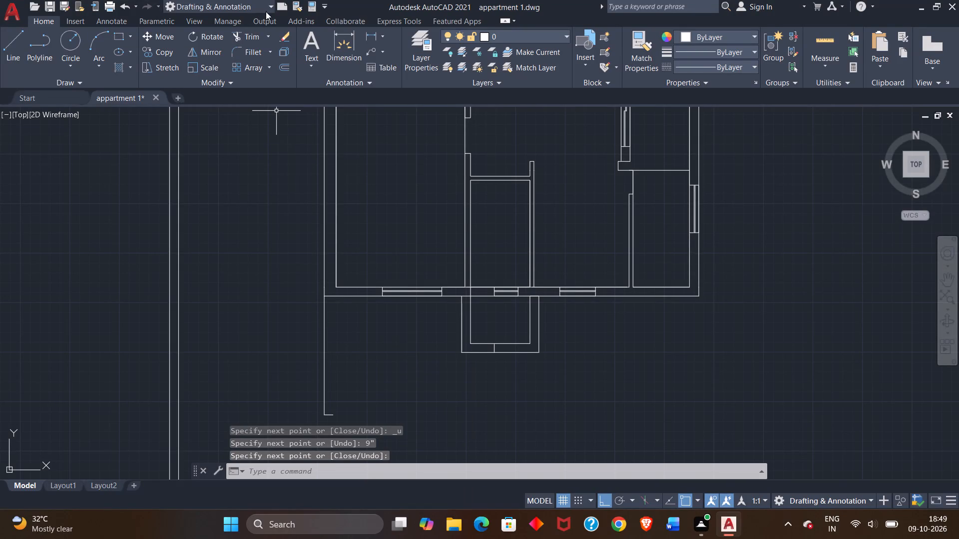
Check the left wall's thickness with a temporary dimension from the lower house's bottom-left inner corner, without placing it.
click(336, 39)
scroll(345, 287, up, 3)
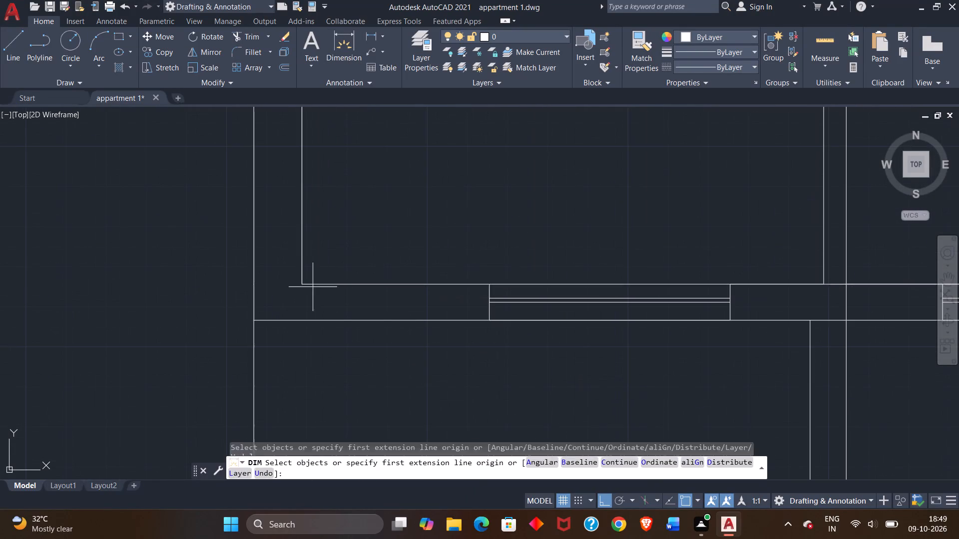
click(302, 282)
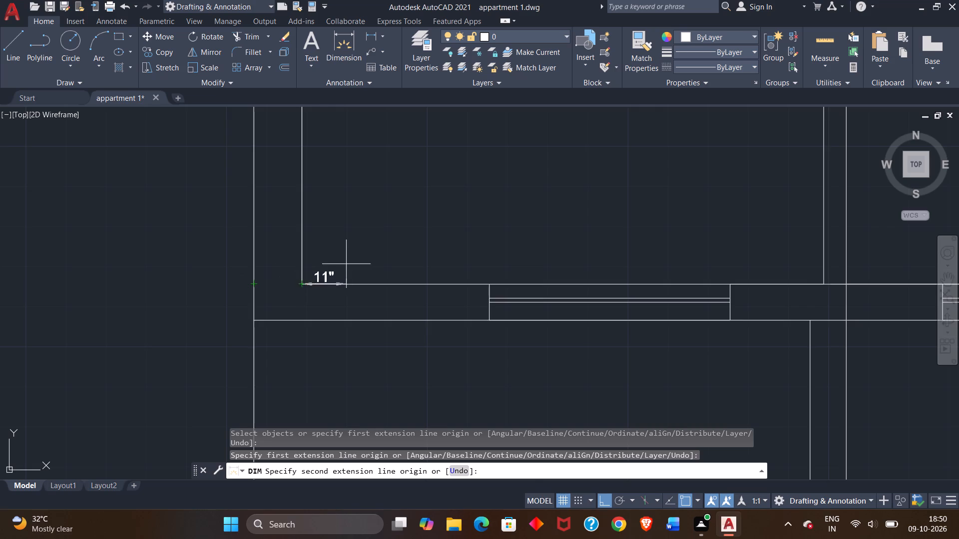
scroll(346, 264, down, 5)
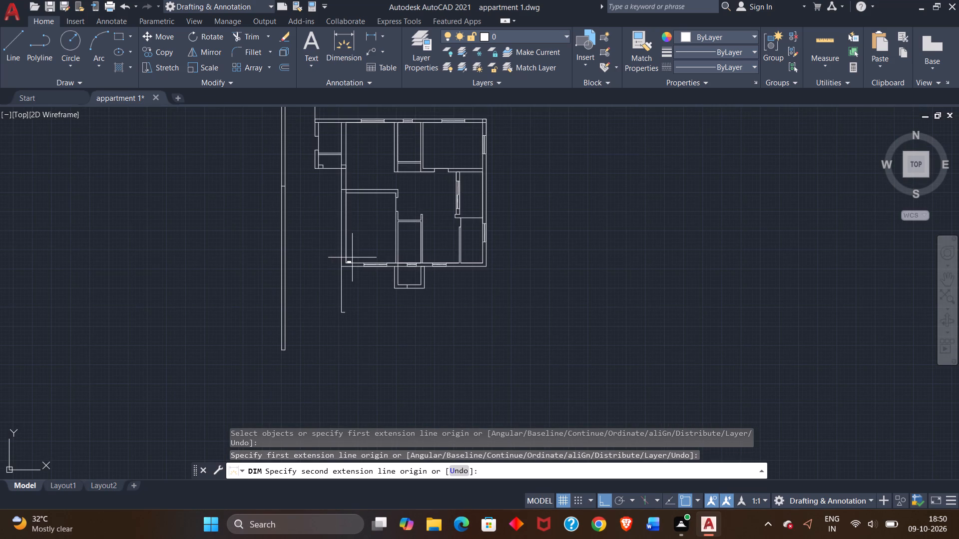
right_click(340, 286)
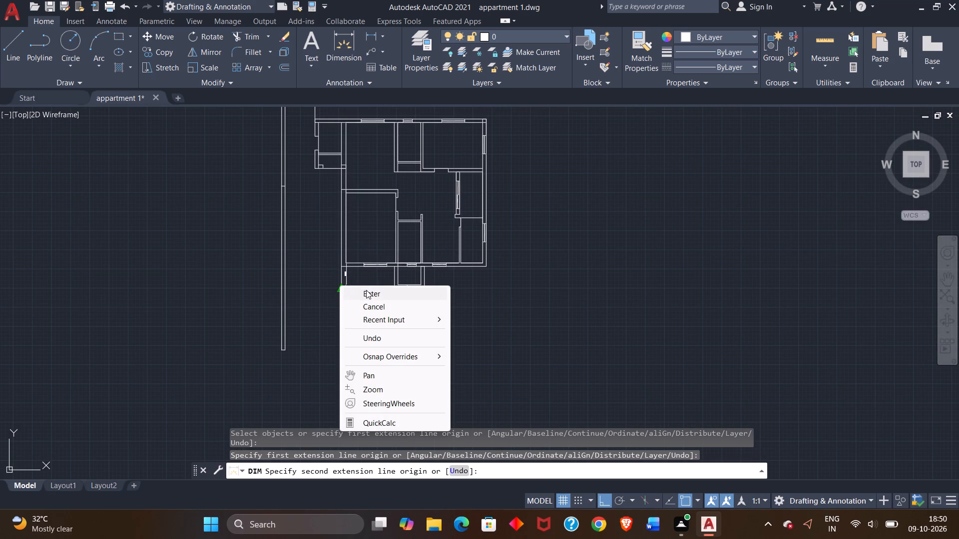
click(366, 290)
Check the bottom wall's thickness with a temporary dimension from the same inner corner down to the outer face, without placing it.
scroll(338, 208, up, 3)
scroll(345, 203, down, 3)
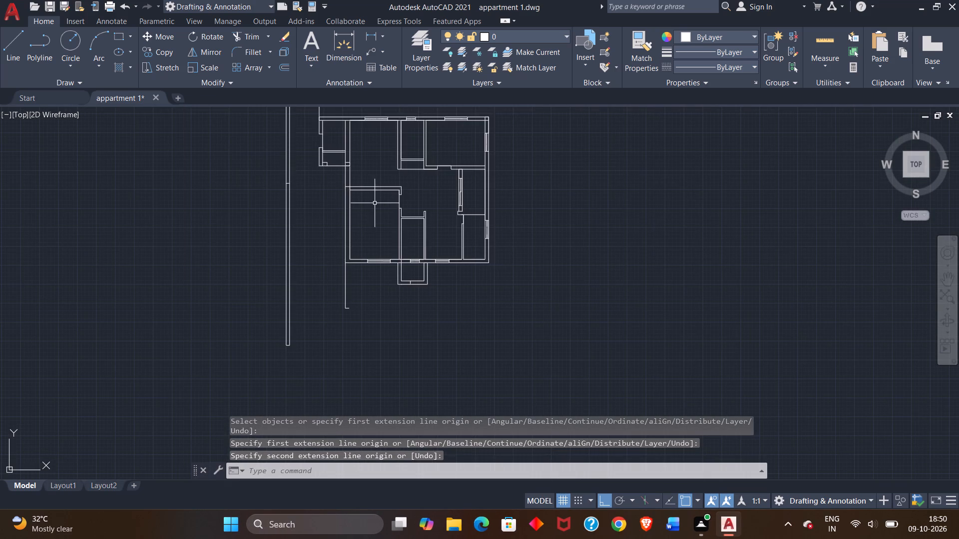
middle_drag(375, 204, 387, 276)
scroll(357, 222, up, 2)
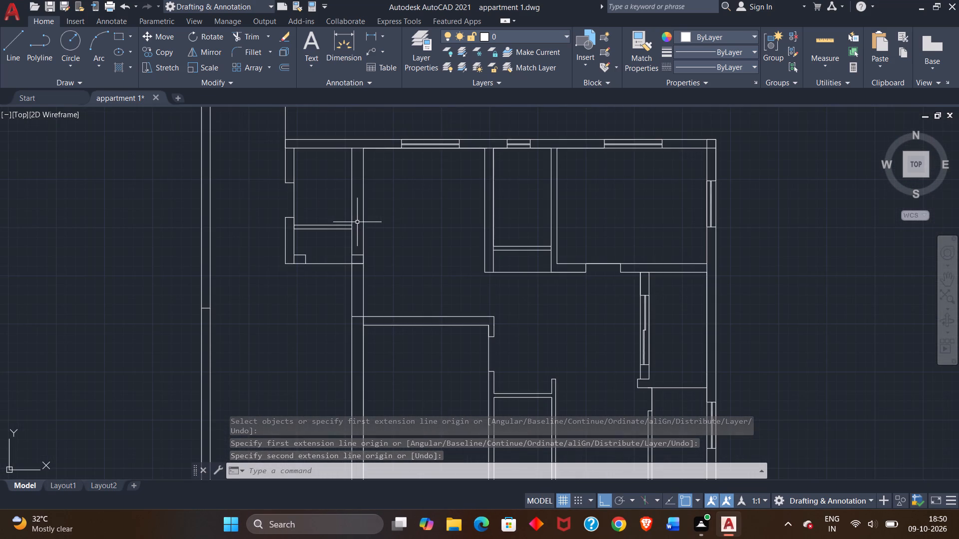
scroll(388, 220, down, 3)
middle_drag(393, 275, 369, 225)
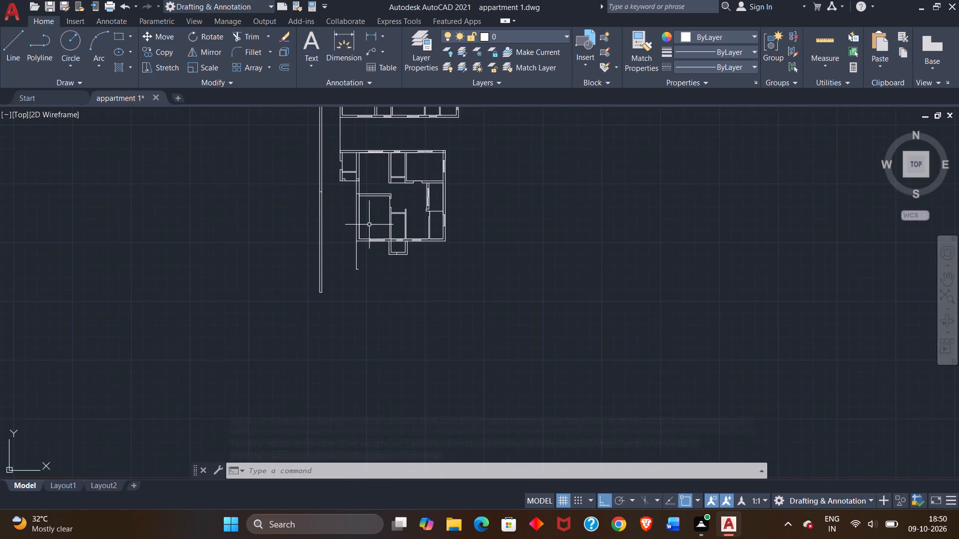
scroll(349, 260, up, 4)
middle_drag(421, 203, 405, 343)
scroll(405, 343, up, 1)
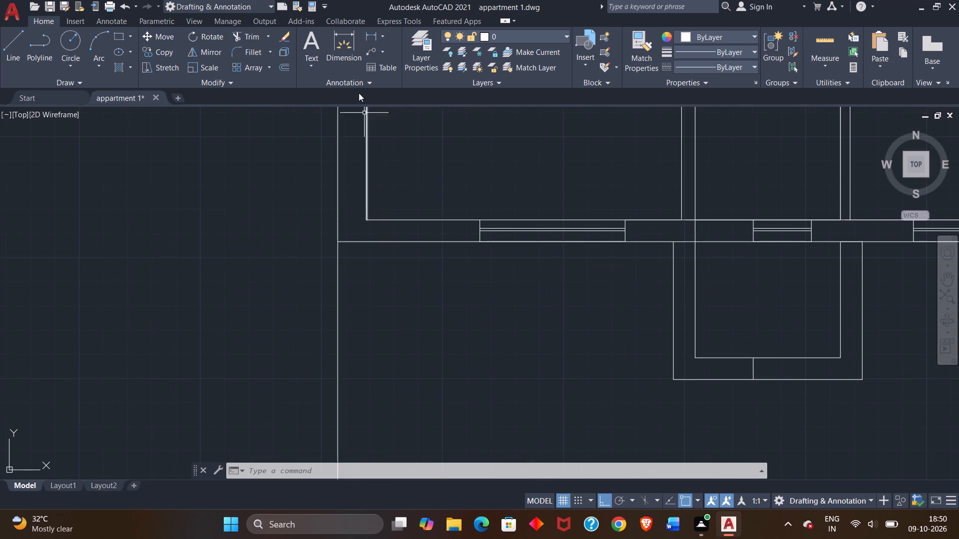
click(352, 52)
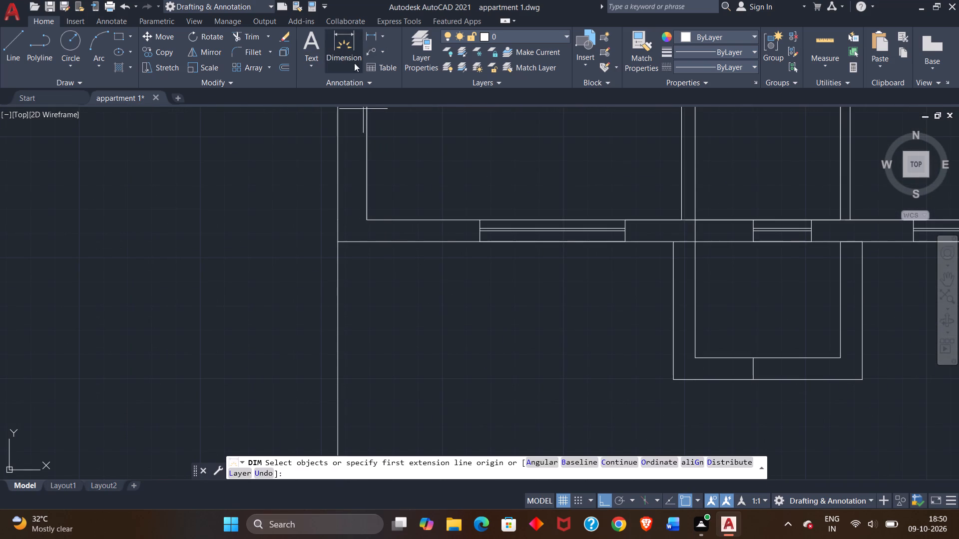
click(369, 218)
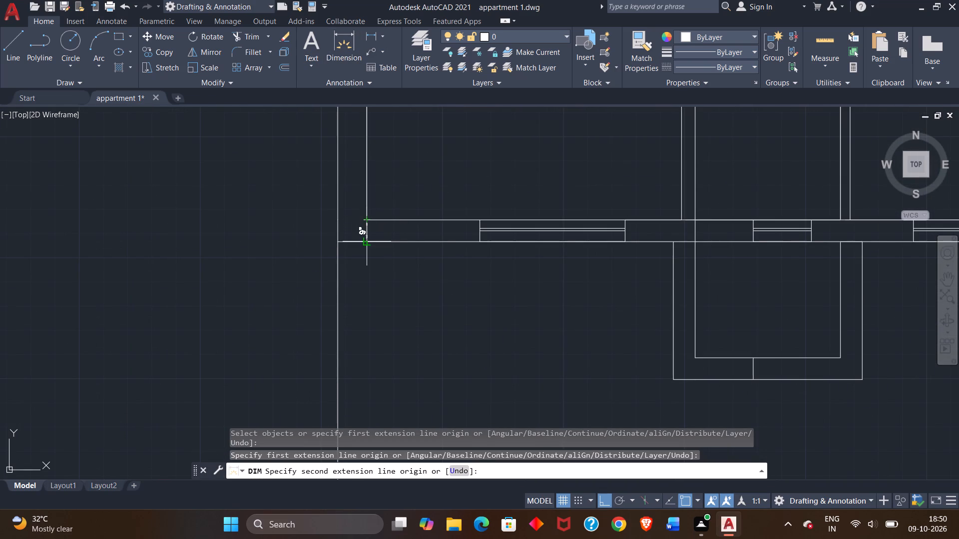
right_click(372, 237)
click(400, 244)
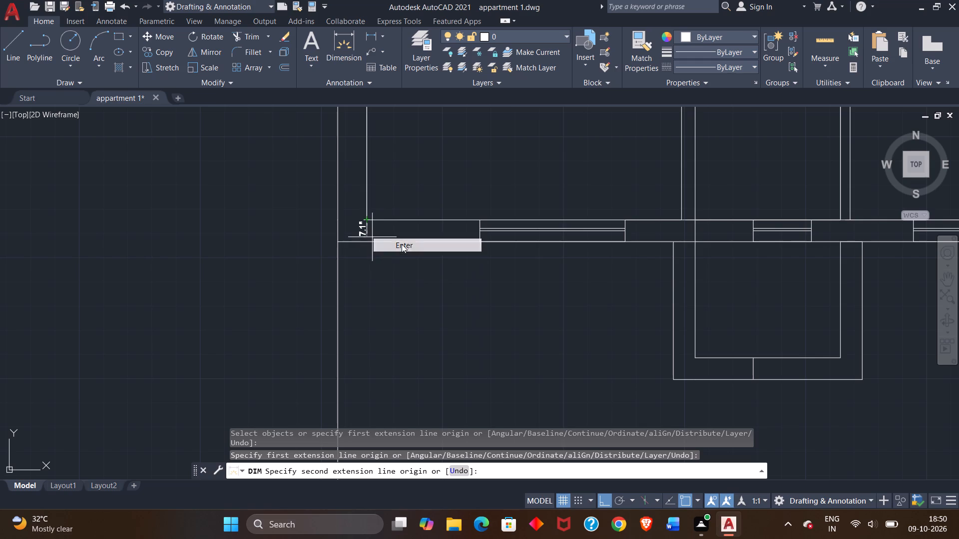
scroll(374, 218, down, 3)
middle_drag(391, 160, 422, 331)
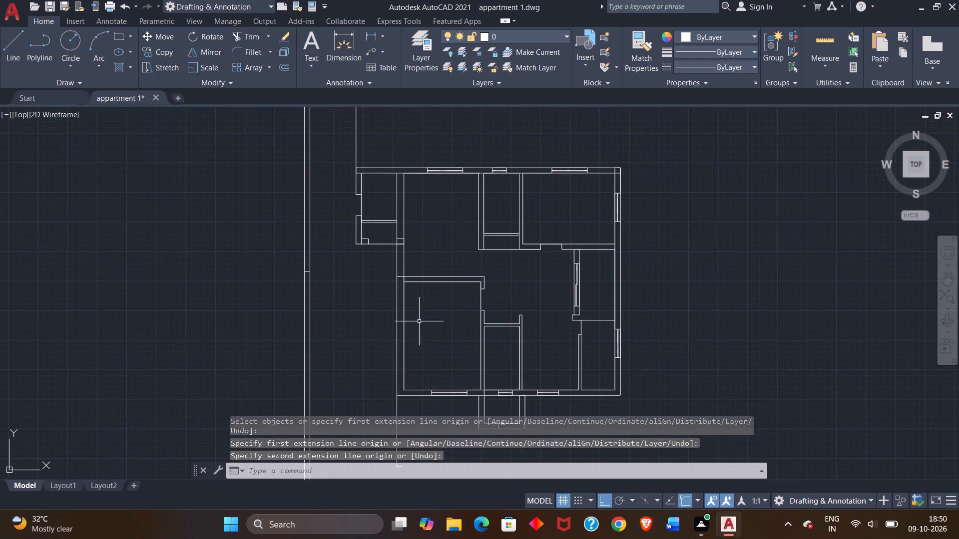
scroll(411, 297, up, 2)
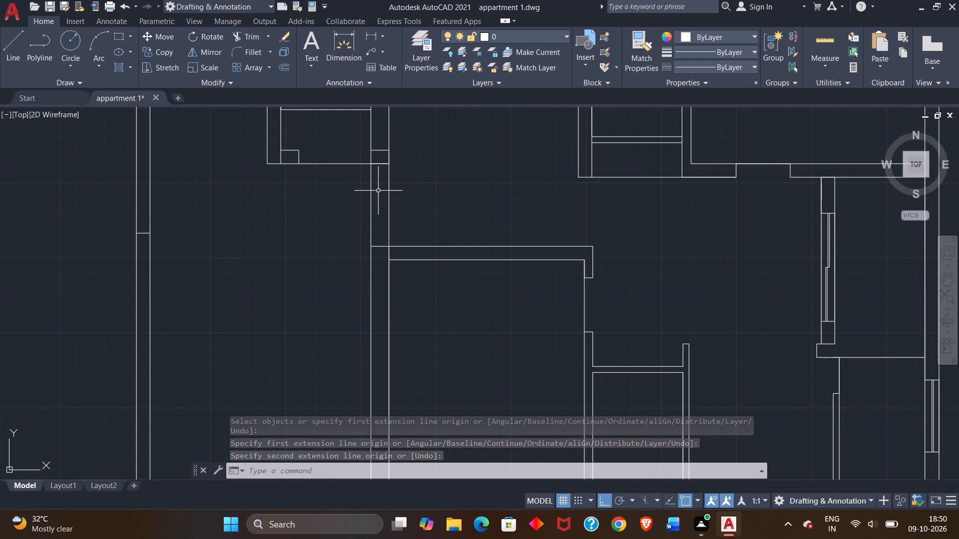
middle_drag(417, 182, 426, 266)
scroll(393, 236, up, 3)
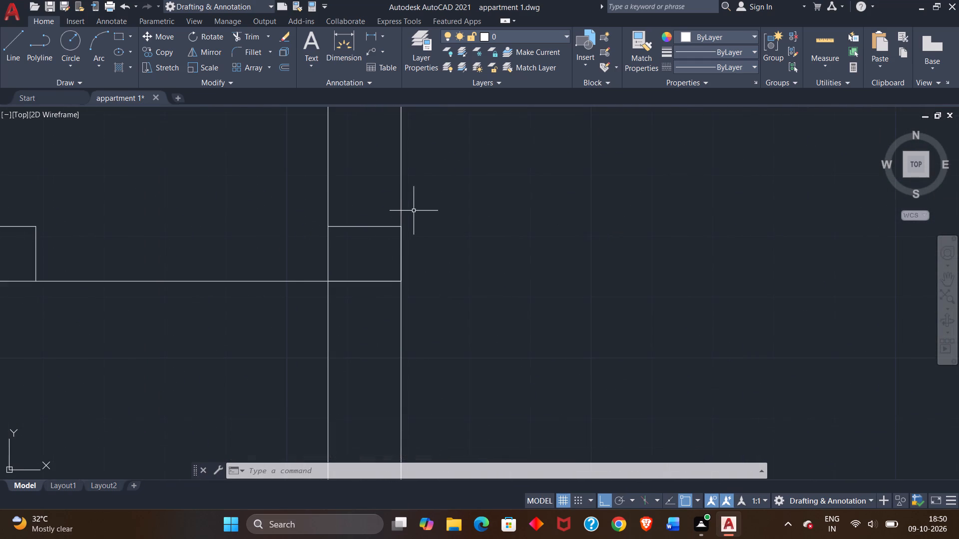
Check the left wall's thickness with a temporary dimension from its upper end at the top wall's inner face, without placing it.
scroll(414, 206, down, 3)
middle_drag(468, 199, 447, 334)
middle_drag(435, 323, 420, 310)
click(333, 45)
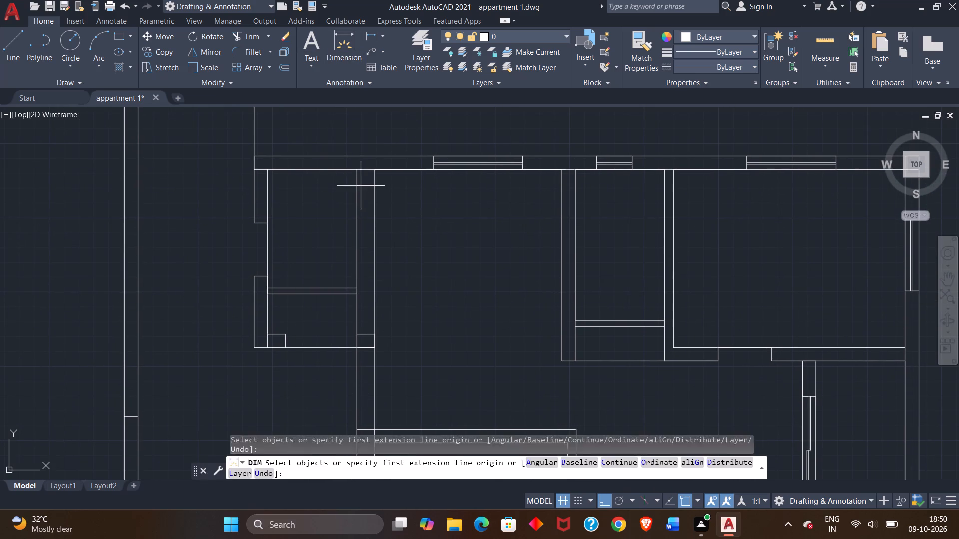
scroll(351, 177, up, 3)
click(347, 166)
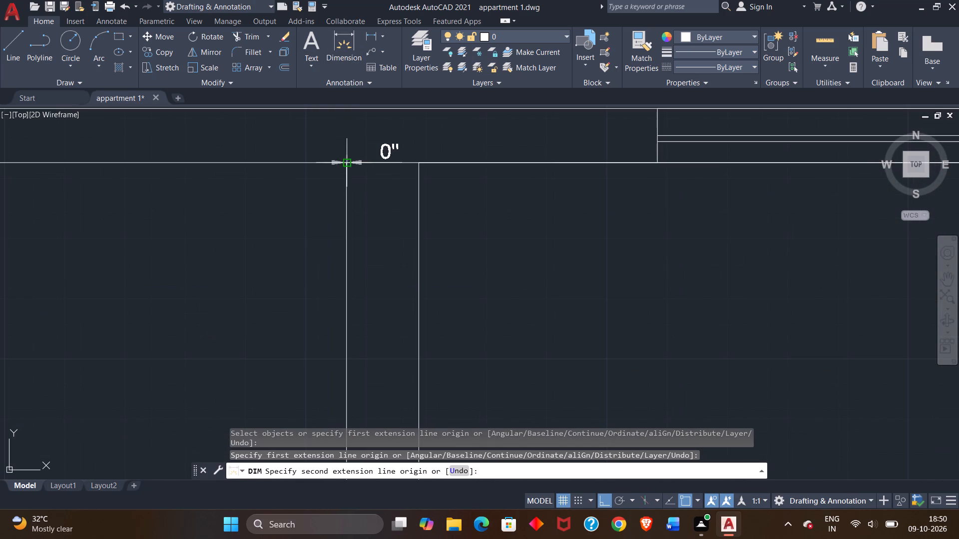
right_click(386, 210)
click(411, 219)
Draw a line 9" leftward from the point where the left wall's inner face meets the top wall.
scroll(377, 235, down, 1)
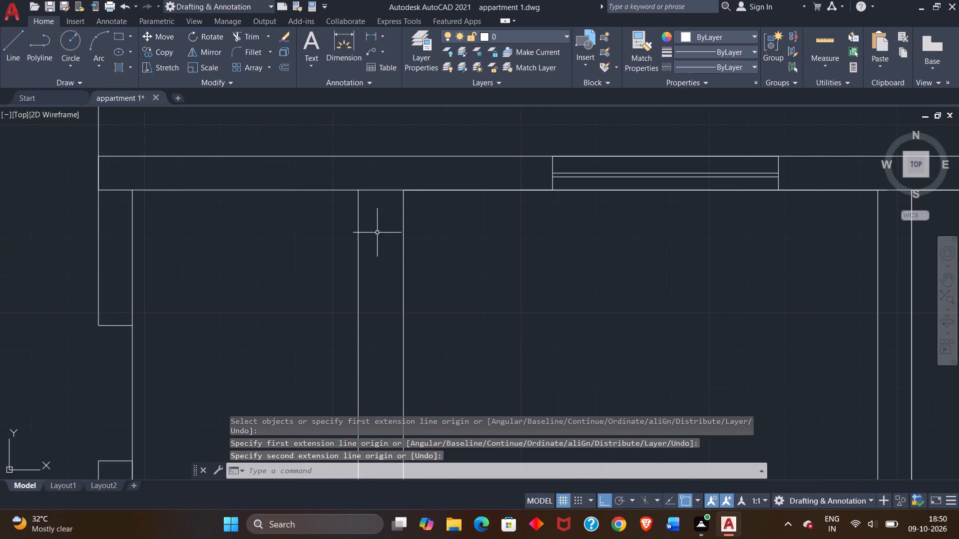
scroll(377, 233, down, 2)
middle_drag(407, 244, 386, 188)
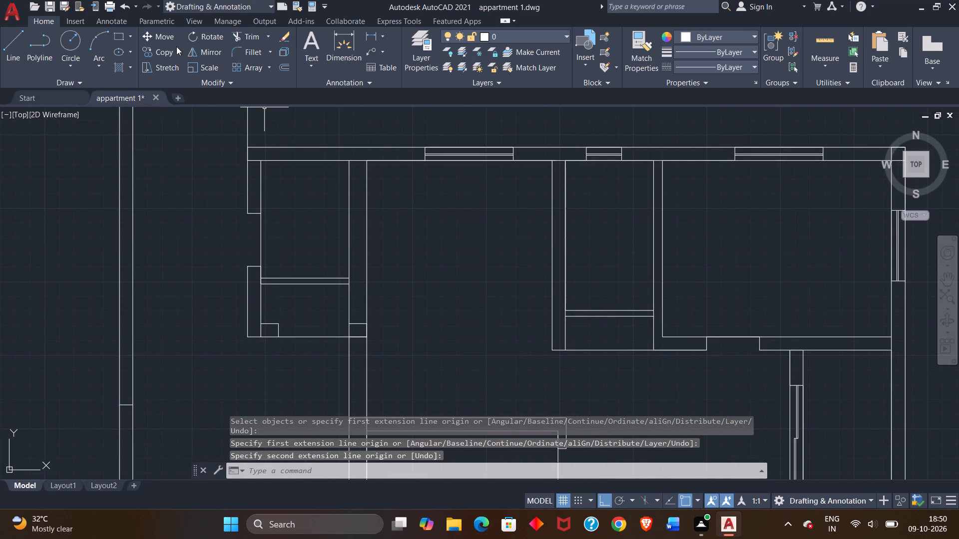
click(20, 56)
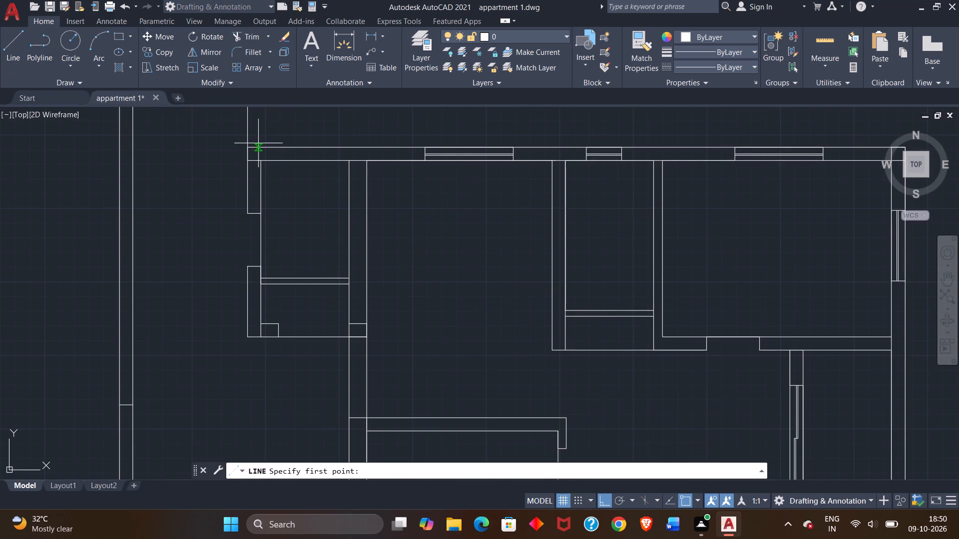
scroll(377, 168, up, 2)
click(349, 152)
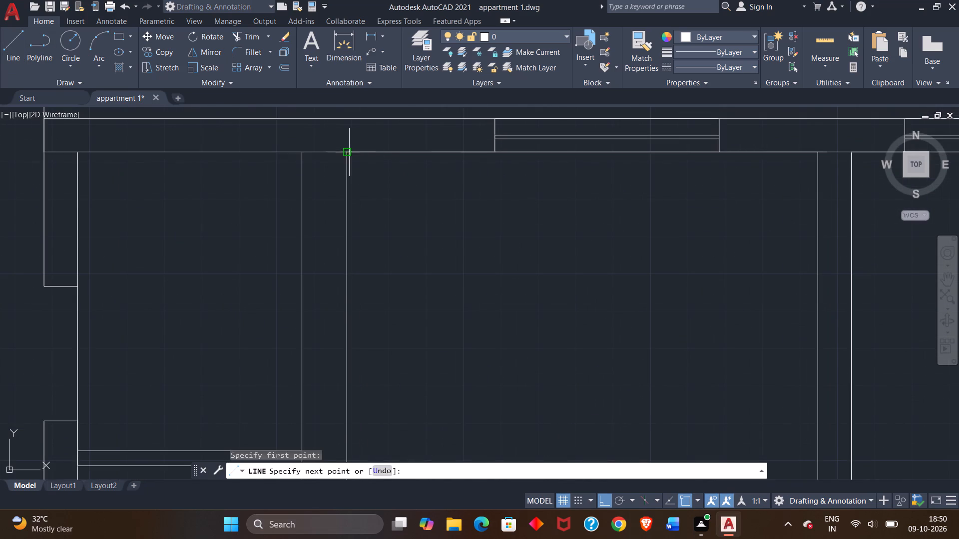
key(9)
key(shift+quotedbl)
key(Return)
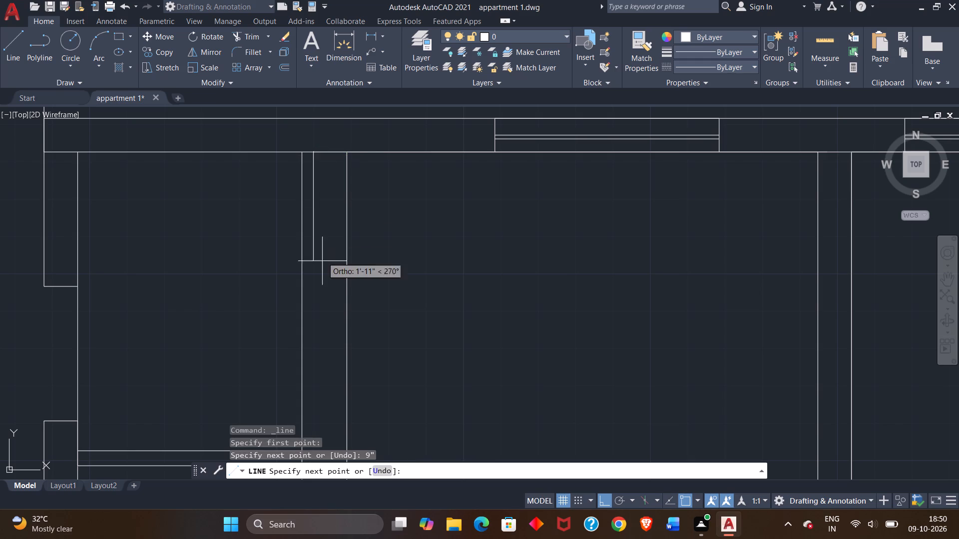
Continue the line straight down to the bottom wall's outer face and finish it there.
scroll(323, 265, down, 1)
middle_drag(326, 337, 303, 80)
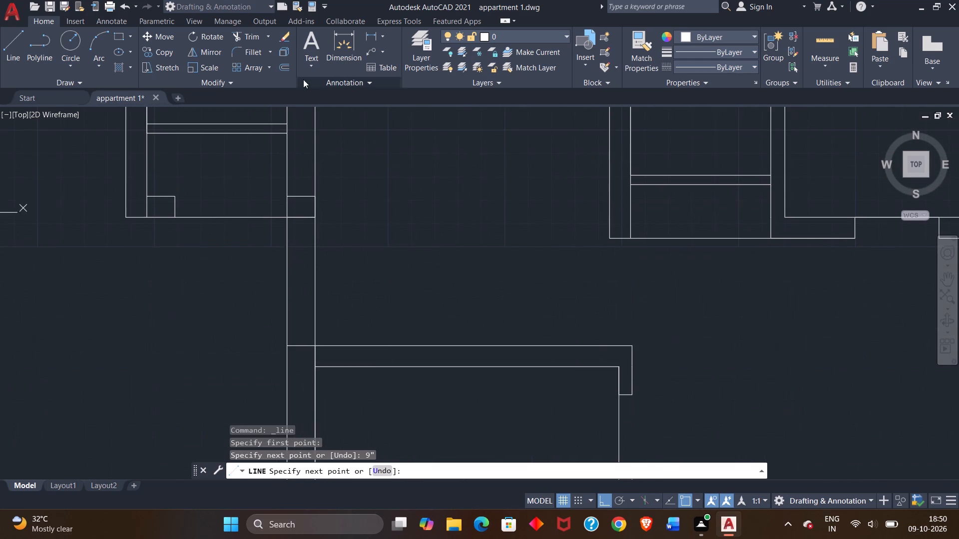
scroll(300, 351, down, 2)
middle_drag(301, 379, 292, 240)
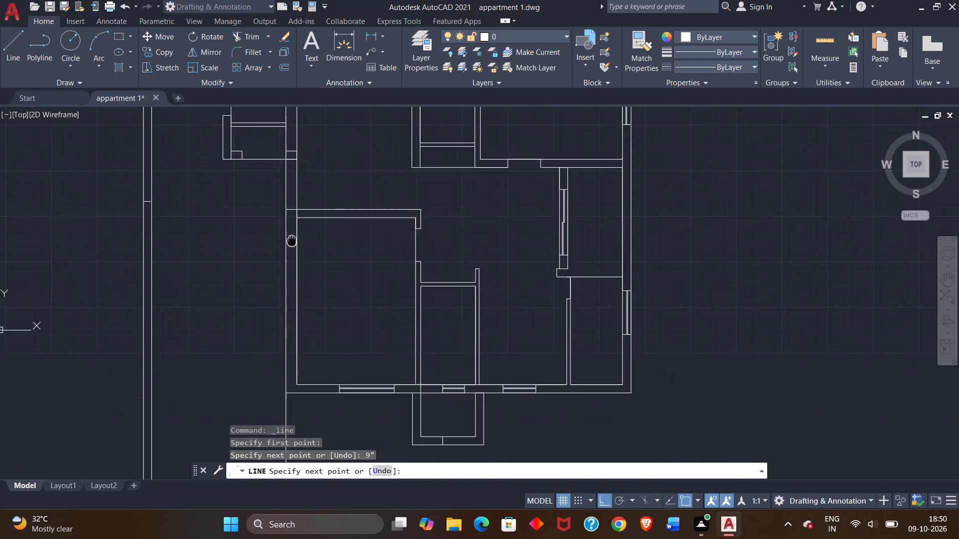
middle_drag(292, 240, 291, 204)
scroll(294, 331, up, 1)
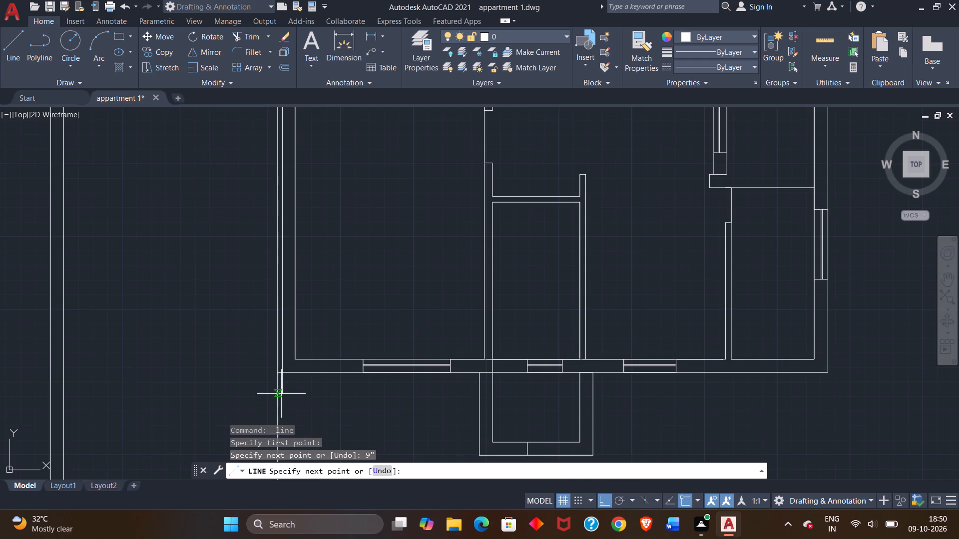
scroll(281, 391, up, 3)
double_click(277, 317)
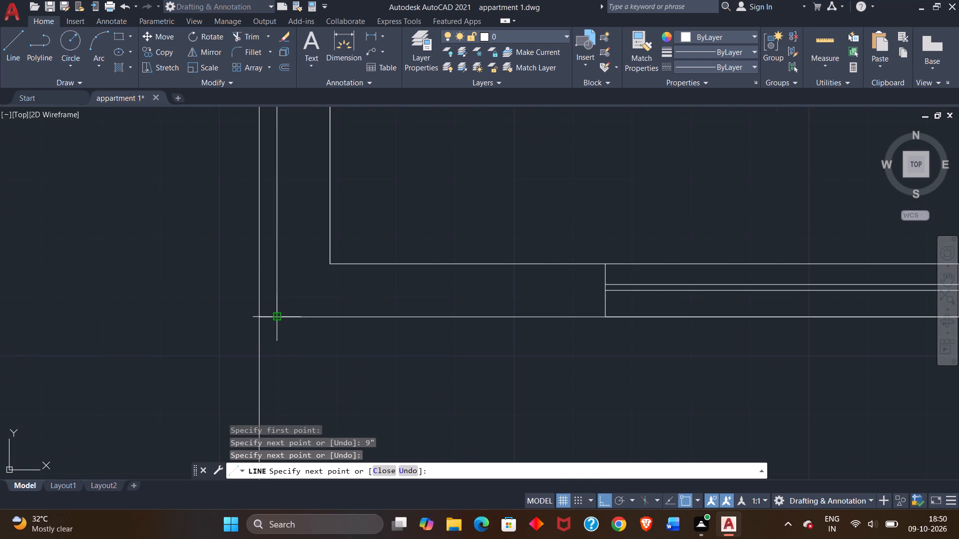
right_click(299, 326)
click(322, 333)
Trim the left wall's old outer line from the small upper-left room down to the bottom wall, plus the stub at the middle wall.
scroll(296, 350, down, 4)
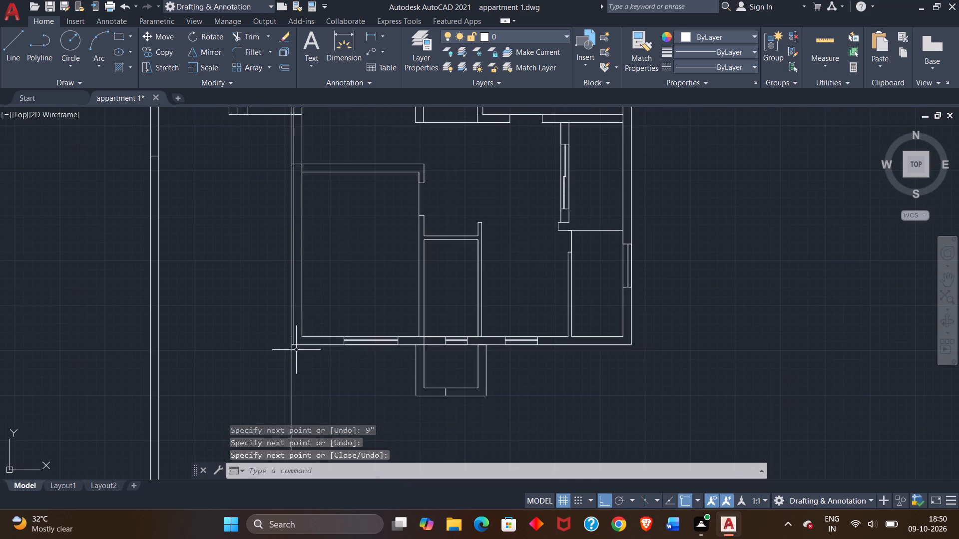
middle_drag(315, 235, 351, 270)
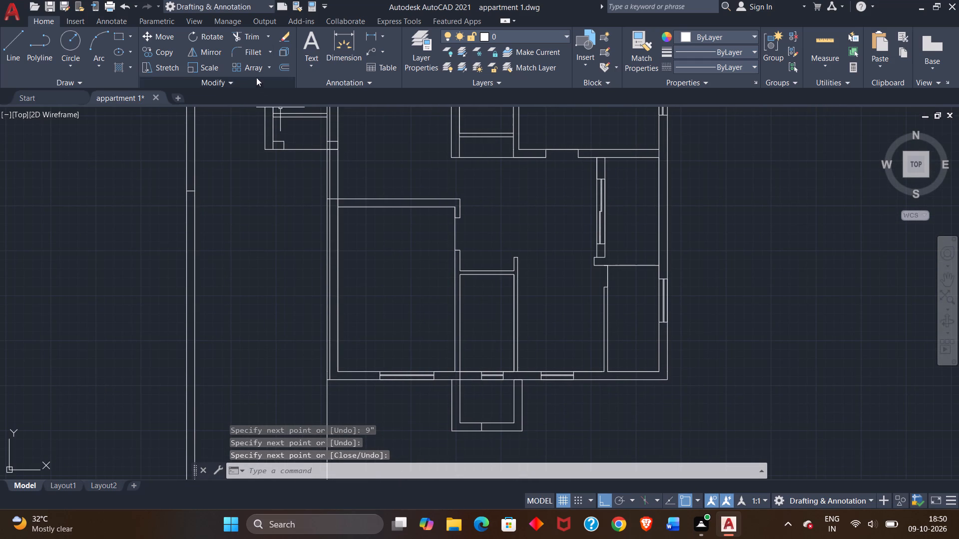
click(248, 42)
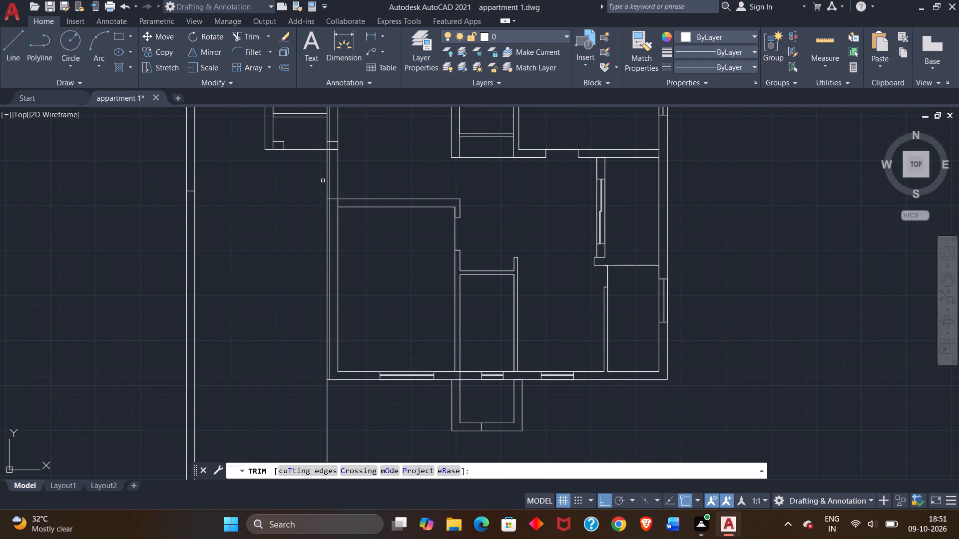
scroll(320, 180, up, 2)
middle_drag(321, 177, 338, 270)
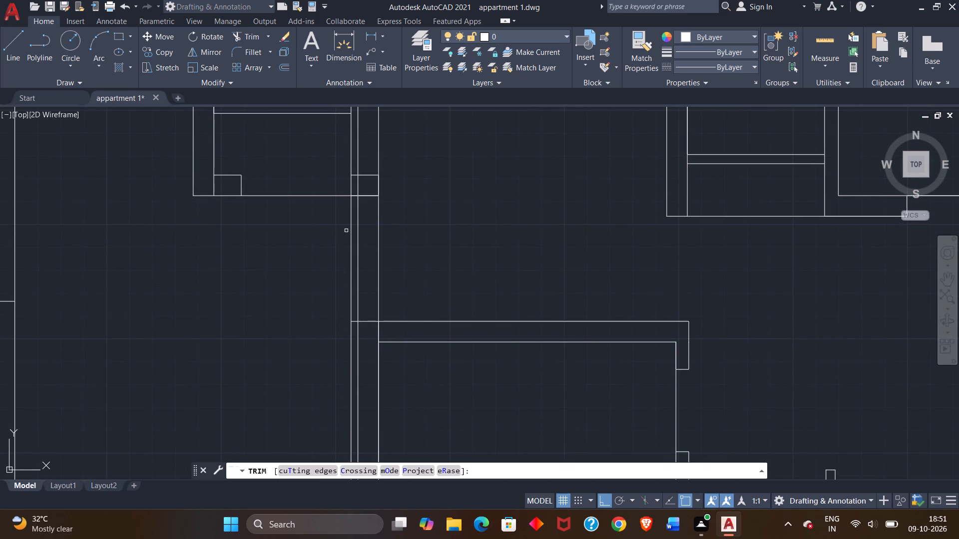
click(351, 222)
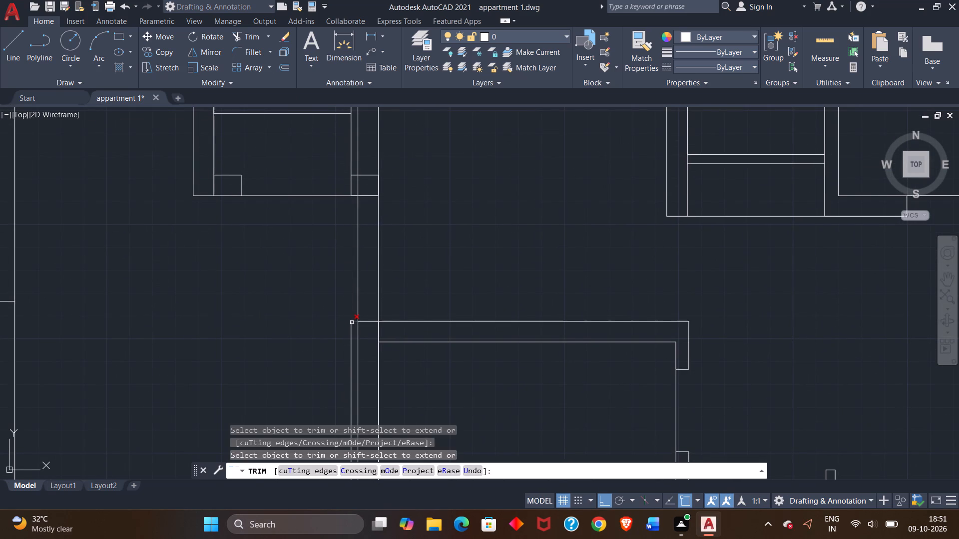
click(352, 322)
click(352, 325)
scroll(339, 338, down, 1)
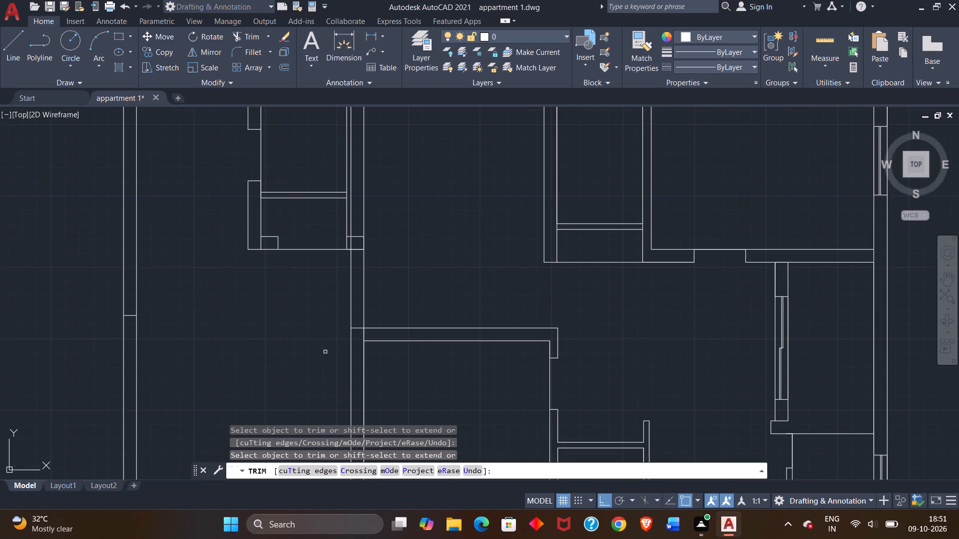
Trim the old 10' line below the bottom-left corner and the stubs left outside the new outer wall face.
middle_drag(323, 353, 325, 119)
middle_drag(328, 339, 318, 192)
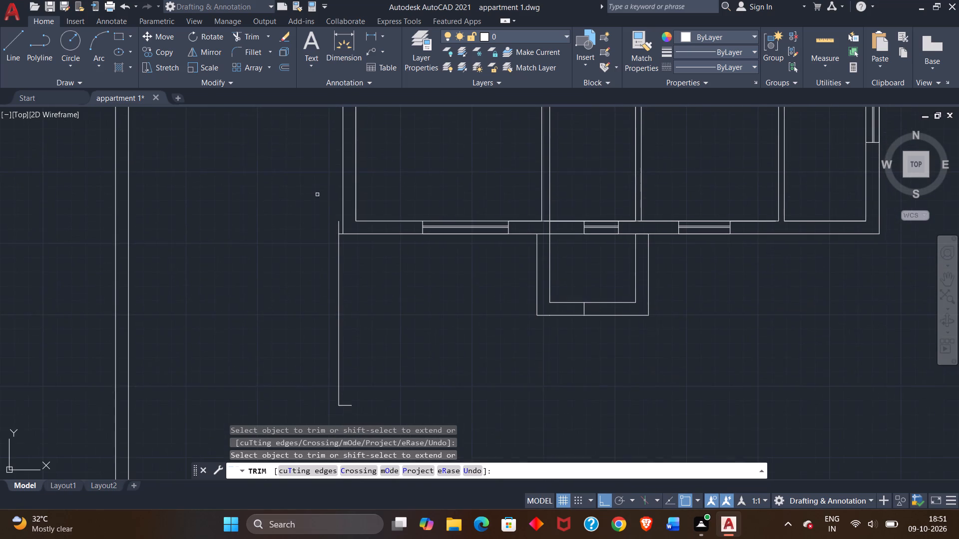
click(338, 256)
scroll(331, 234, up, 3)
click(355, 223)
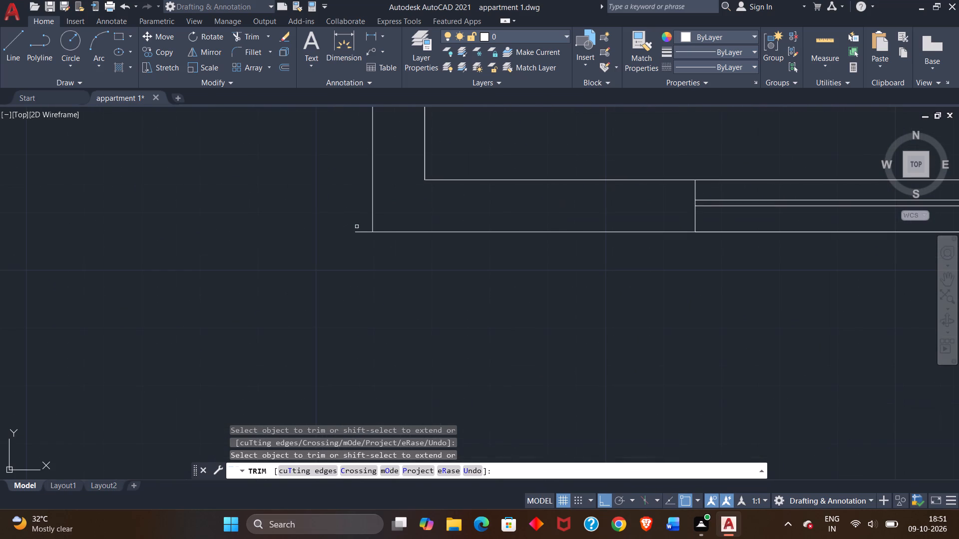
click(357, 233)
Remove the leftover 9" horizontal line below the house.
scroll(353, 274, down, 2)
middle_drag(357, 306, 337, 194)
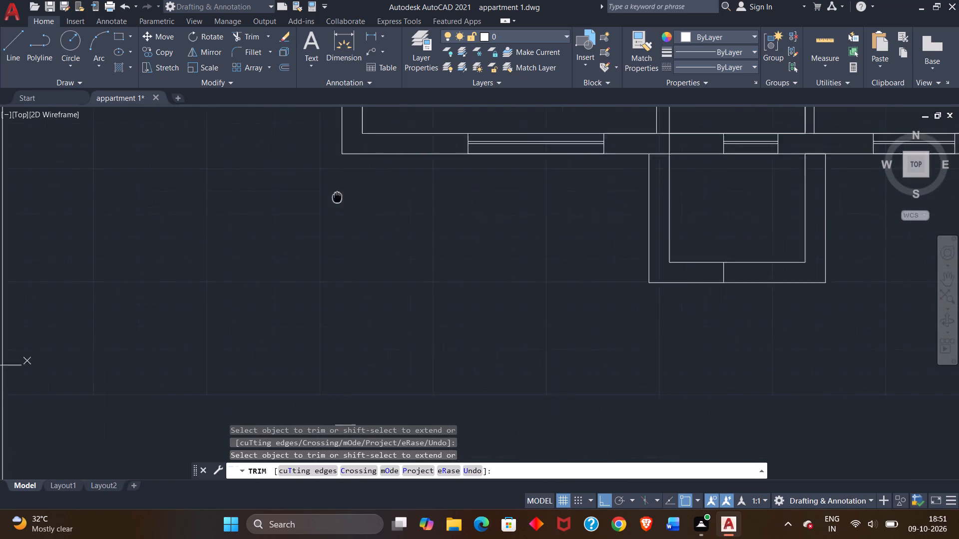
middle_drag(337, 194, 334, 181)
middle_drag(351, 404, 344, 313)
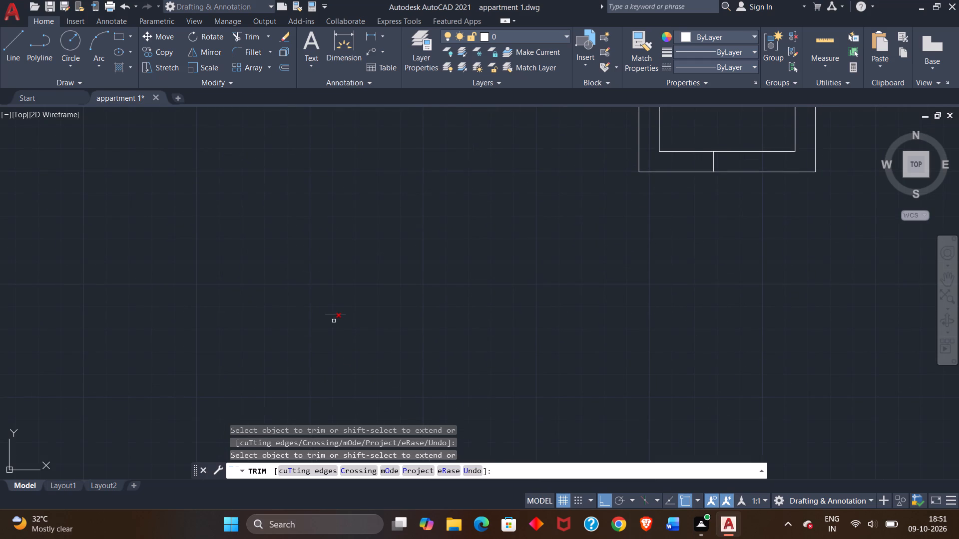
click(336, 315)
scroll(337, 299, down, 2)
middle_drag(336, 272, 357, 338)
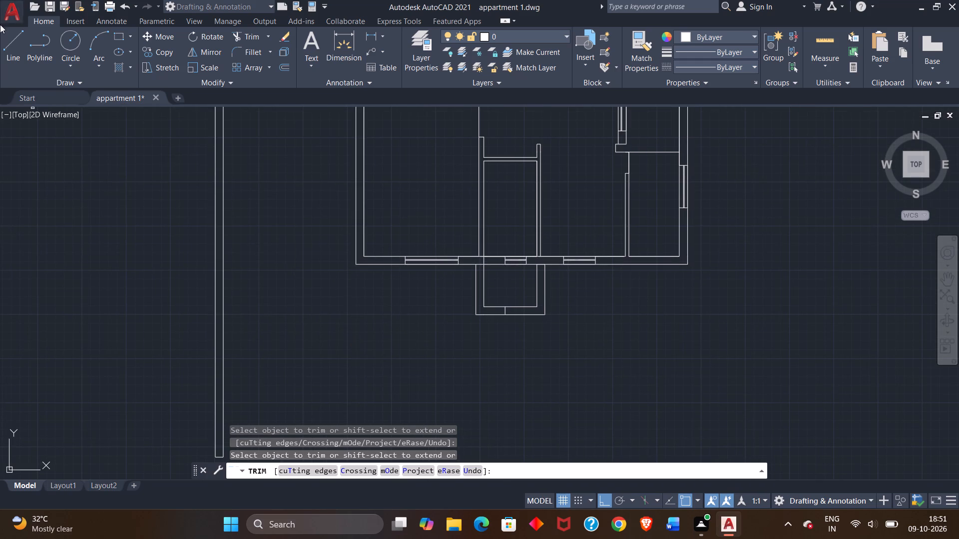
Draw a line 10' straight down from the new bottom-left outer corner and continue it another 5' downward.
click(18, 37)
scroll(379, 276, up, 2)
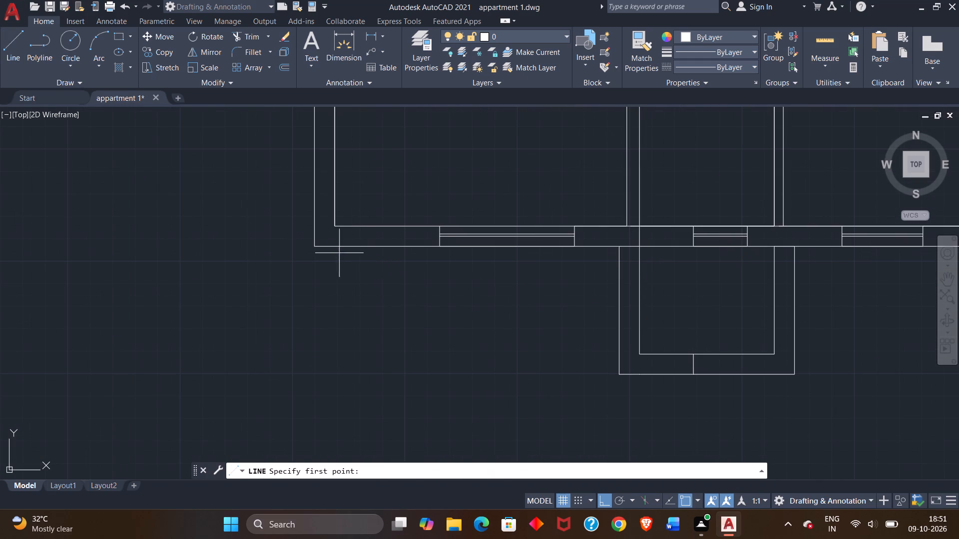
click(312, 247)
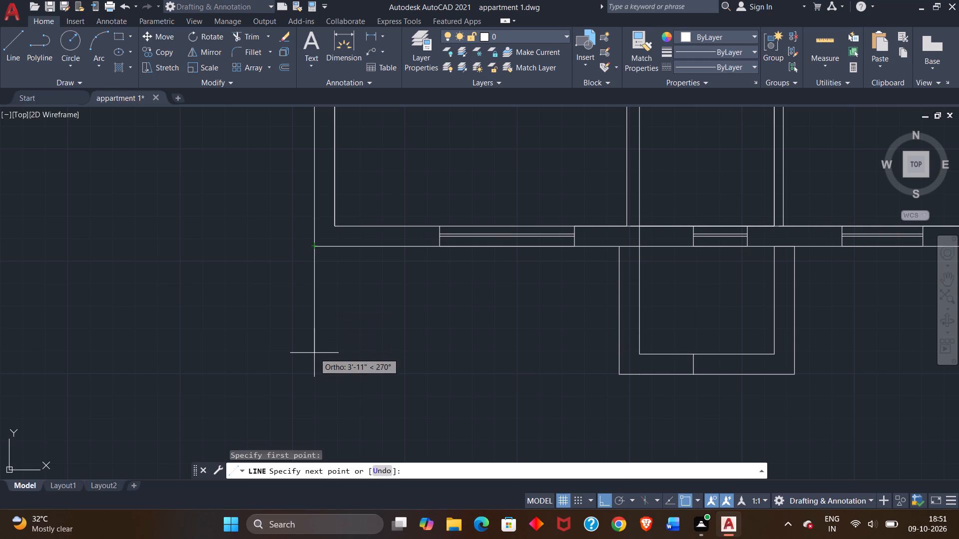
scroll(314, 353, down, 3)
middle_drag(322, 392, 313, 276)
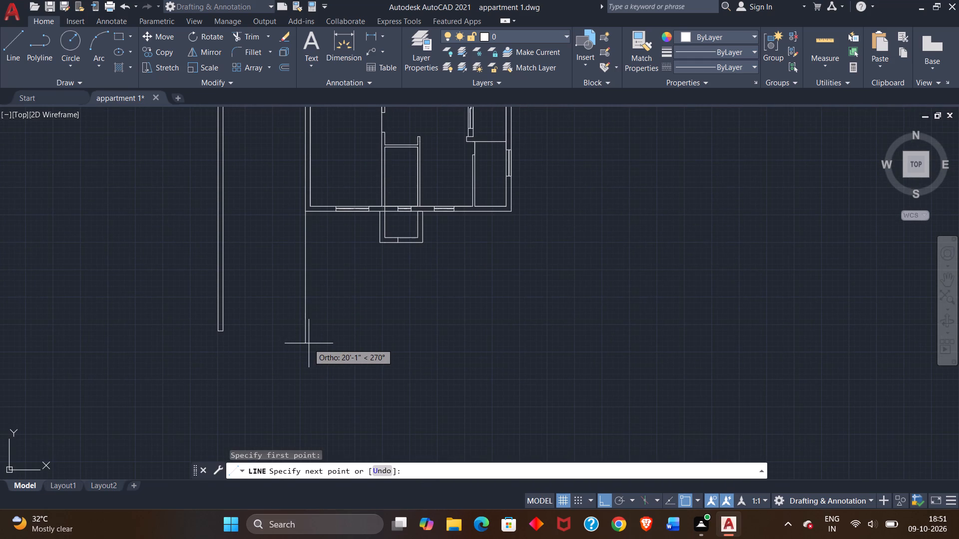
text(10')
key(Return)
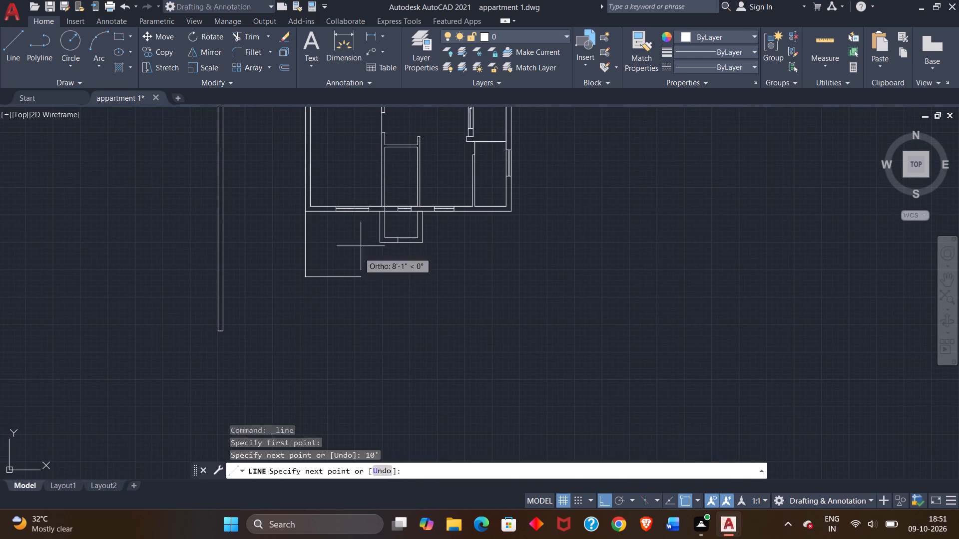
scroll(349, 281, up, 2)
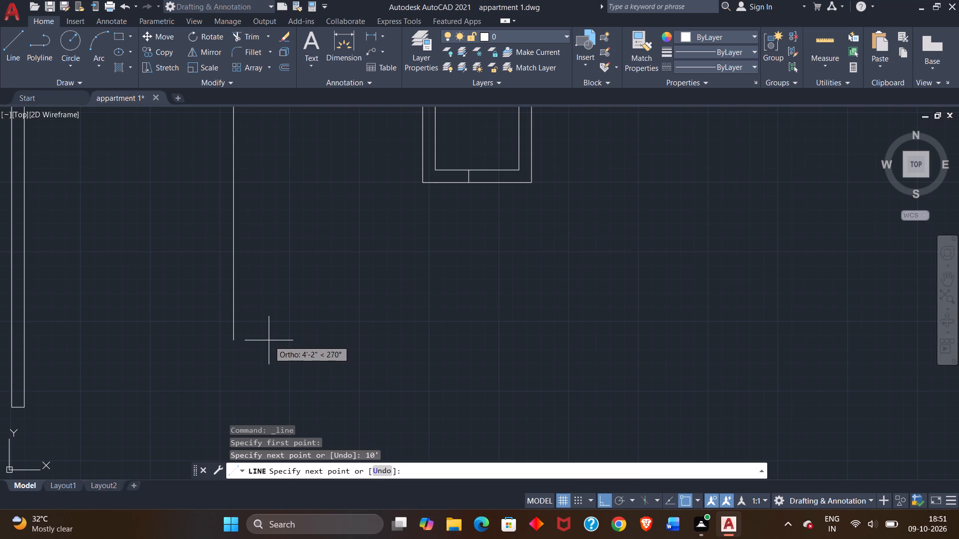
text(5')
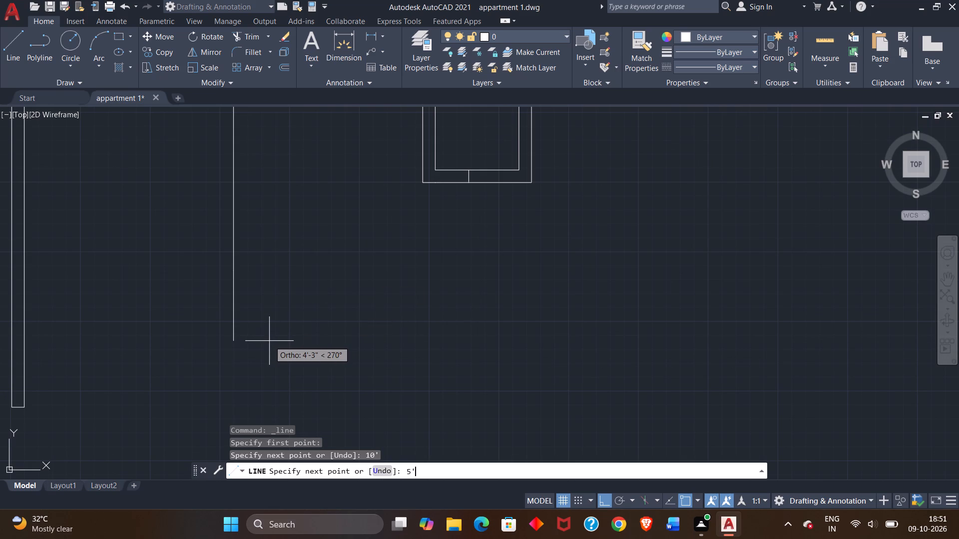
key(Return)
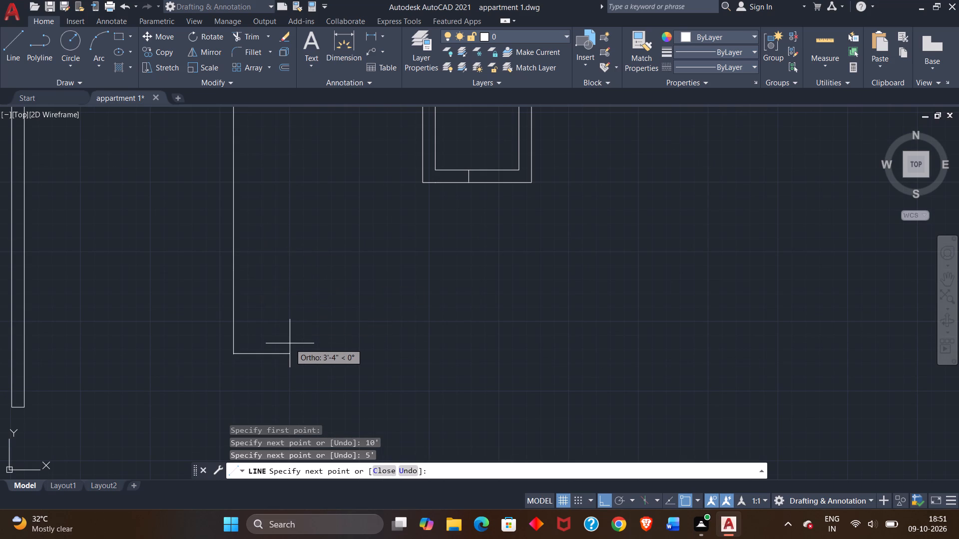
Continue the line 9" rightward from its lower end.
key(9)
key(shift+quotedbl)
key(Return)
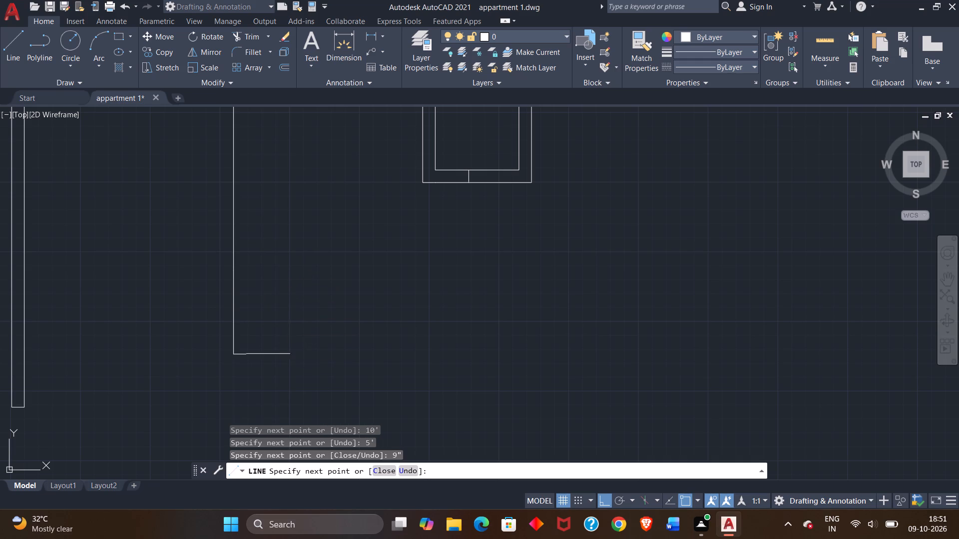
scroll(273, 185, down, 1)
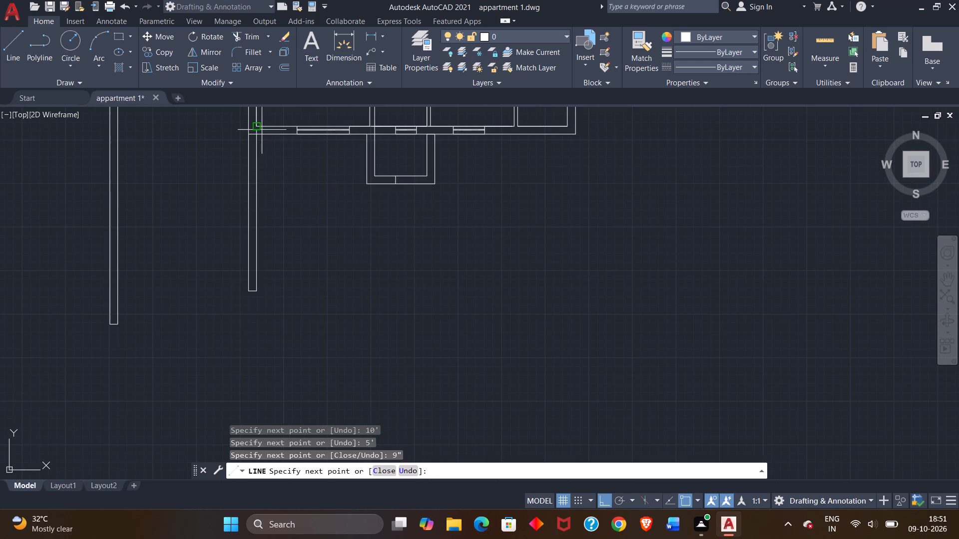
Continue the line straight up from the extension's lower end to the house's bottom-left inner corner, closing the 9" wall.
scroll(247, 133, up, 4)
scroll(263, 146, down, 2)
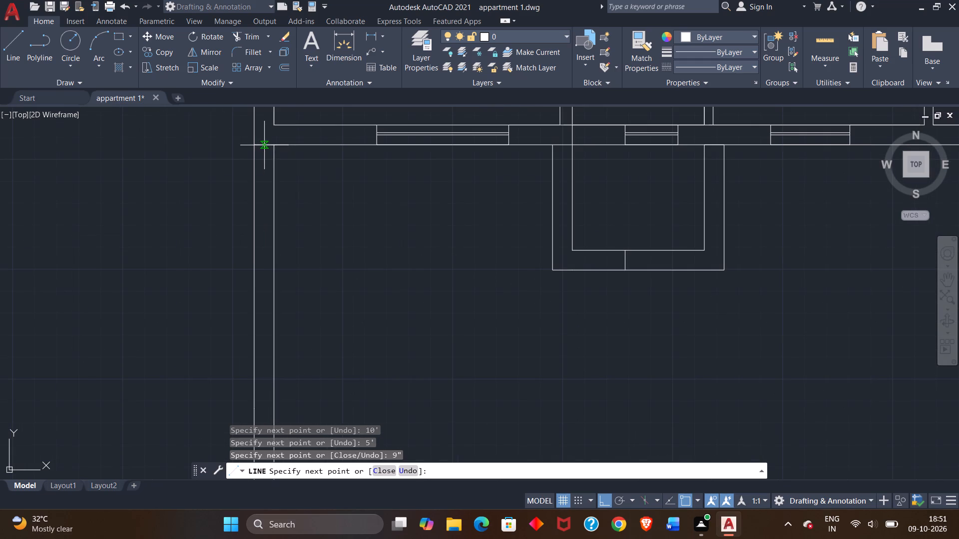
click(273, 123)
right_click(307, 186)
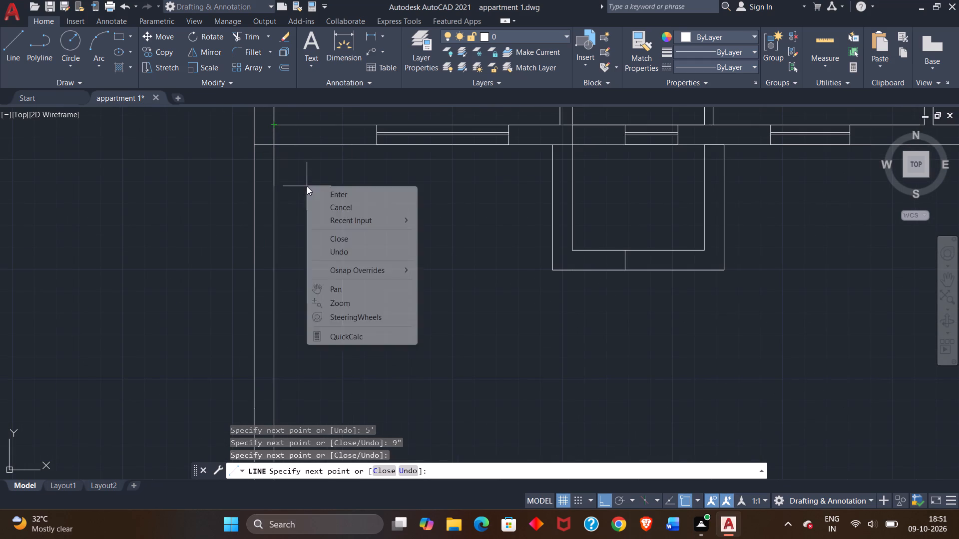
click(323, 194)
Trim the part of the new vertical line that crosses the thickness of the lower house's bottom wall.
click(246, 33)
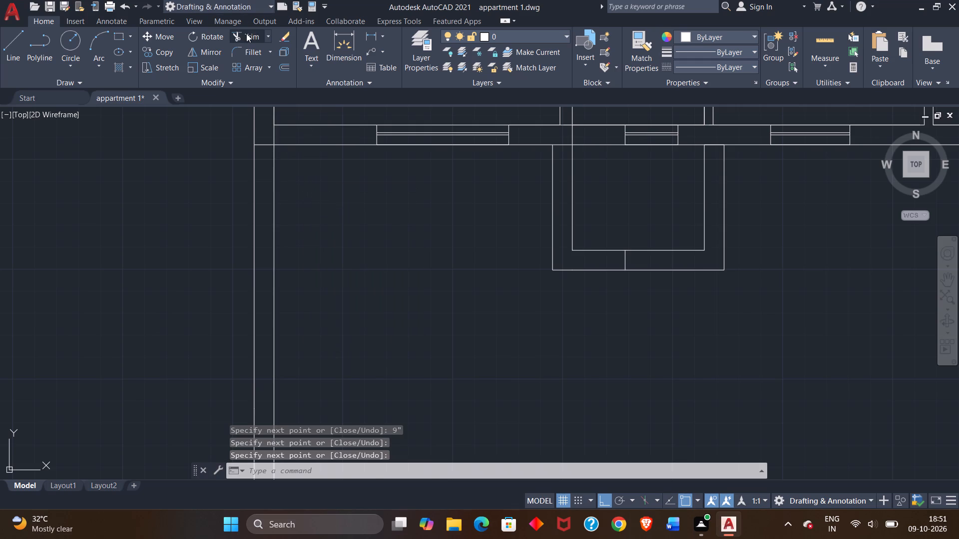
scroll(273, 138, up, 2)
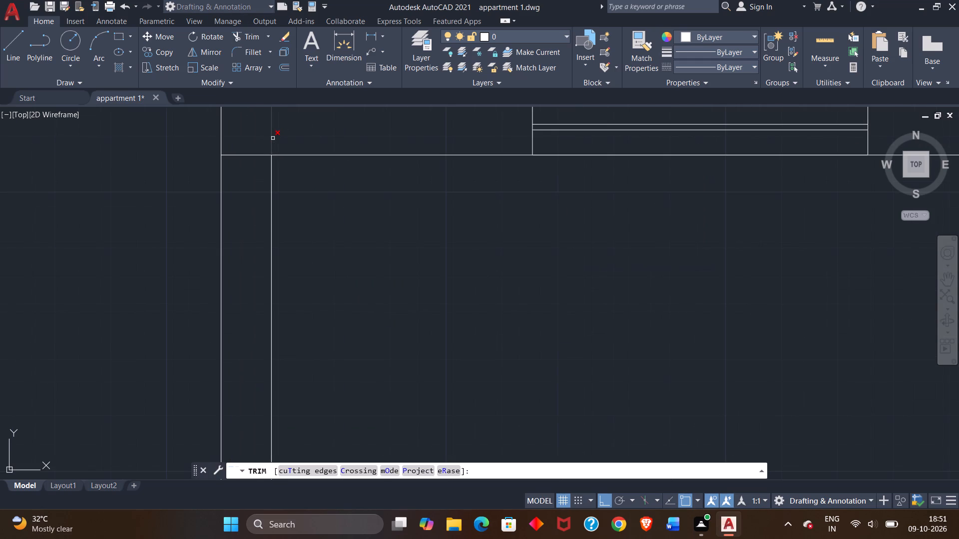
click(273, 138)
scroll(352, 240, down, 3)
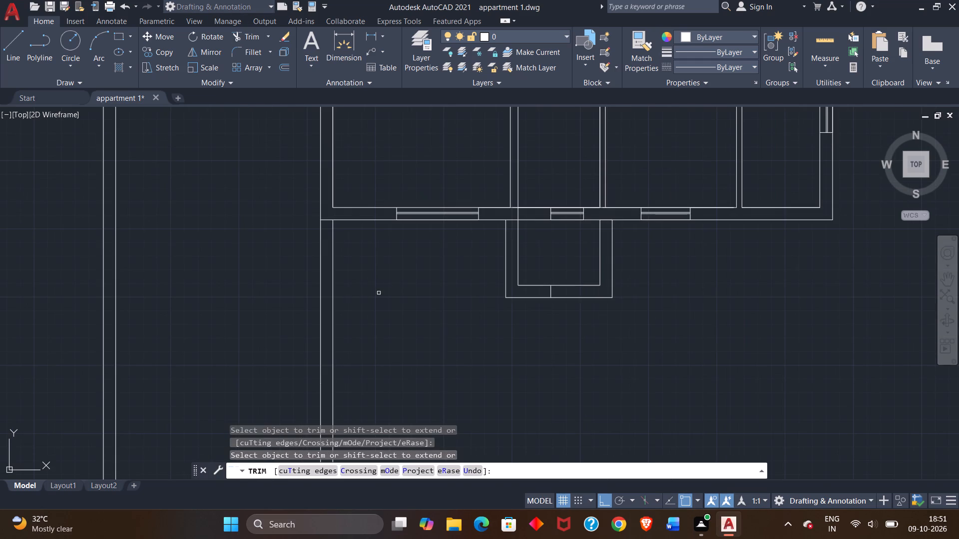
scroll(378, 297, down, 1)
middle_drag(388, 329, 355, 236)
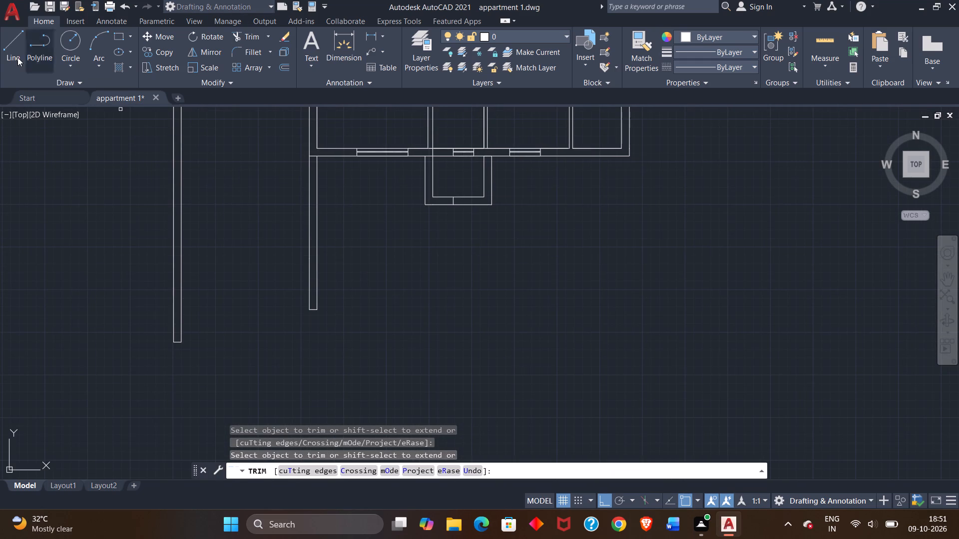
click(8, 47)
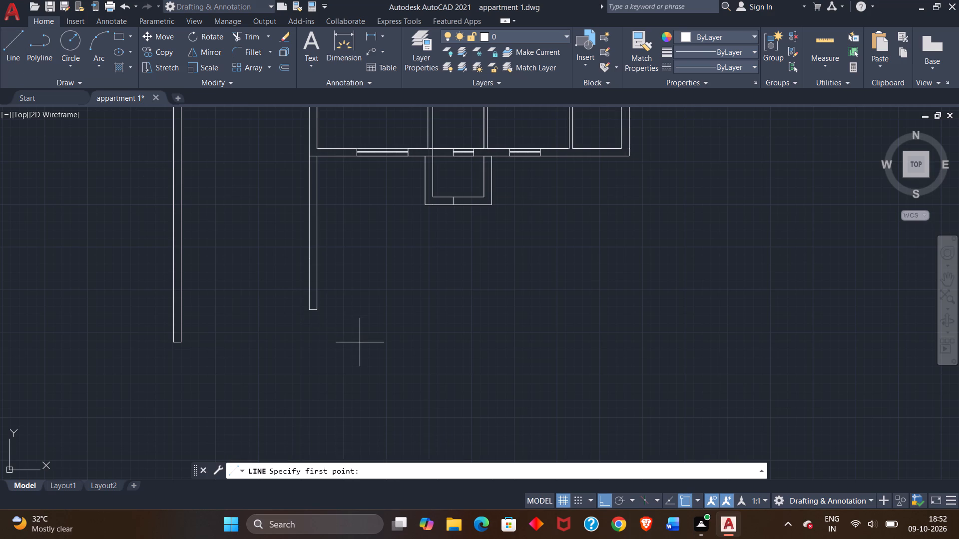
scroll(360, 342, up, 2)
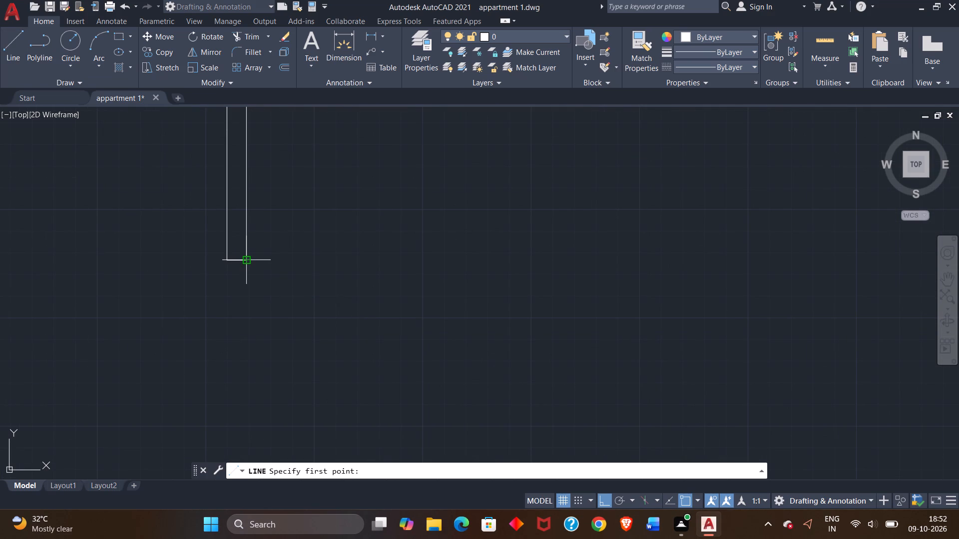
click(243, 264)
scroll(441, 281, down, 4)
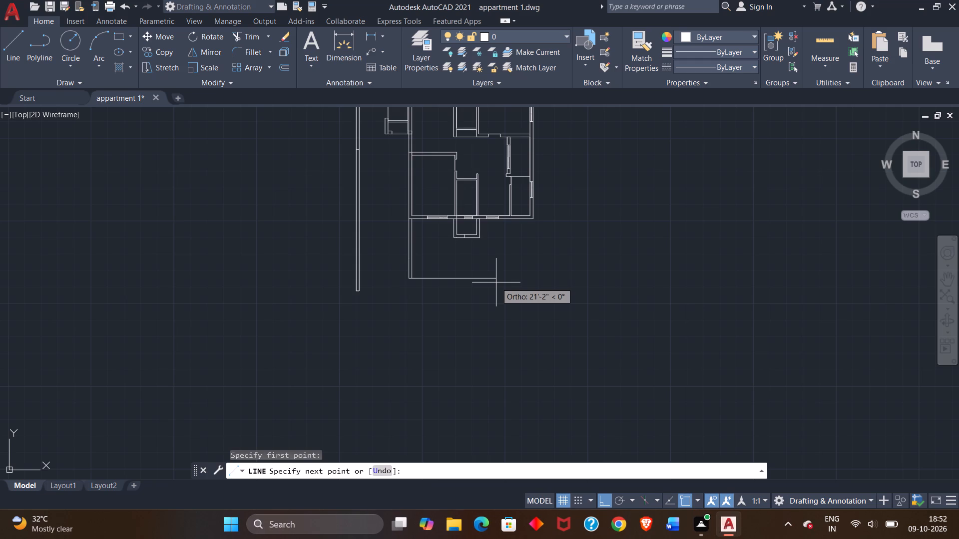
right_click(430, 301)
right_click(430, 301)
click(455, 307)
Draw a short line across the lower house's top wall, continuing the outer face of the main left wall up to the top outer face.
middle_drag(443, 269, 437, 269)
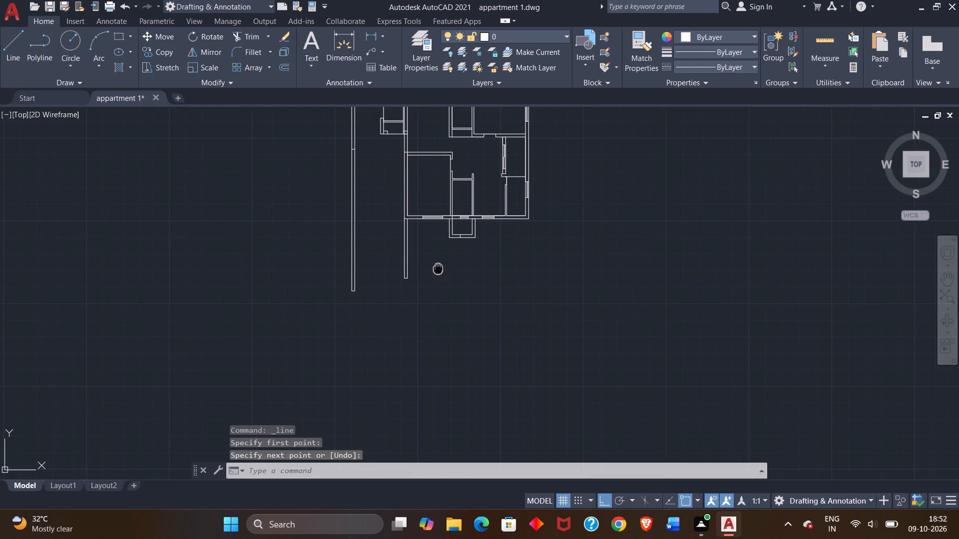
middle_drag(437, 269, 386, 386)
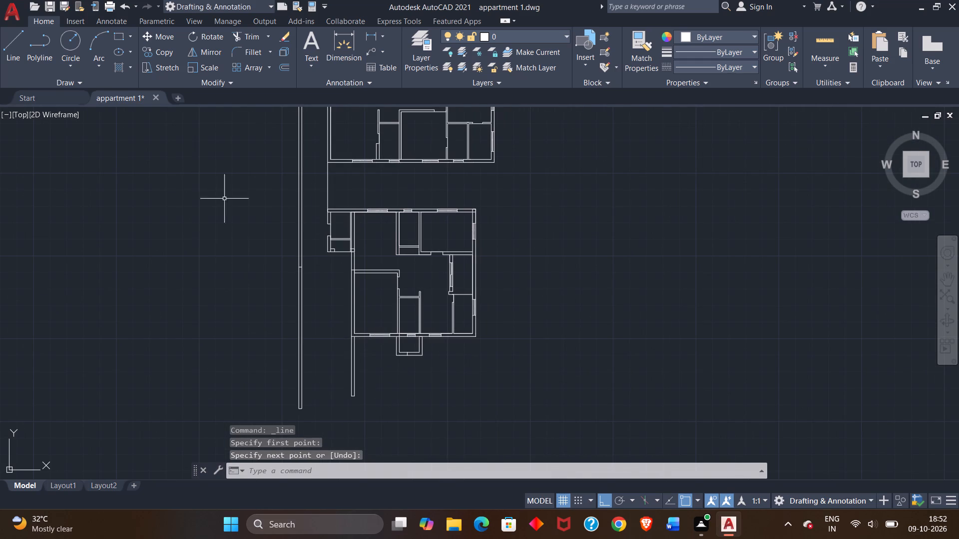
scroll(351, 348, up, 2)
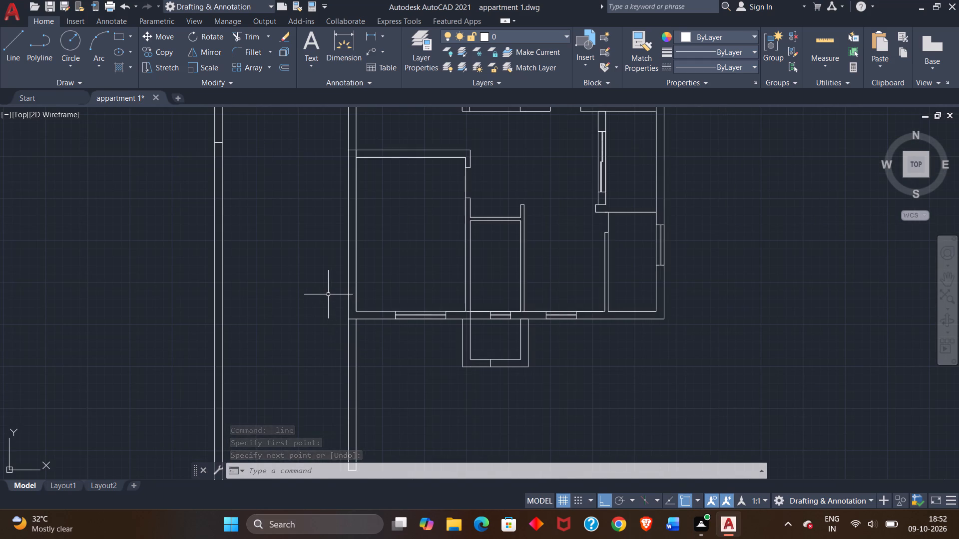
scroll(328, 294, down, 3)
middle_drag(320, 266, 321, 301)
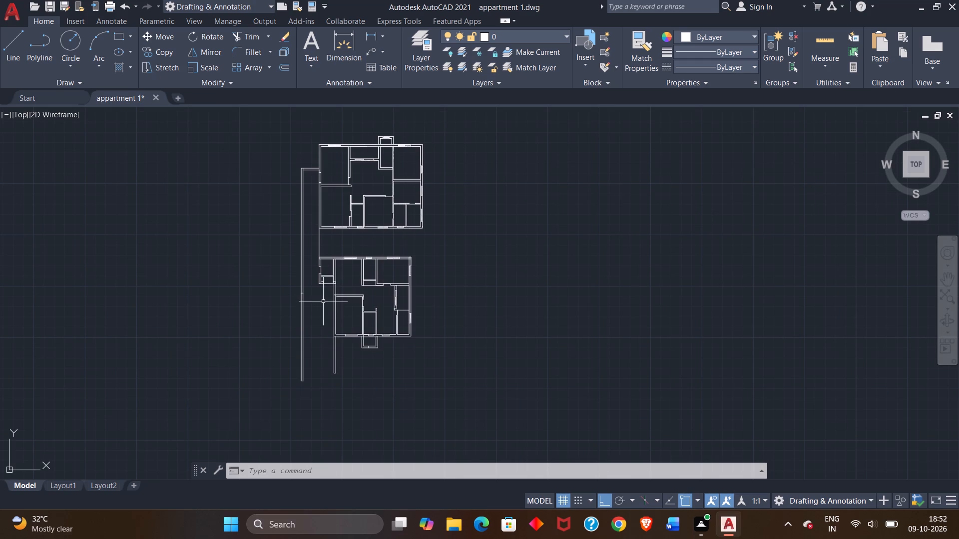
scroll(330, 299, up, 3)
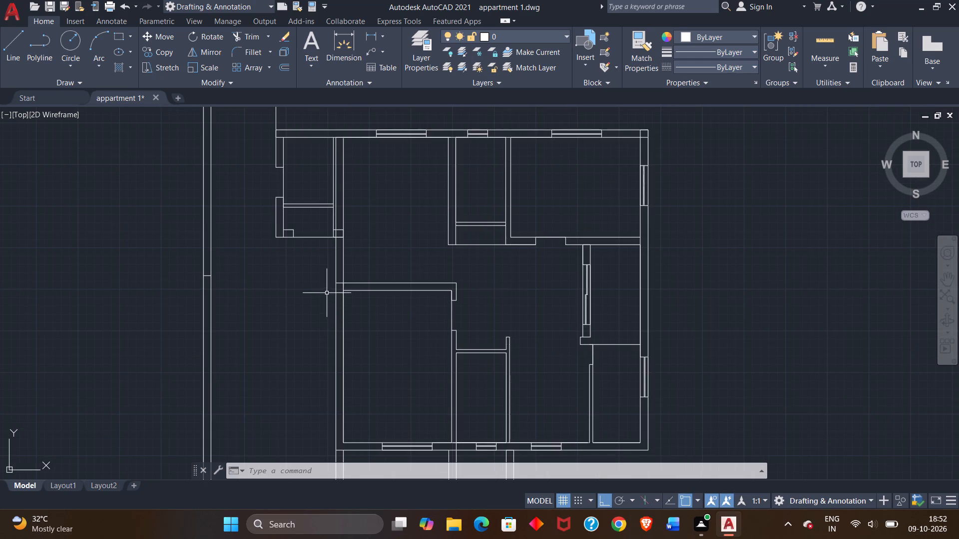
middle_drag(327, 293, 322, 349)
scroll(340, 228, up, 3)
scroll(334, 229, down, 2)
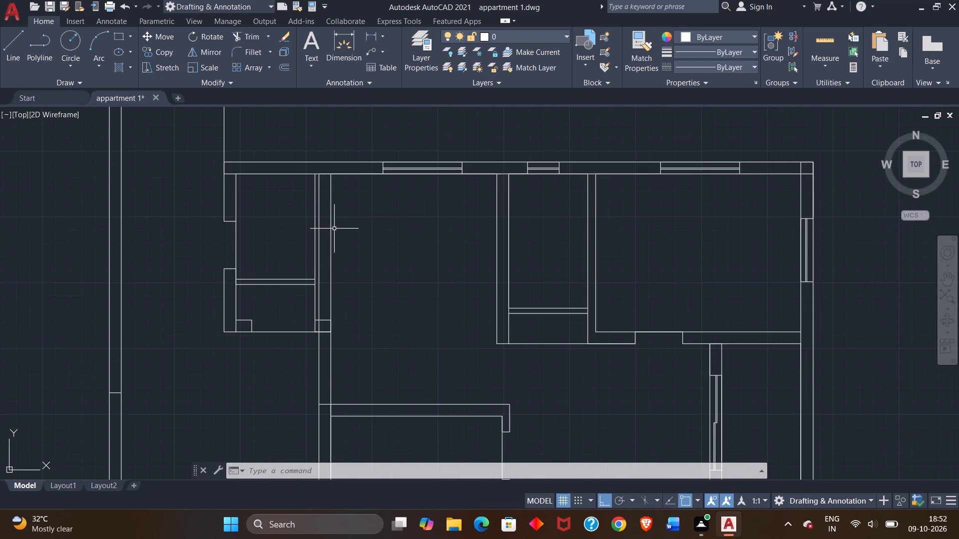
middle_drag(357, 214, 354, 259)
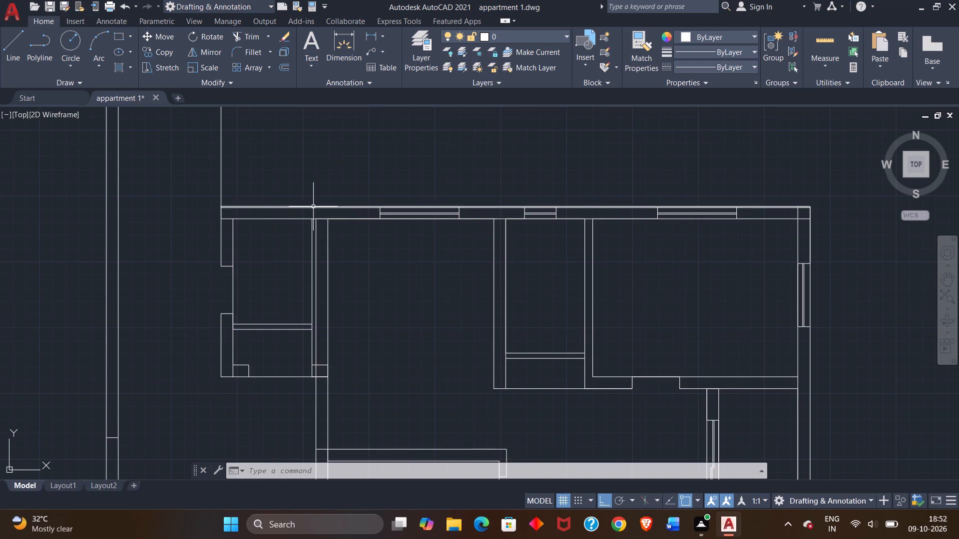
click(6, 53)
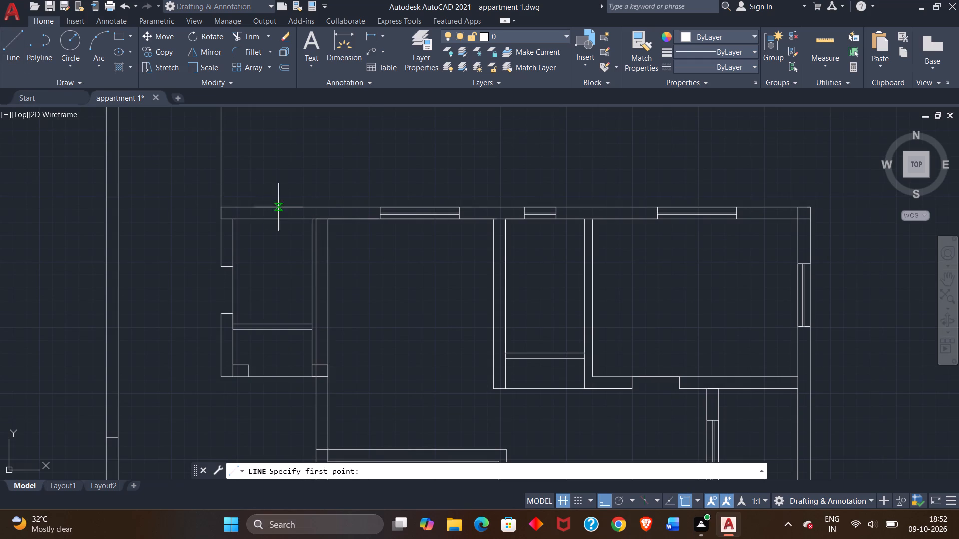
scroll(296, 210, up, 3)
scroll(349, 237, up, 1)
click(375, 249)
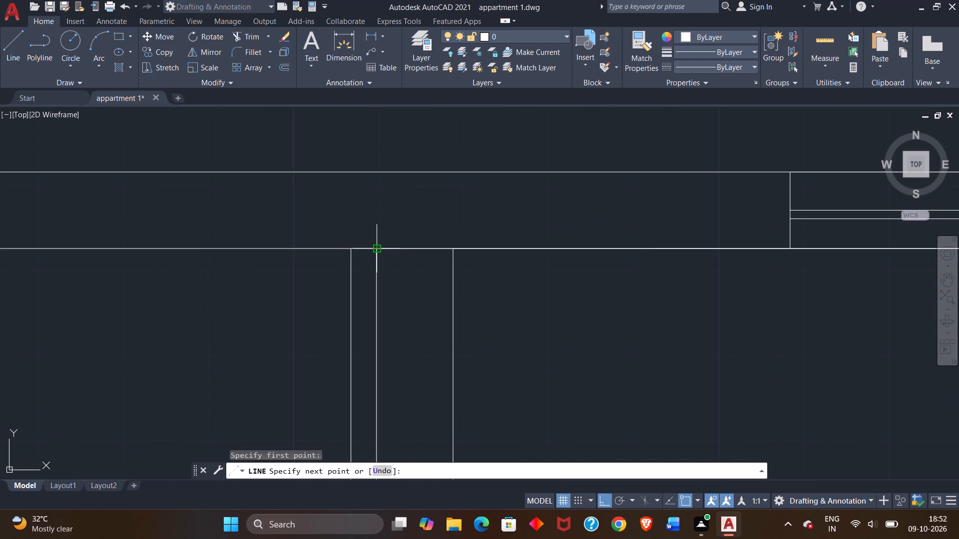
click(376, 169)
right_click(379, 150)
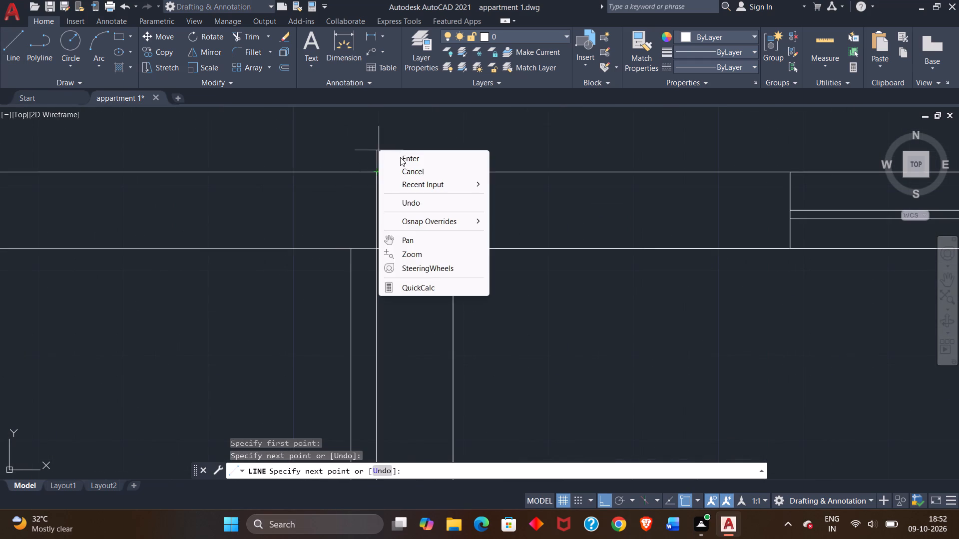
click(401, 159)
Select the lower house without the outer side of its left projection, and start copying it from a base point on its top wall.
scroll(394, 204, down, 2)
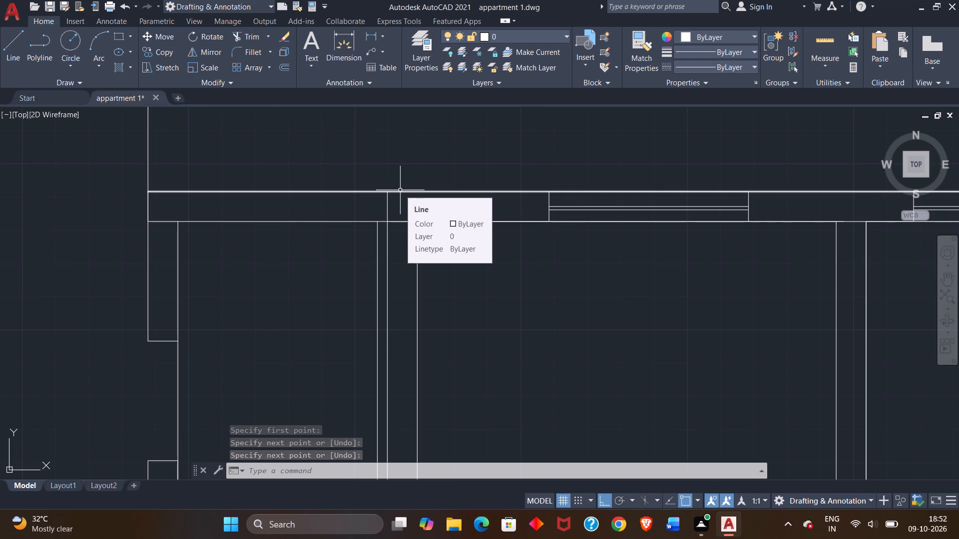
scroll(400, 190, down, 4)
drag(401, 163, 639, 371)
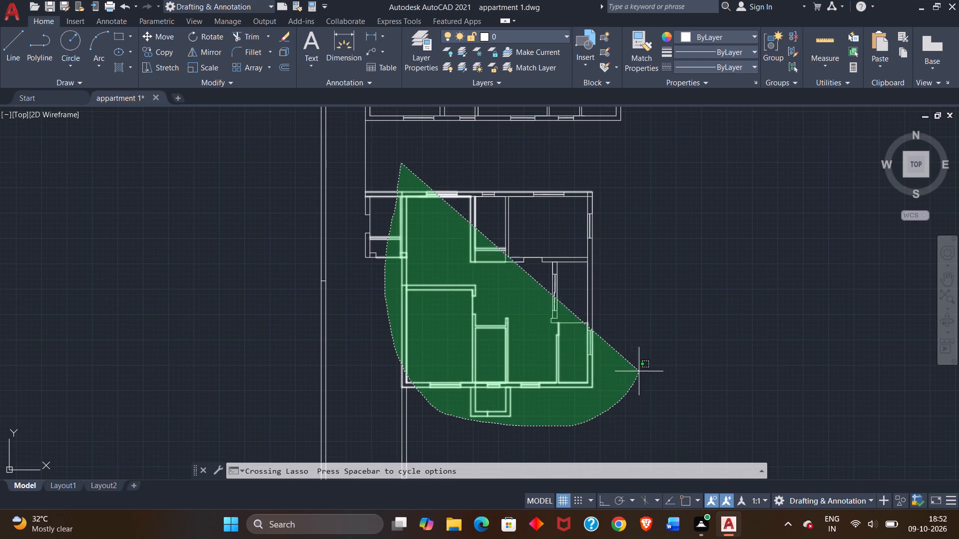
drag(639, 371, 666, 205)
click(666, 205)
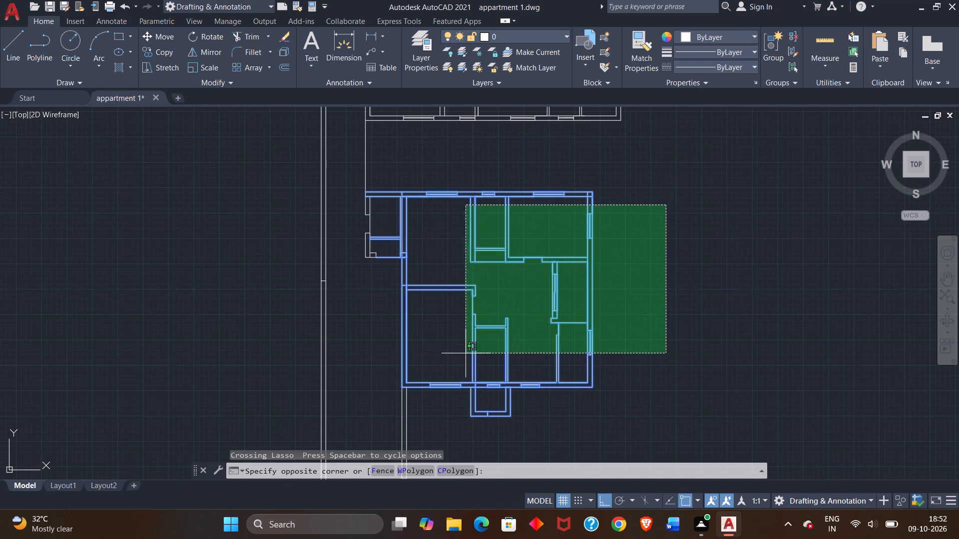
click(630, 259)
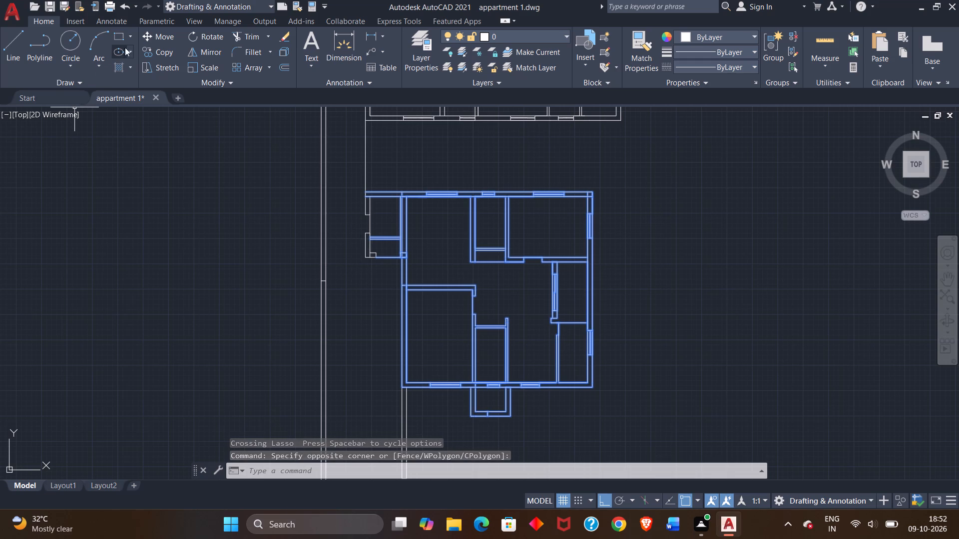
click(170, 51)
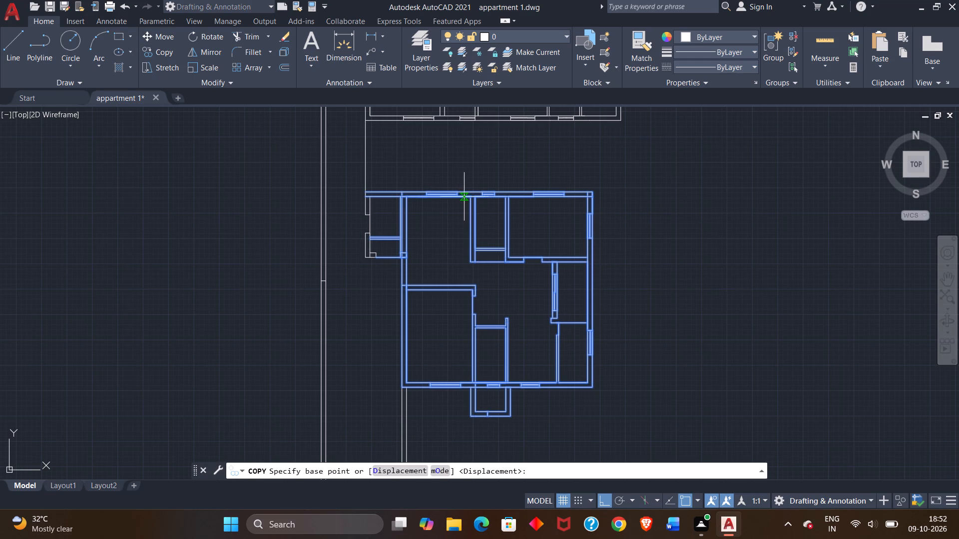
drag(464, 194, 475, 254)
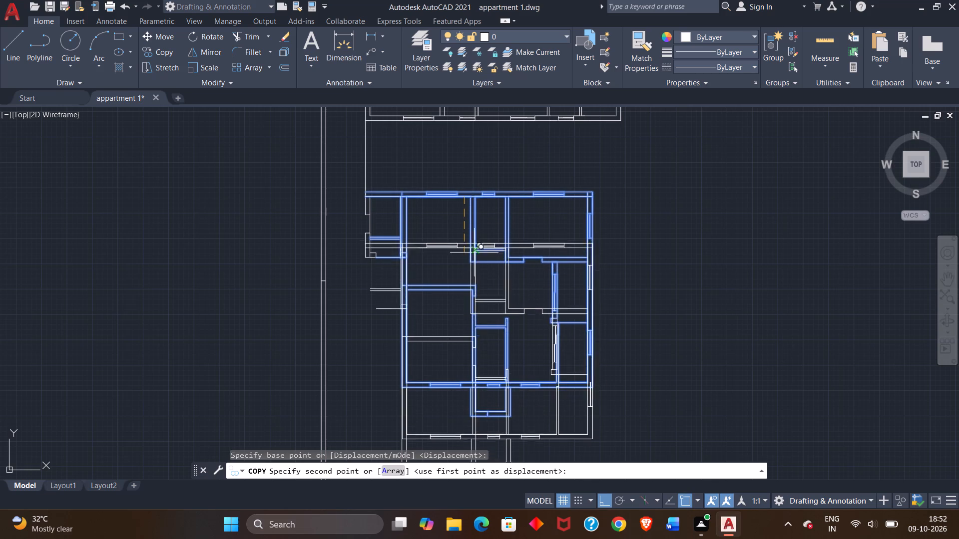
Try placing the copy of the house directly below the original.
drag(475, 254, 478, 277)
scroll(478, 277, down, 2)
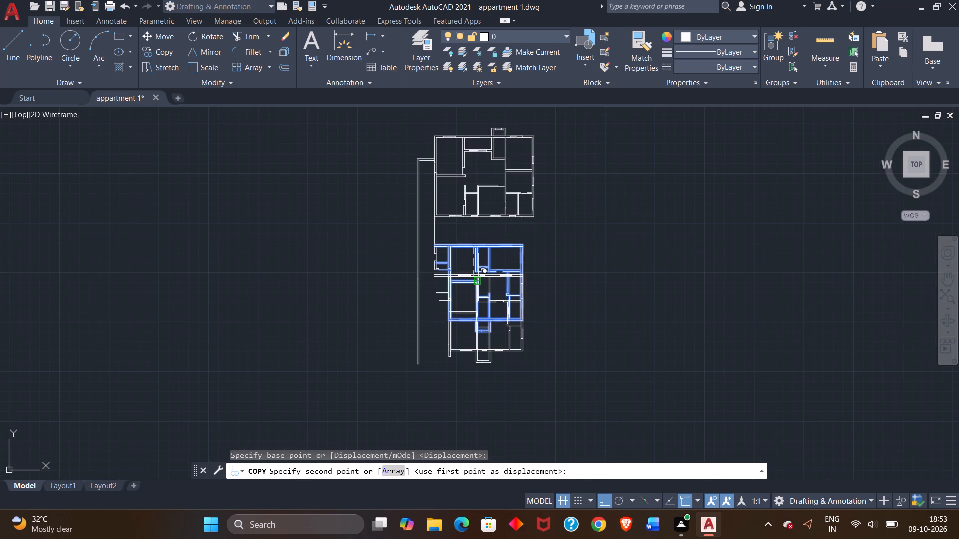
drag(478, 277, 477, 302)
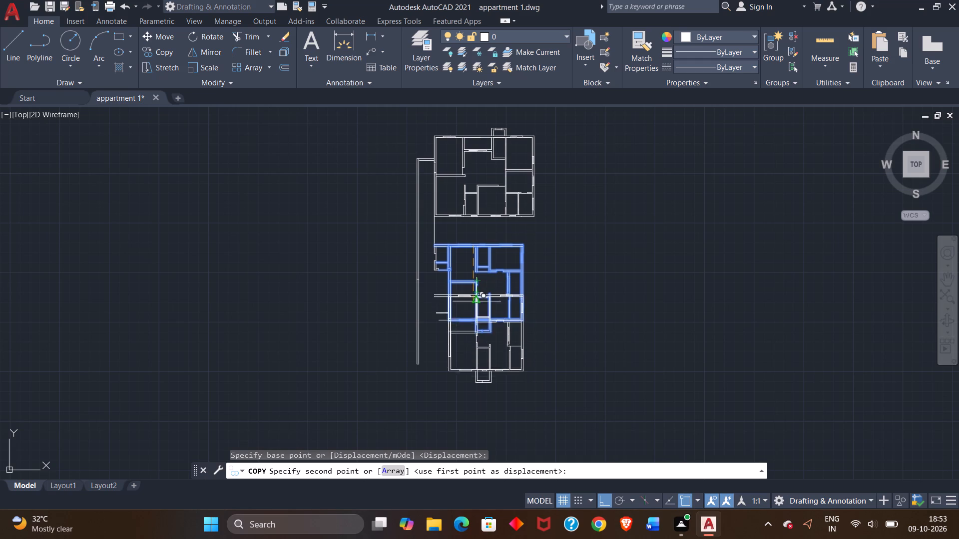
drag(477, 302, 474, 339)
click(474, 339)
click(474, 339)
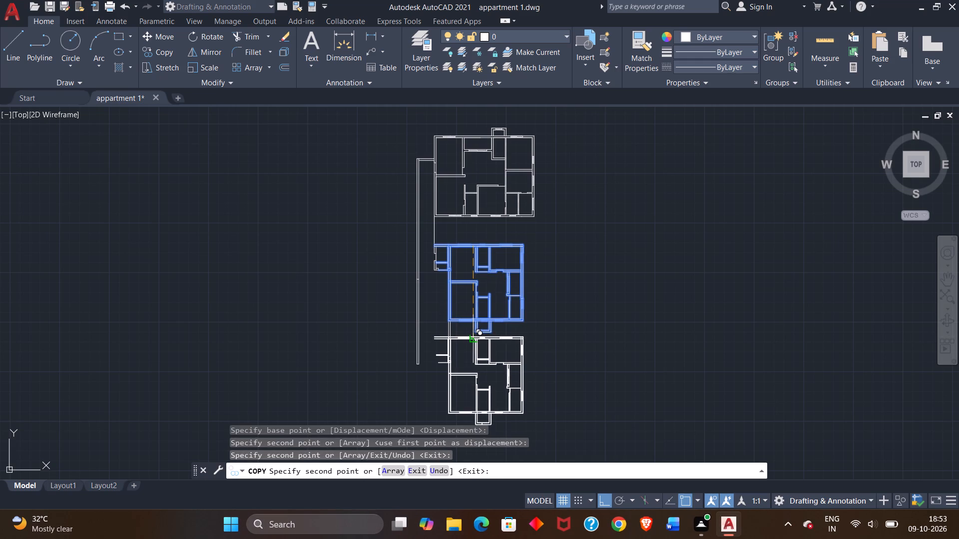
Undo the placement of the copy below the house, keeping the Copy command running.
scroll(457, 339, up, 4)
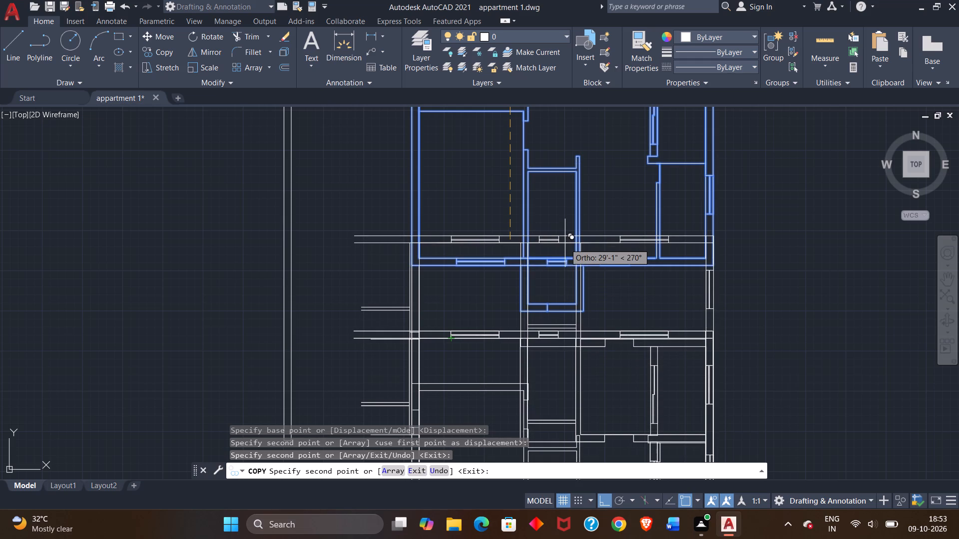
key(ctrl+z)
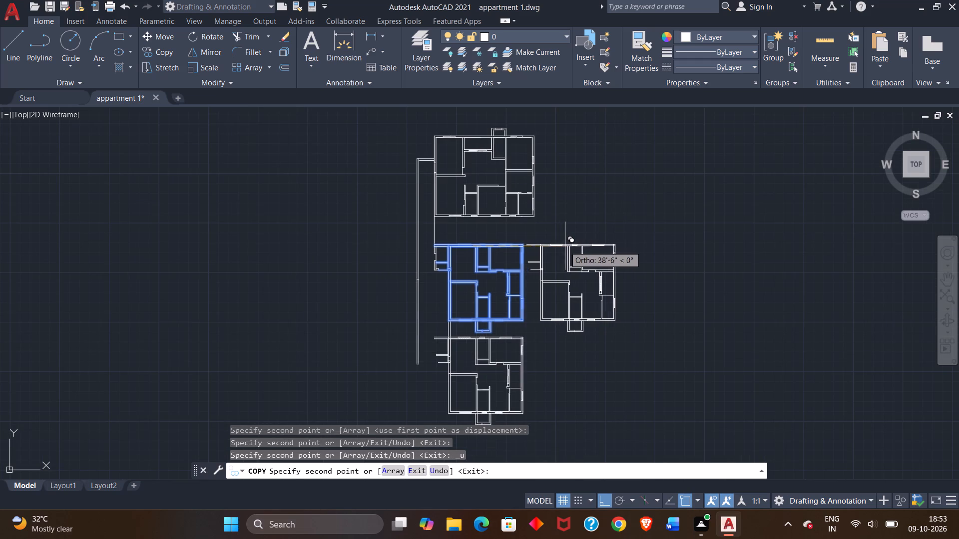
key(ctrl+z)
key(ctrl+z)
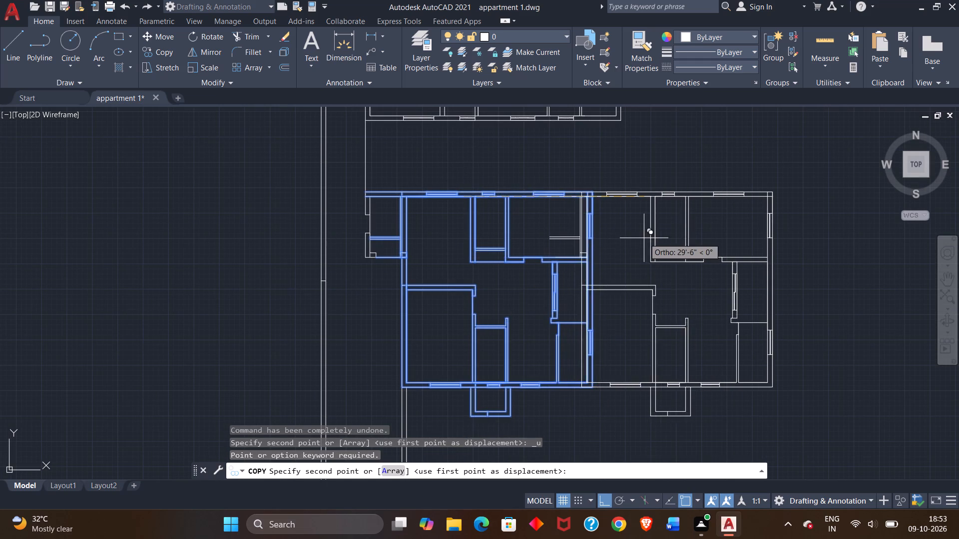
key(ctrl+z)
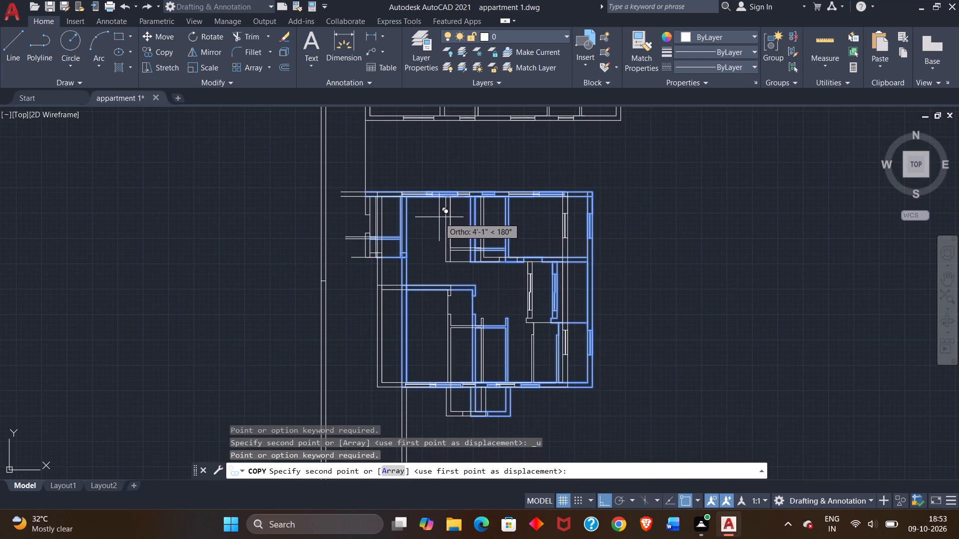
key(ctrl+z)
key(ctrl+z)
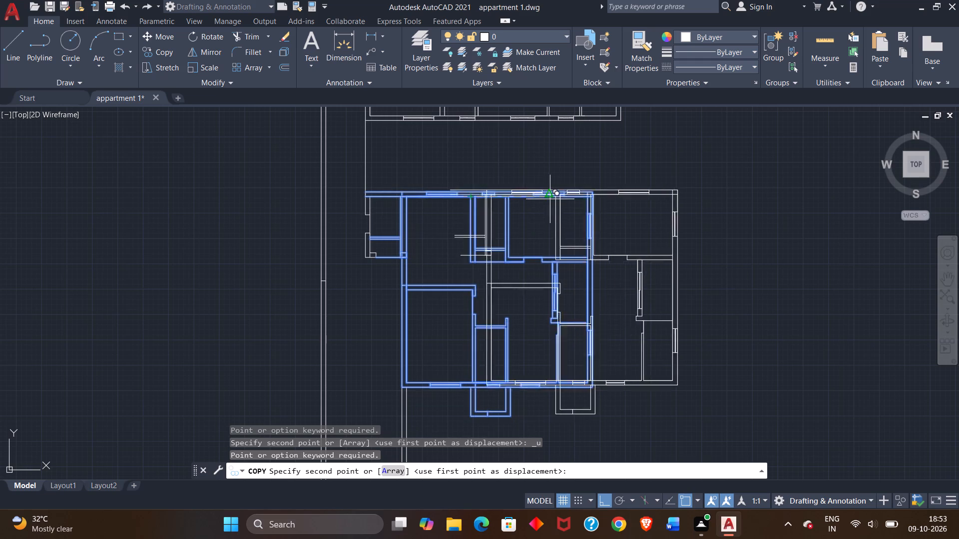
Place the copy of the lower house to the right of the original, level with it, leaving a clear gap between them.
click(816, 167)
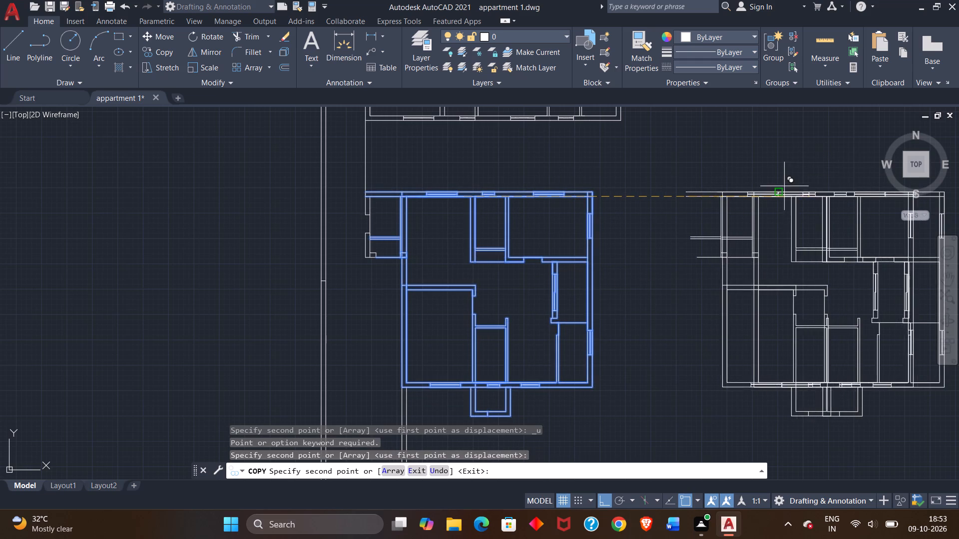
right_click(781, 183)
double_click(794, 191)
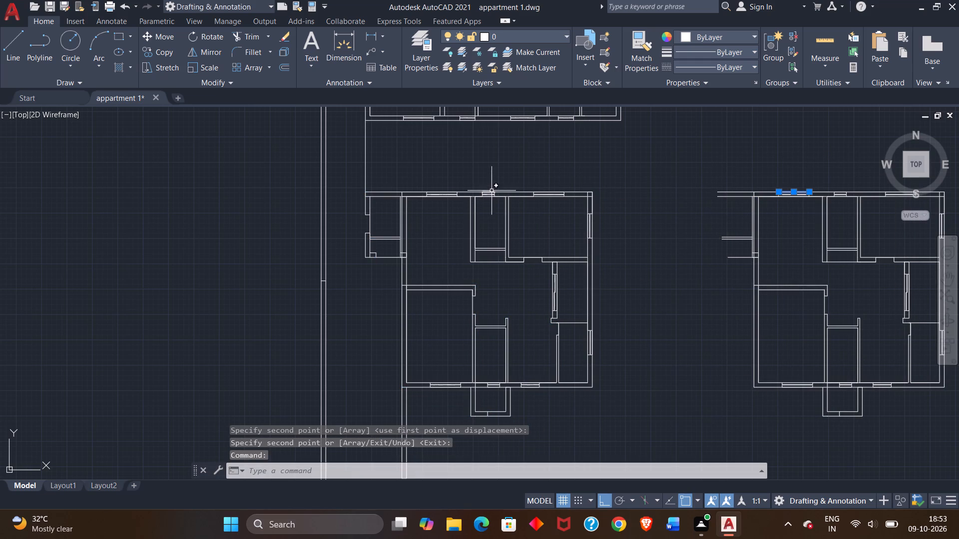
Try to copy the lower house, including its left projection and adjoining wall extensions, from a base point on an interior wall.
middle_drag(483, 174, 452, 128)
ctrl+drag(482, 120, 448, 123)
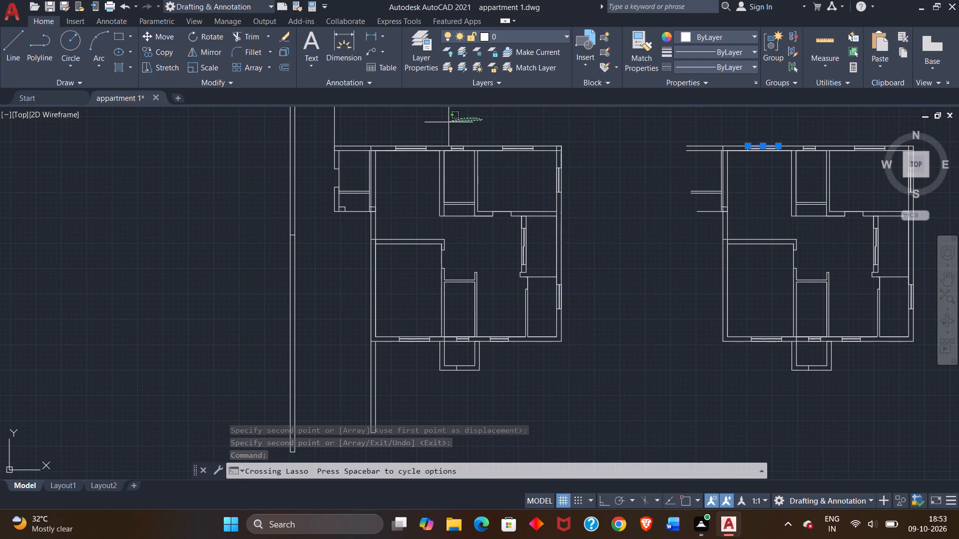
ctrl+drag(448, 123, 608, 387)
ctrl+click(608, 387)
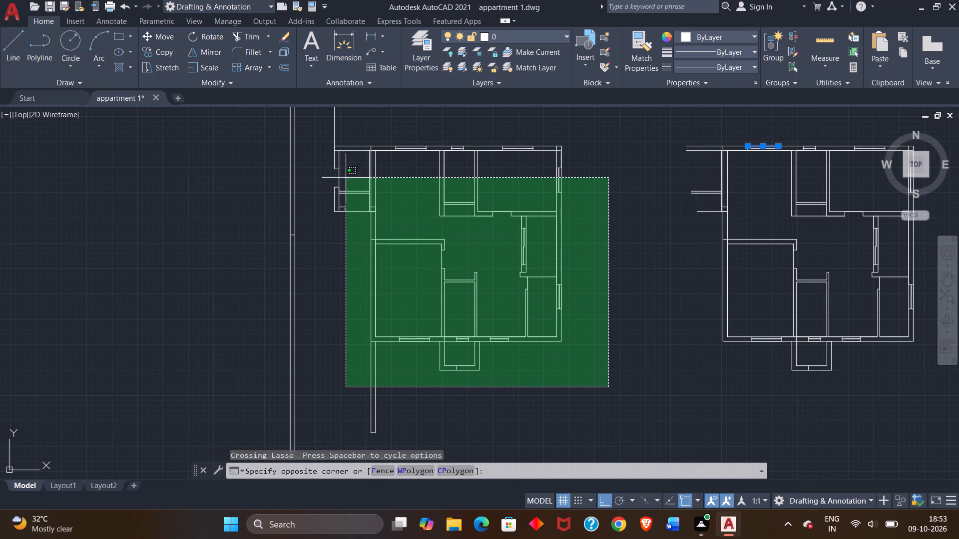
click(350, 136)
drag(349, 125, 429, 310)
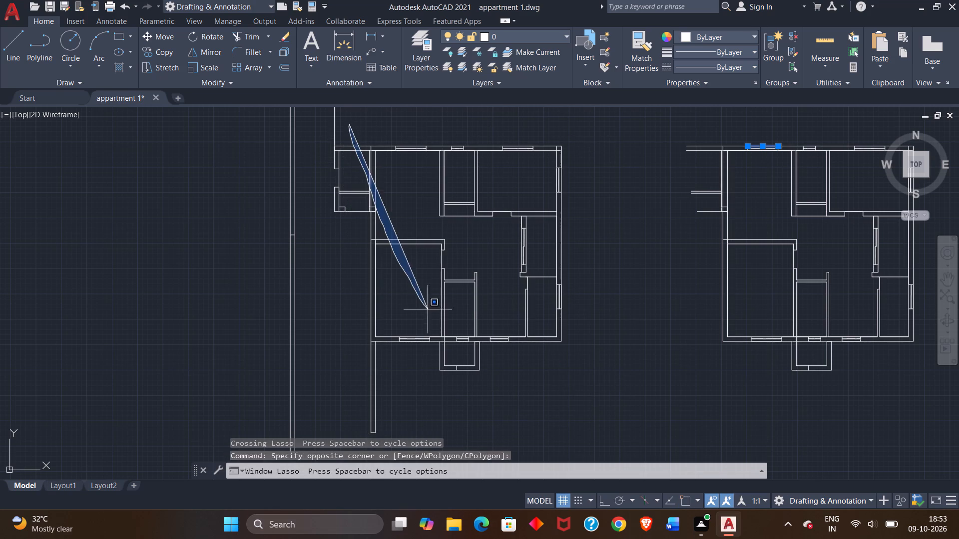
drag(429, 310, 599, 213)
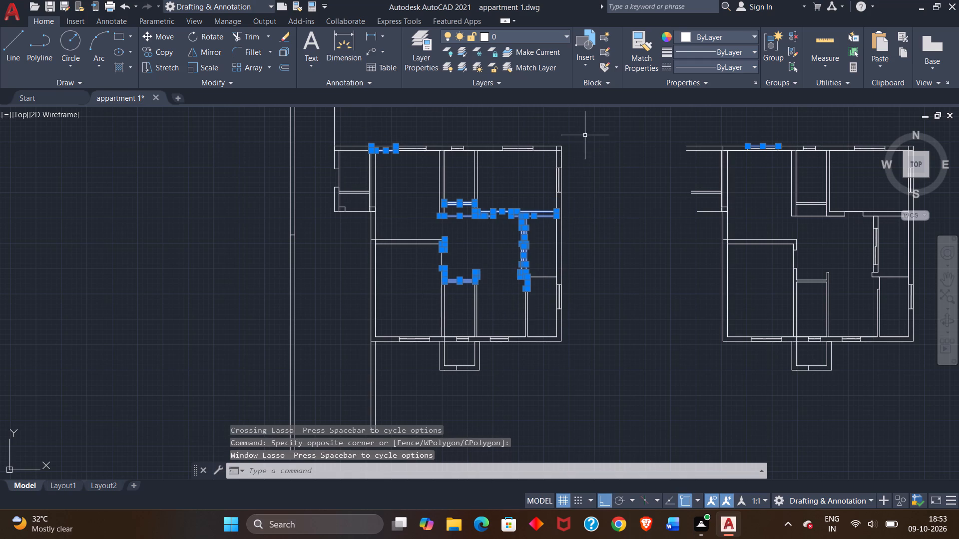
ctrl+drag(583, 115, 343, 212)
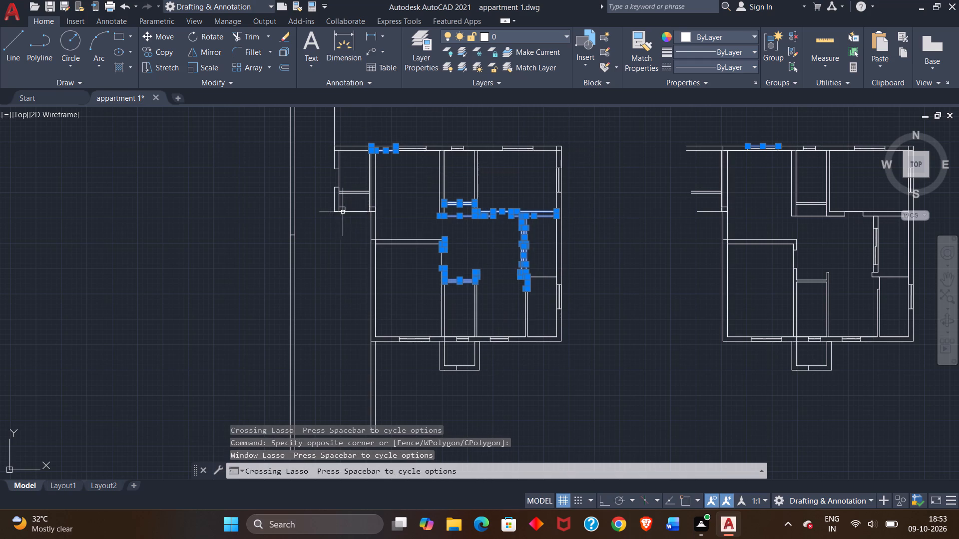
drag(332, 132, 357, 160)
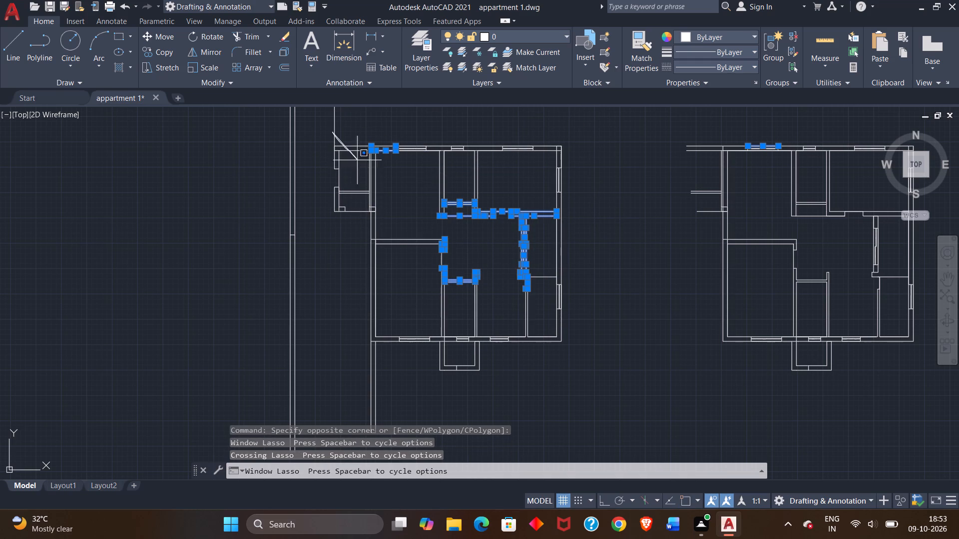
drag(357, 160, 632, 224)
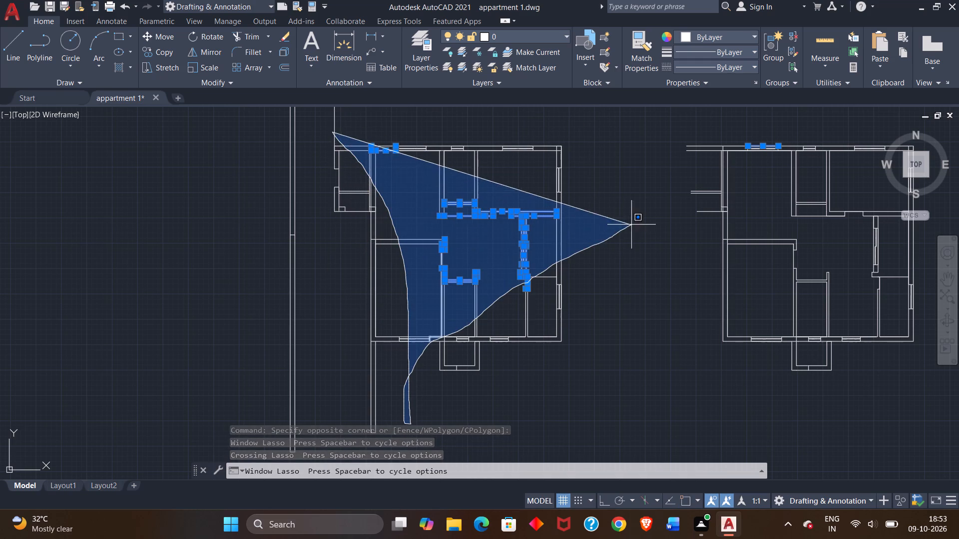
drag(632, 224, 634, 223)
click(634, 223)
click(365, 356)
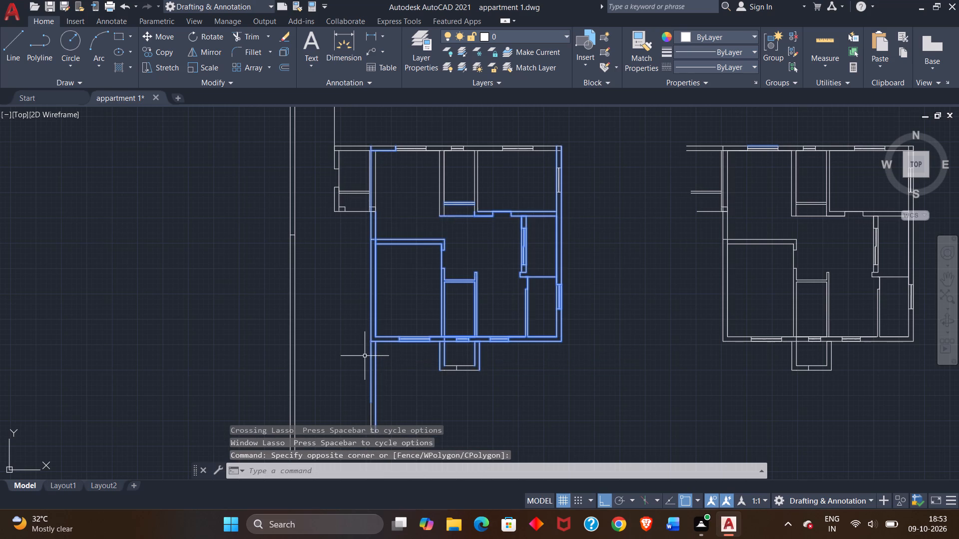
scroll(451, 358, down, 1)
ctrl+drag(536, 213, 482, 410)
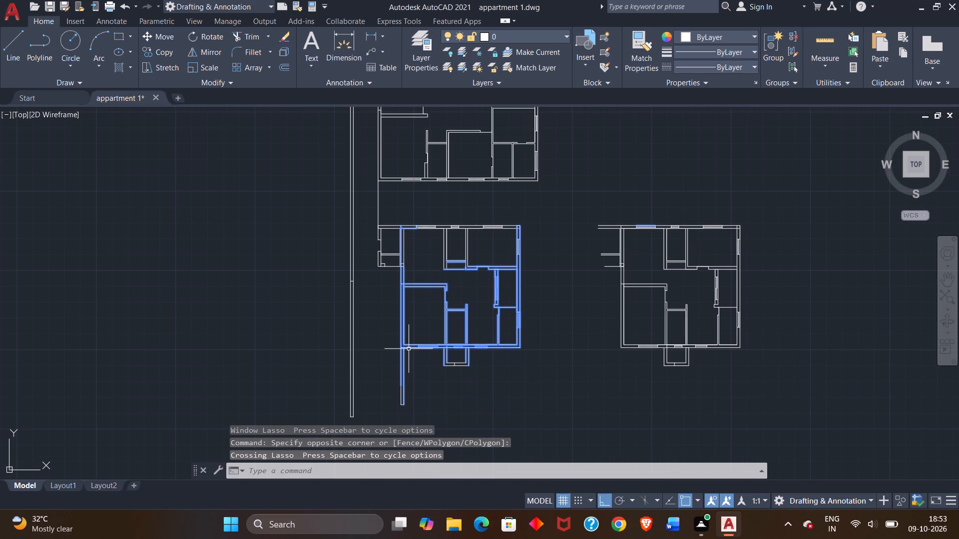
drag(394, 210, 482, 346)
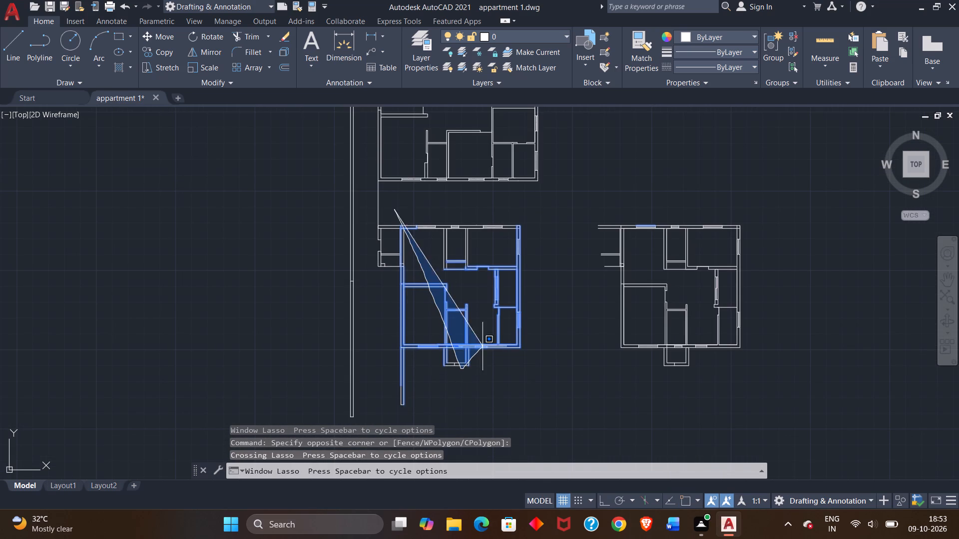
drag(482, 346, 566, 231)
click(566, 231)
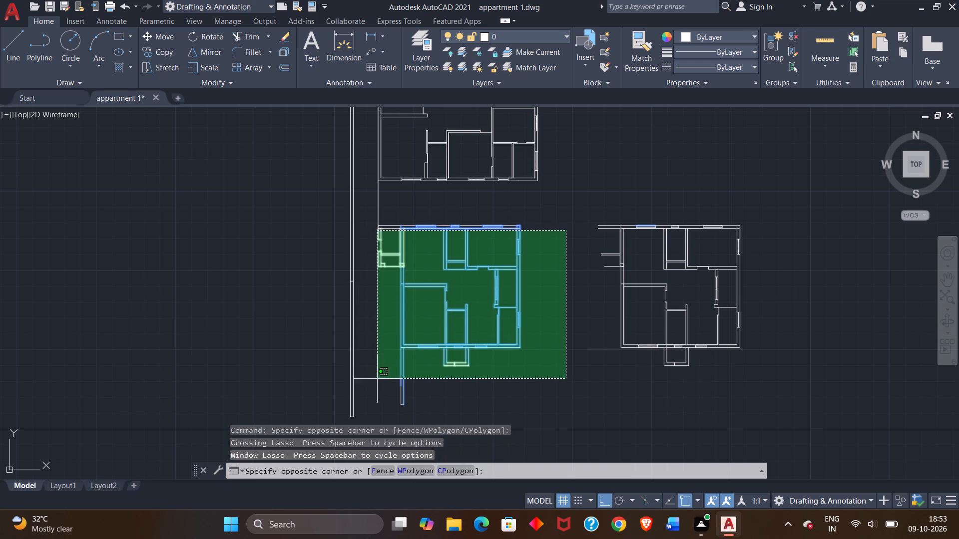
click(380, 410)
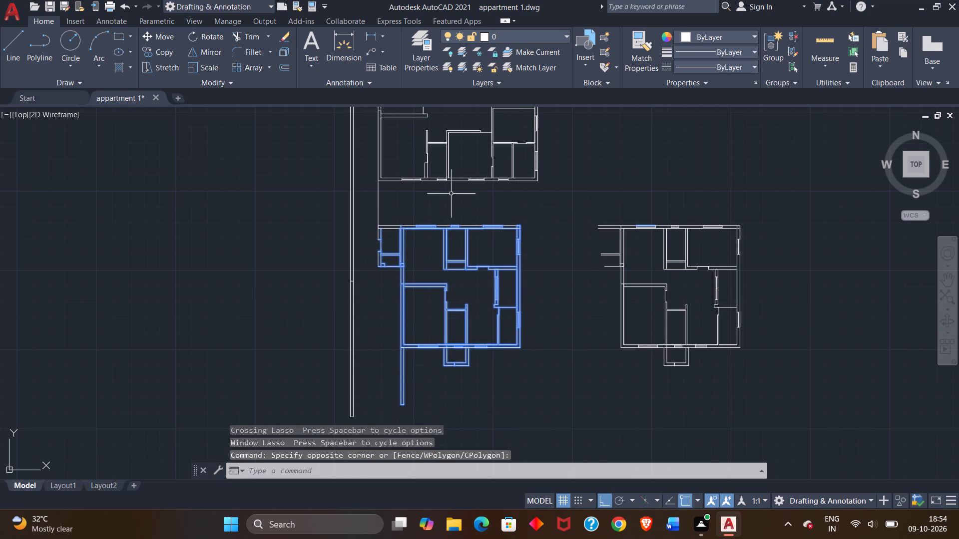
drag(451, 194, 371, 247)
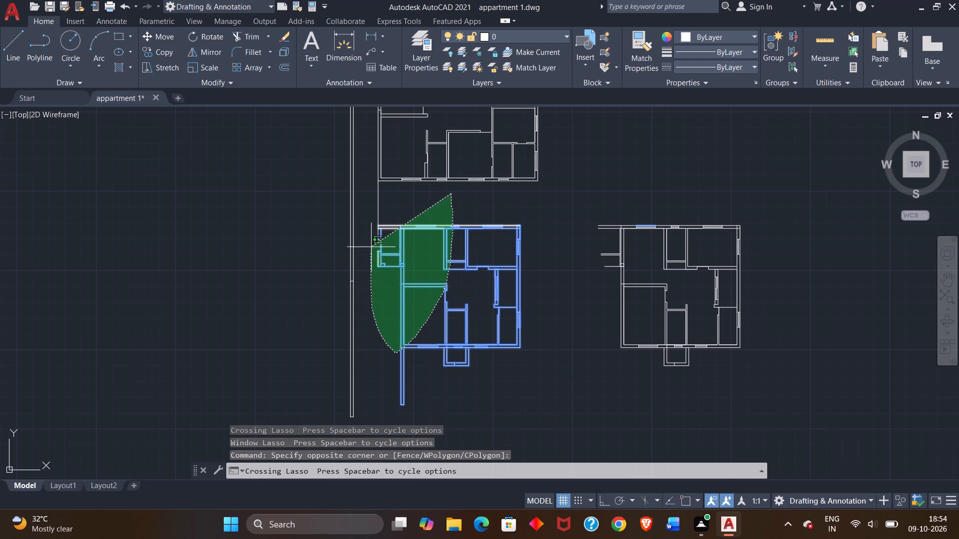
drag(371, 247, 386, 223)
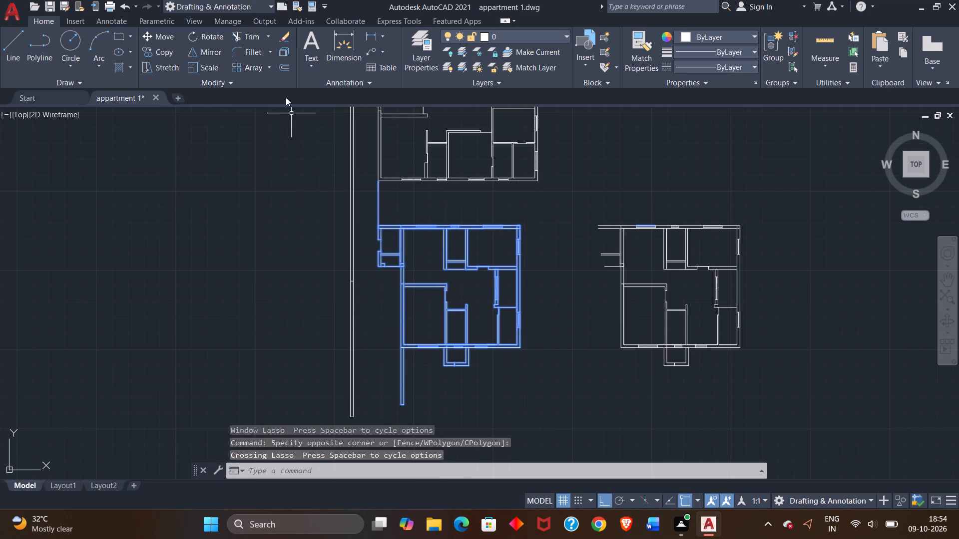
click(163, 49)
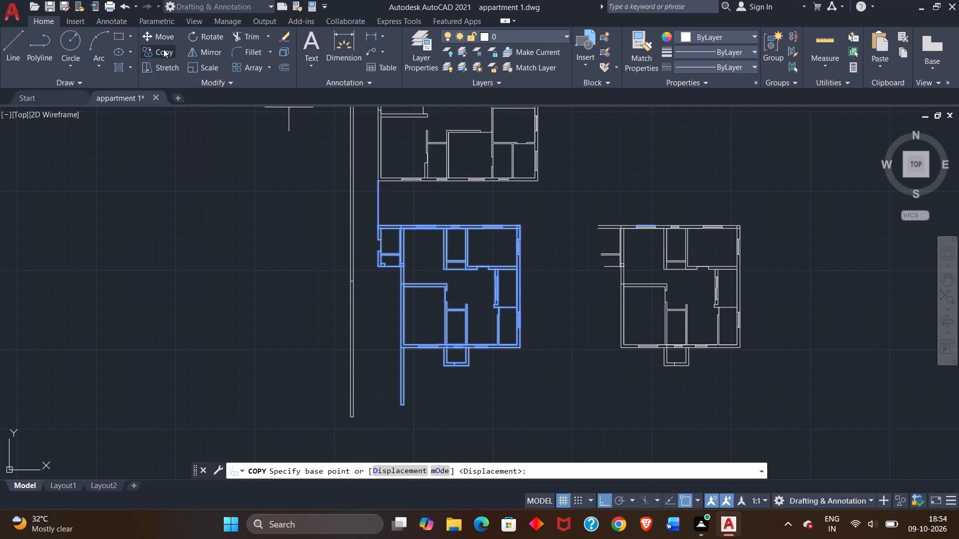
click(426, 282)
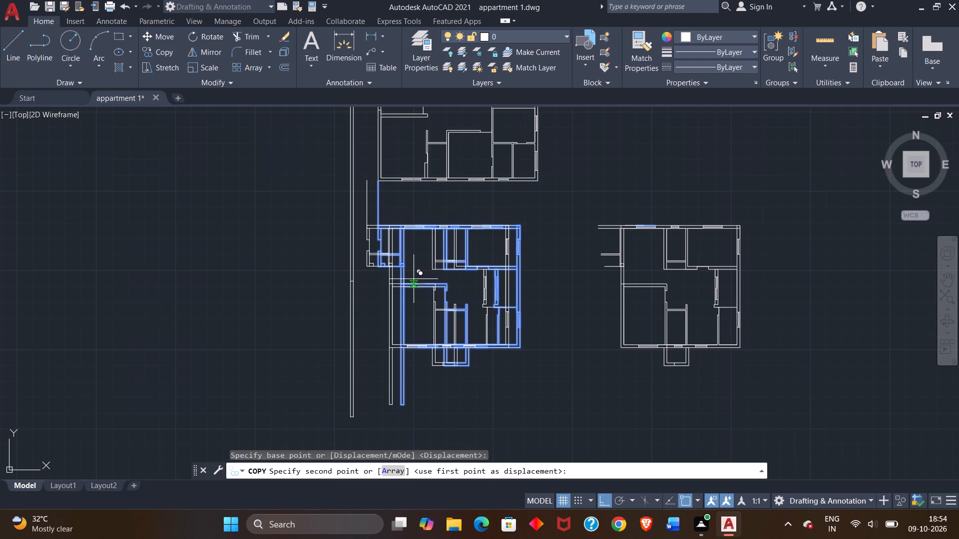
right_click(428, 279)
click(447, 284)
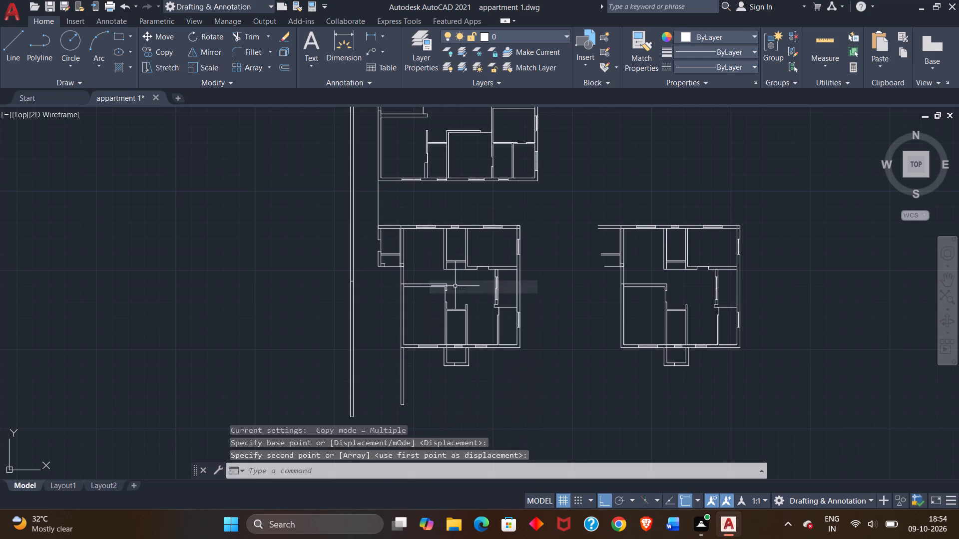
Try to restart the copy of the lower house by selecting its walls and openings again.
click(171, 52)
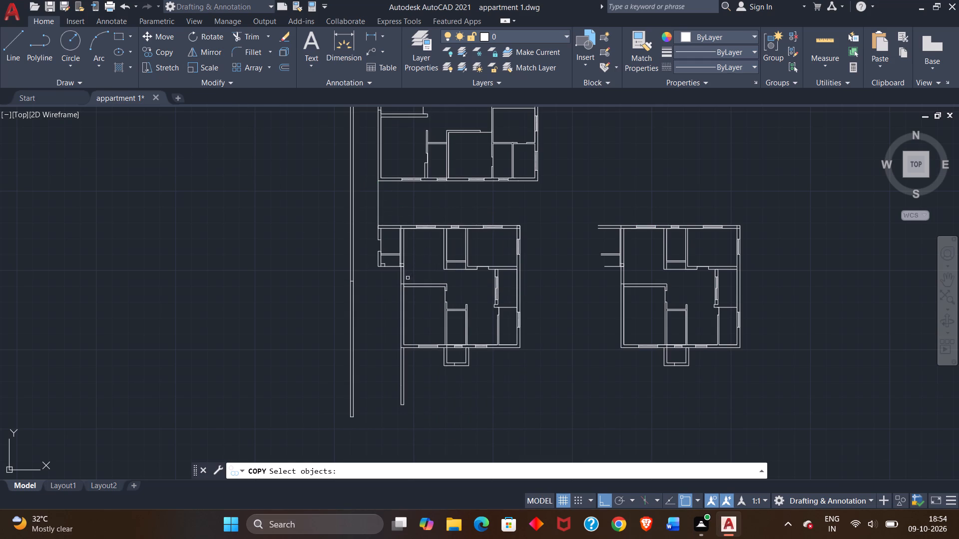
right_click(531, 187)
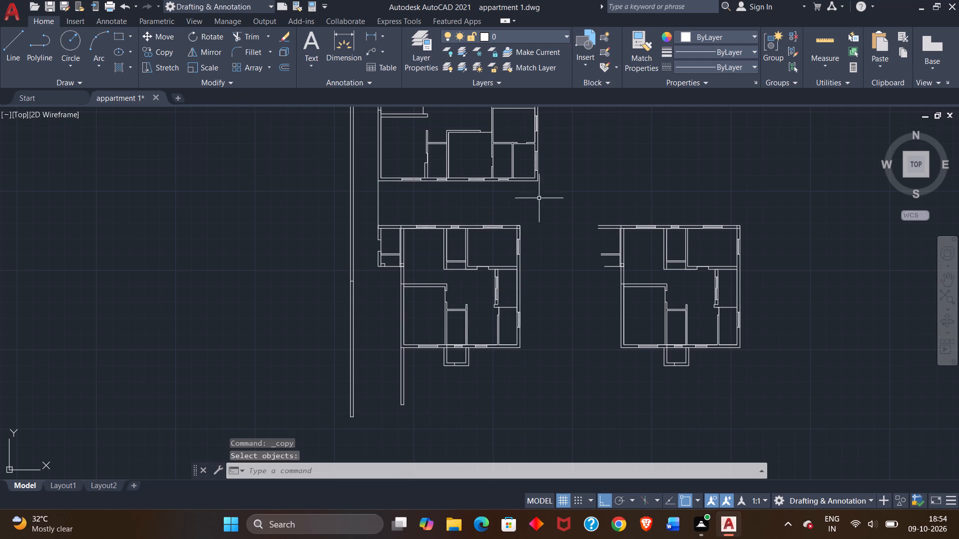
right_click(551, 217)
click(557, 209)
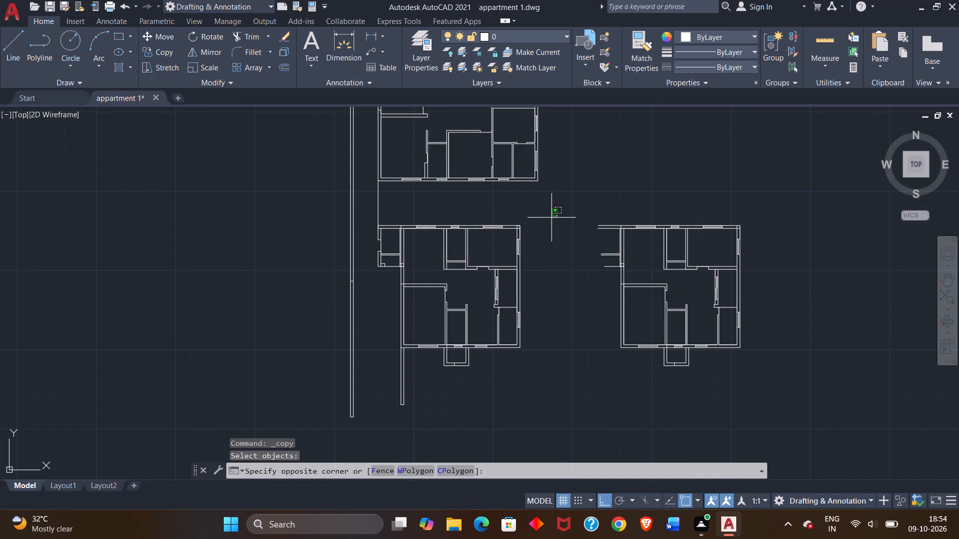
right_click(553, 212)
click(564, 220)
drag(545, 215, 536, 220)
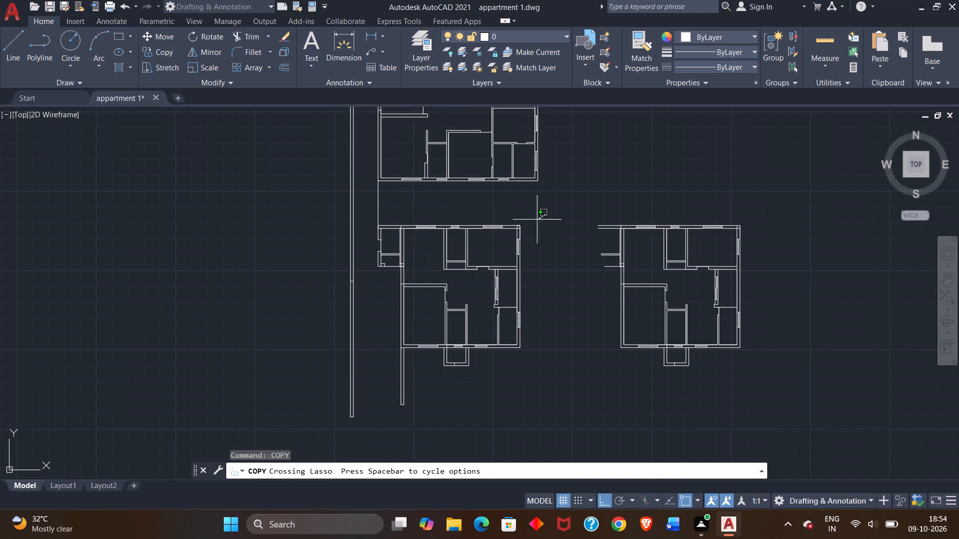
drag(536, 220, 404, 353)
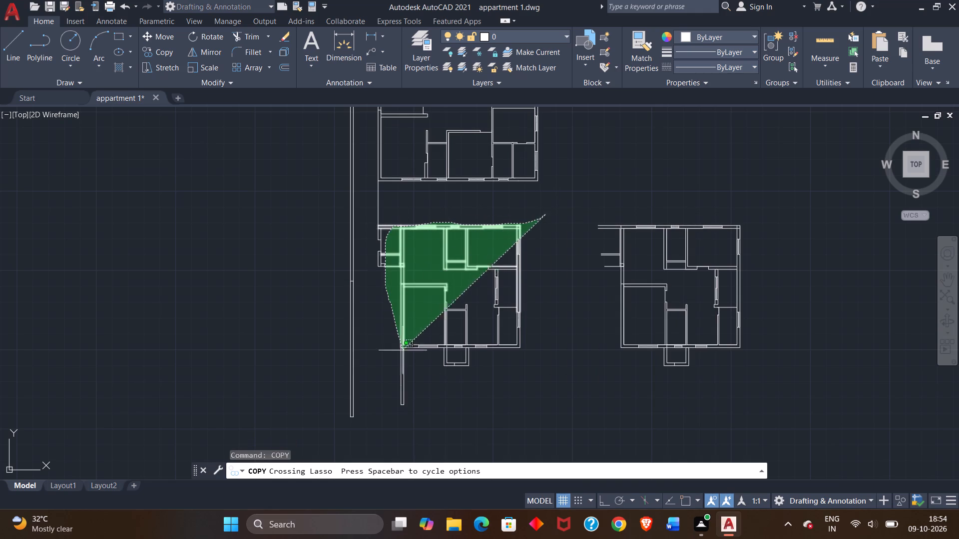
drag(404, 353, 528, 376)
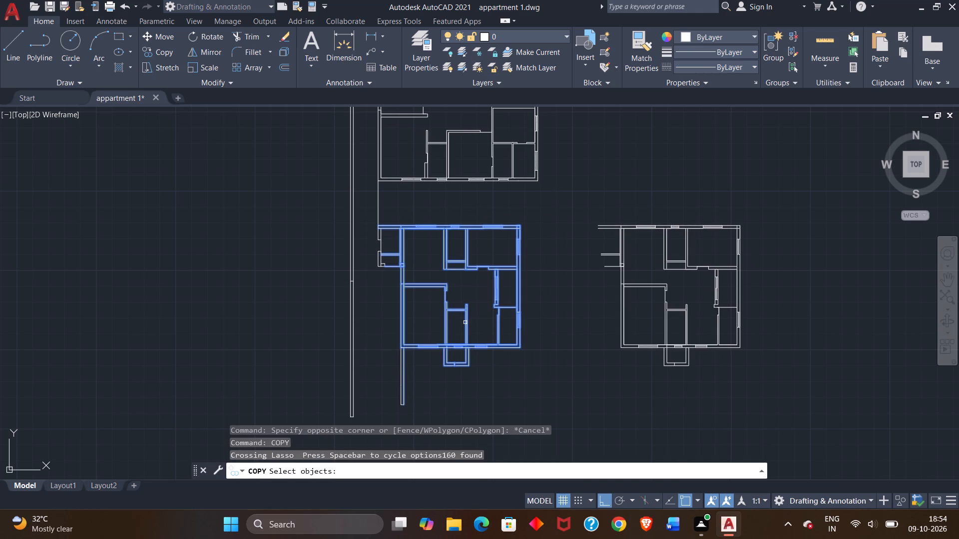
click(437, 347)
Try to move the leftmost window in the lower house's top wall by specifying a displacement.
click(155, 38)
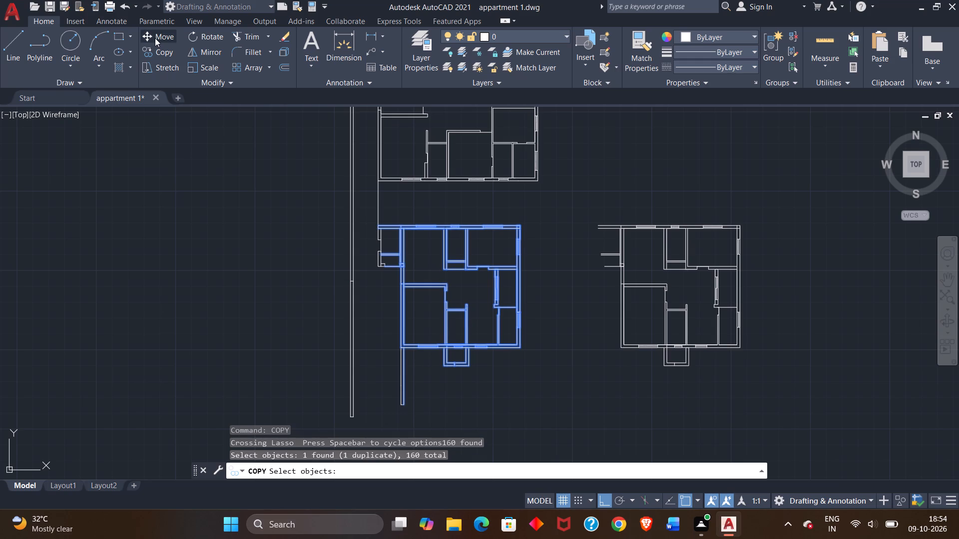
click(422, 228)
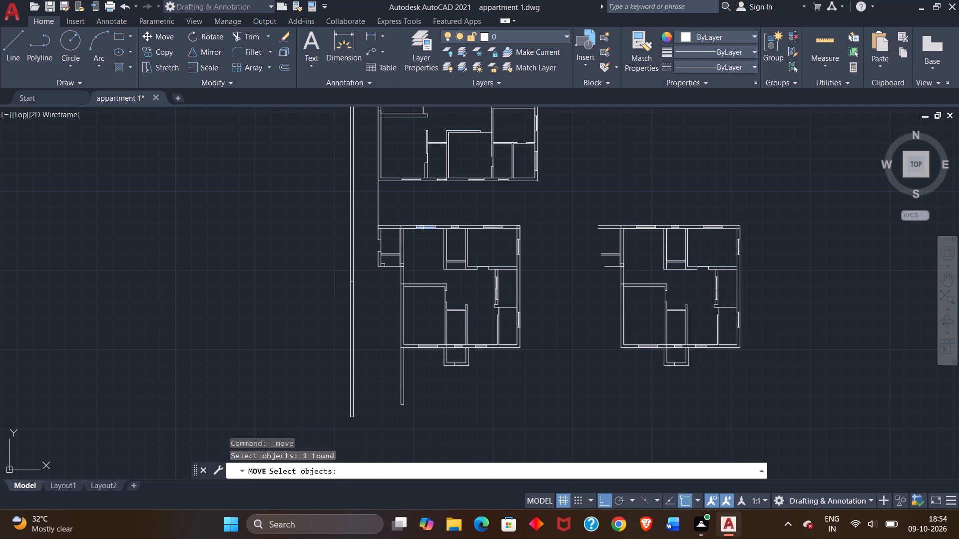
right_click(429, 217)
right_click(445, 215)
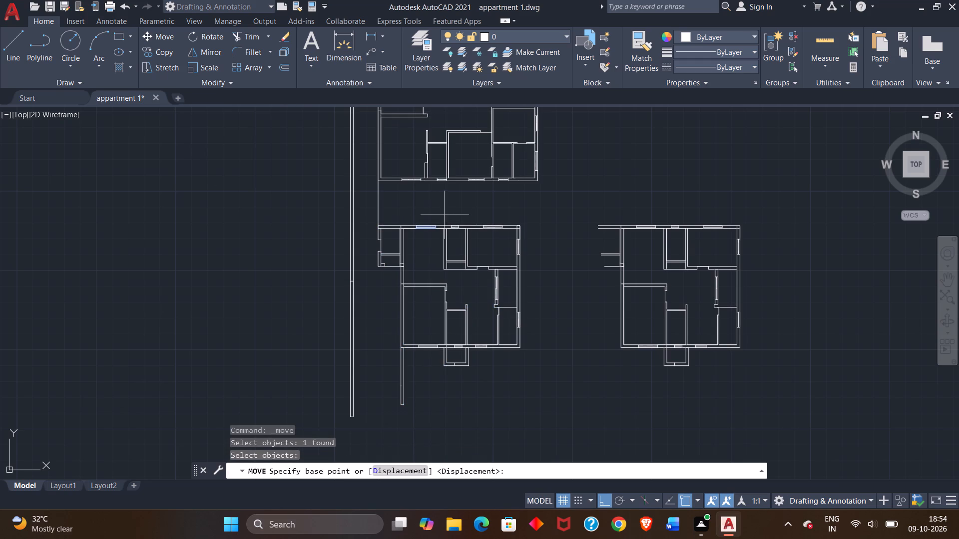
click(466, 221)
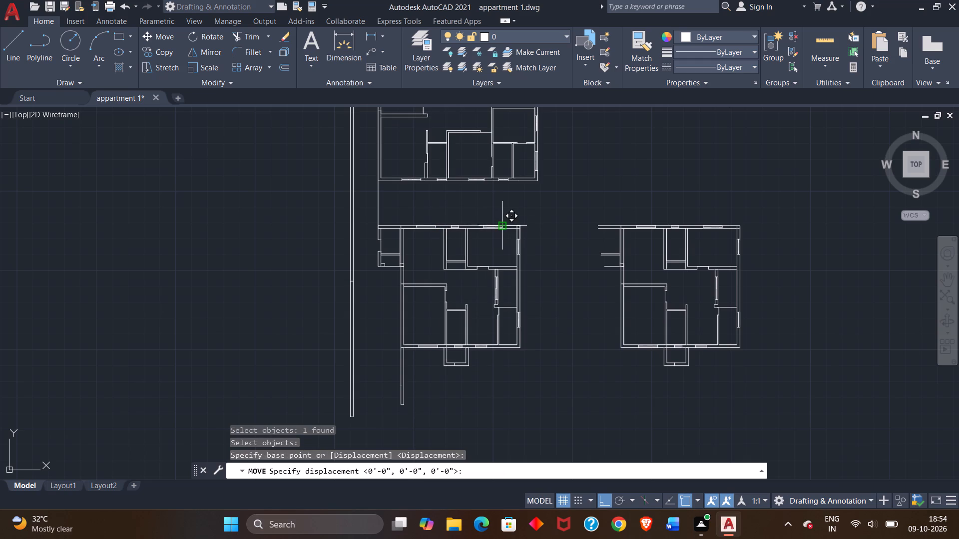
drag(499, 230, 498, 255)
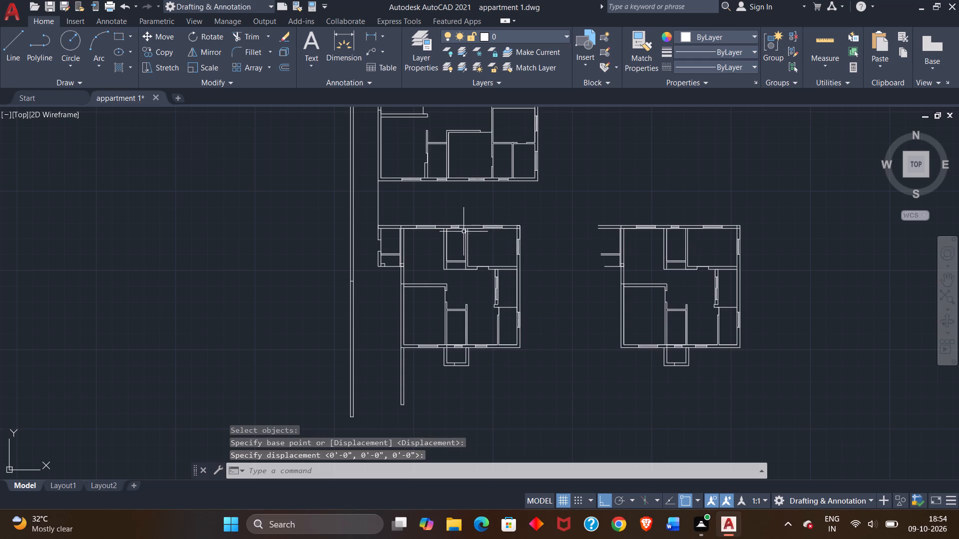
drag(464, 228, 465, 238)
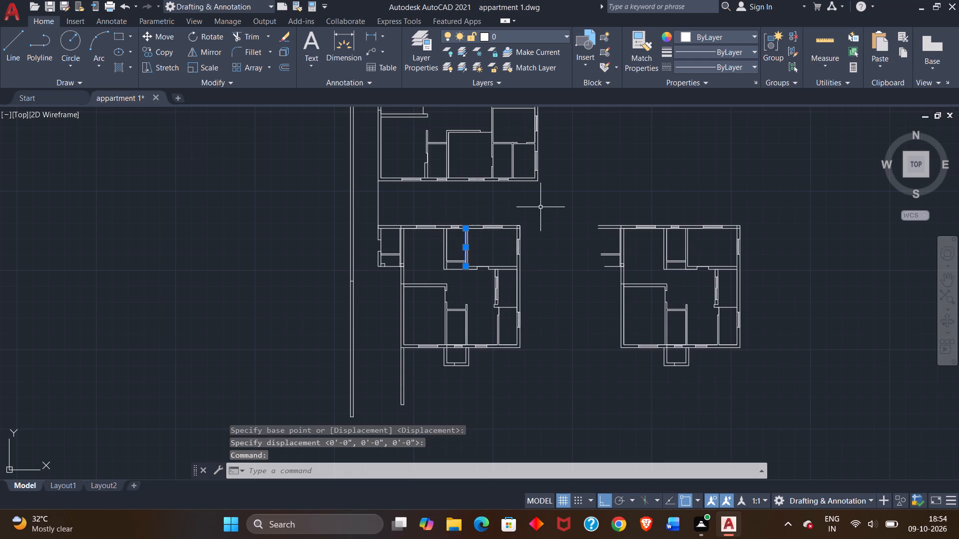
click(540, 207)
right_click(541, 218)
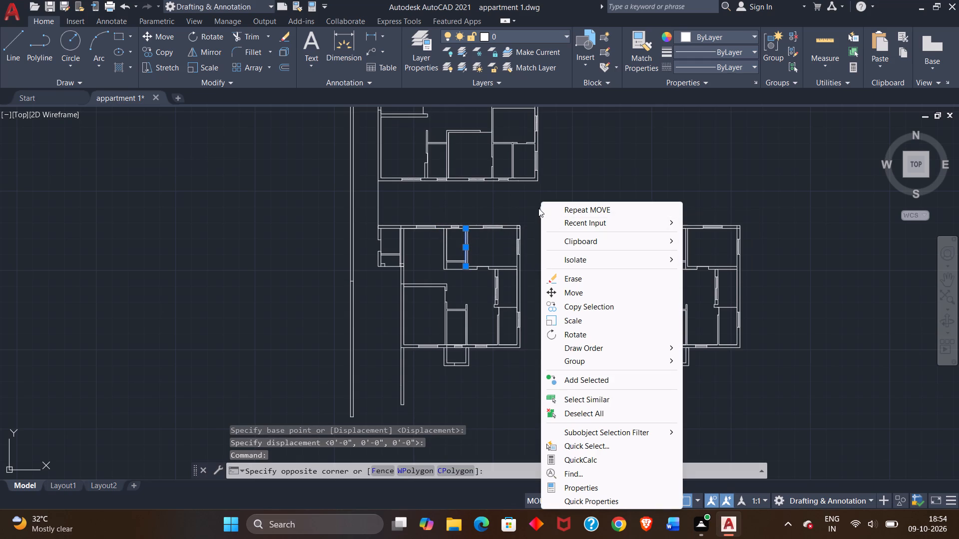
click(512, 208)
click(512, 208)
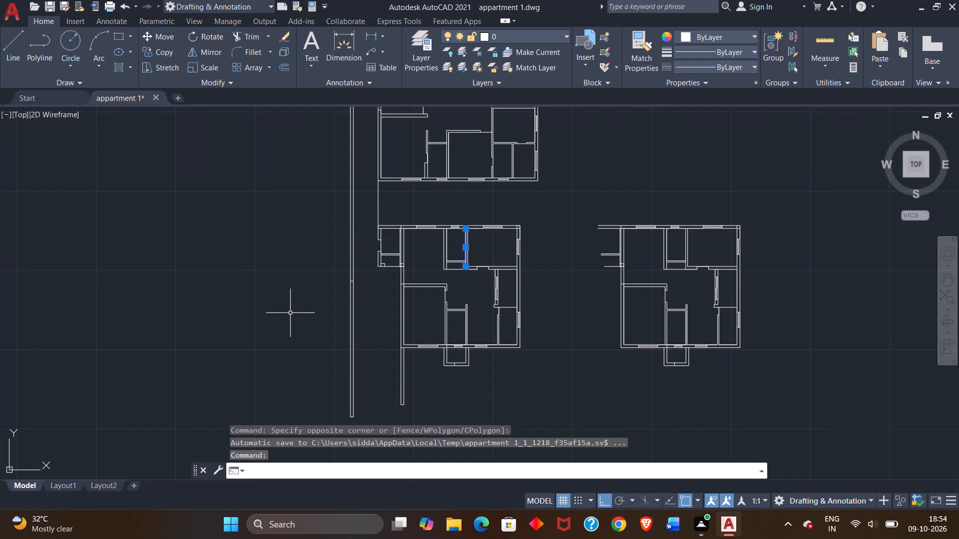
Open the On-Screen Keyboard and clear the selection of the interior wall line in the lower house.
key(ctrl+super+o)
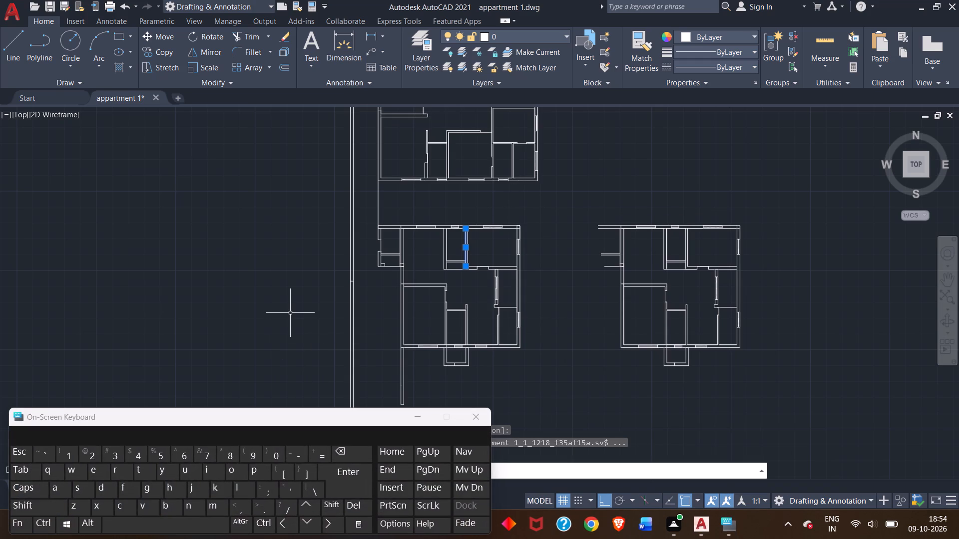
key(Escape)
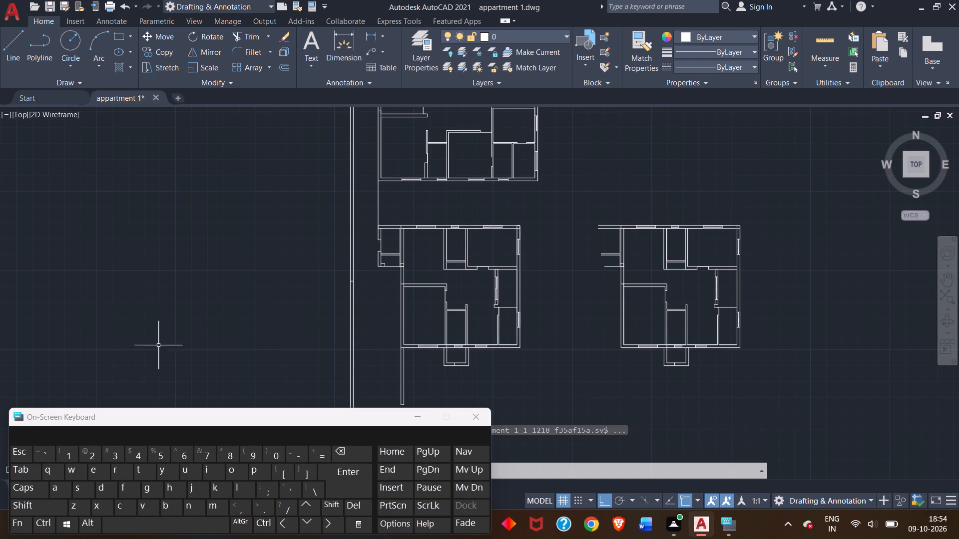
click(218, 295)
click(281, 324)
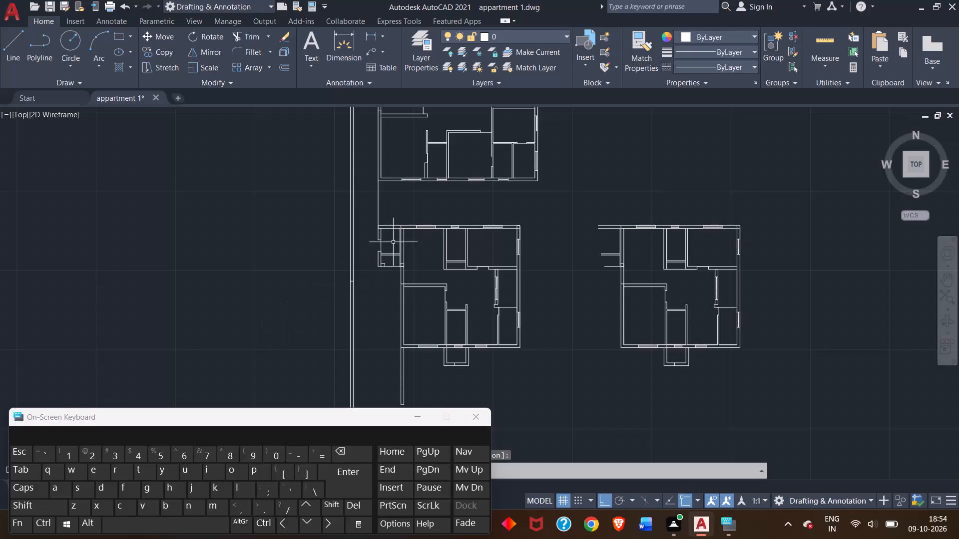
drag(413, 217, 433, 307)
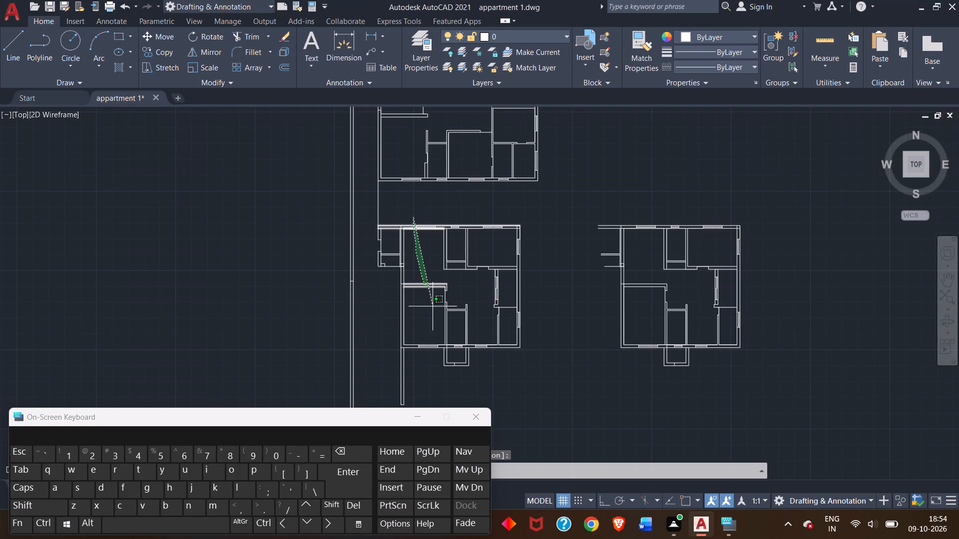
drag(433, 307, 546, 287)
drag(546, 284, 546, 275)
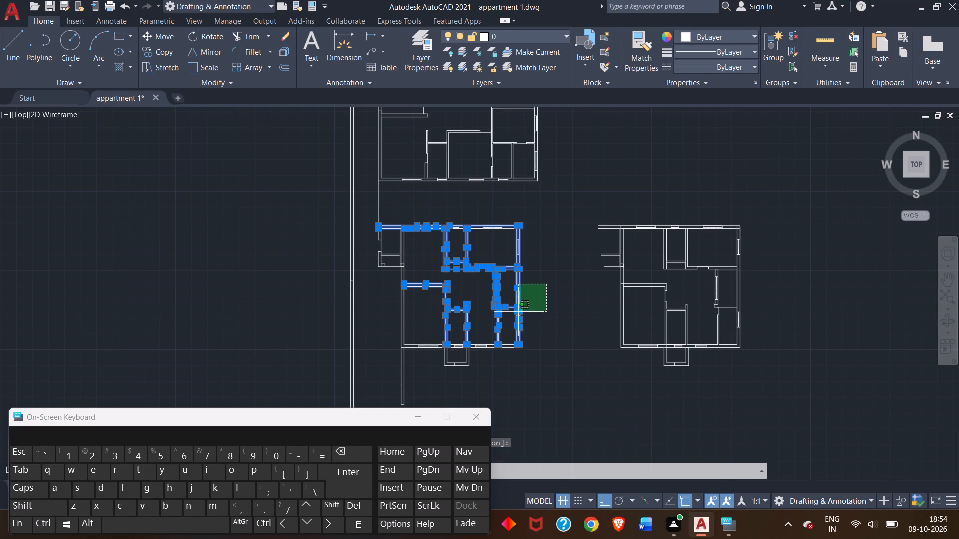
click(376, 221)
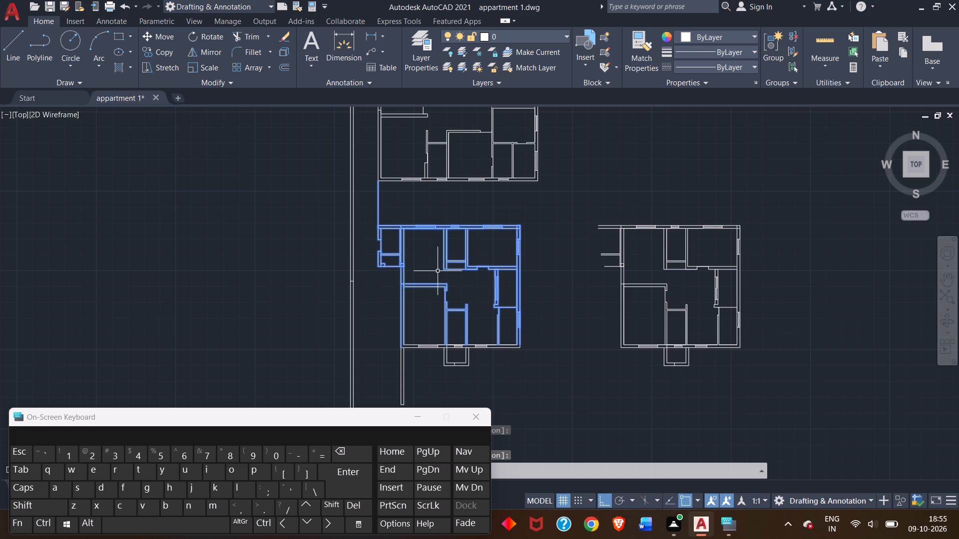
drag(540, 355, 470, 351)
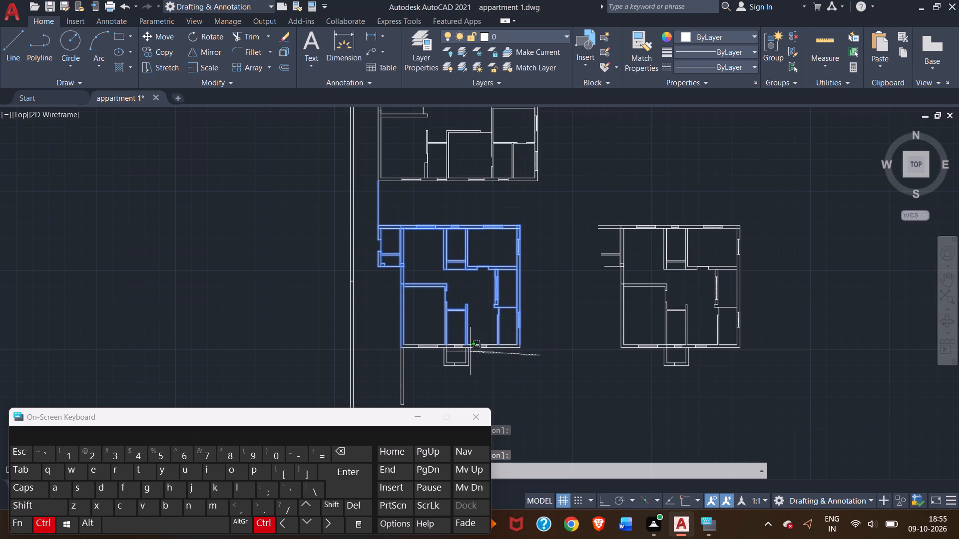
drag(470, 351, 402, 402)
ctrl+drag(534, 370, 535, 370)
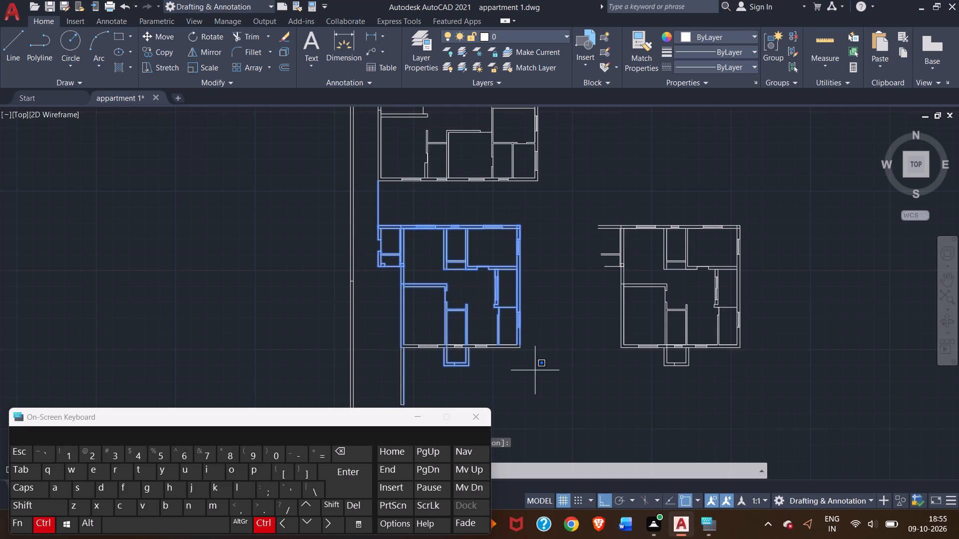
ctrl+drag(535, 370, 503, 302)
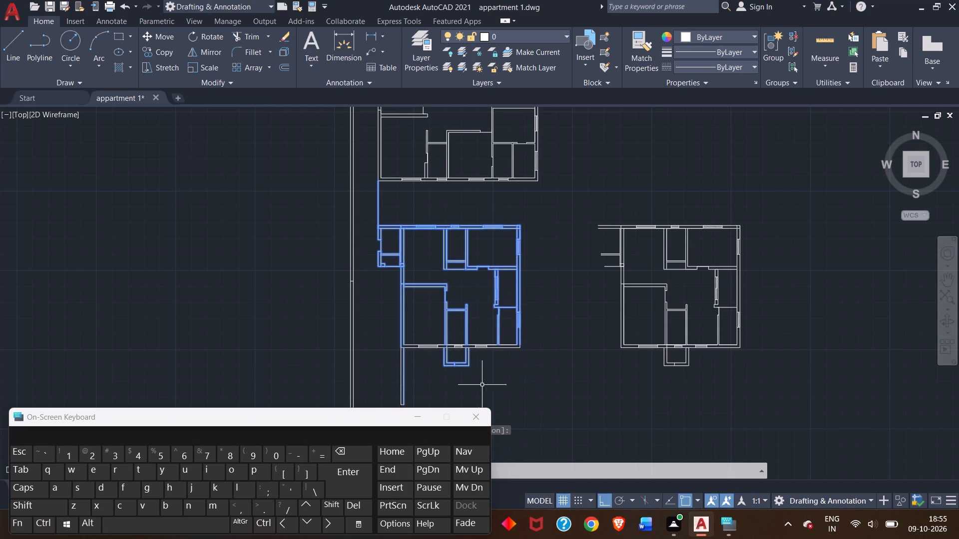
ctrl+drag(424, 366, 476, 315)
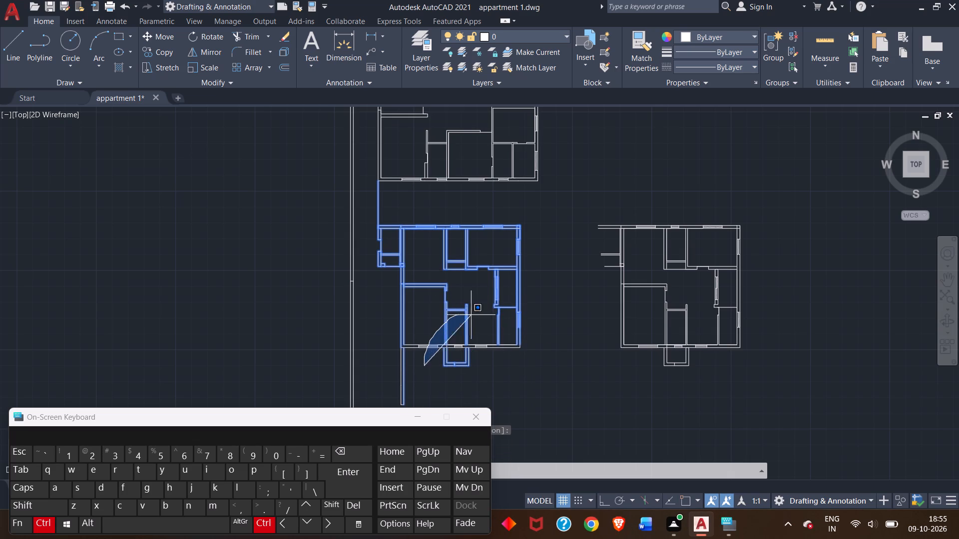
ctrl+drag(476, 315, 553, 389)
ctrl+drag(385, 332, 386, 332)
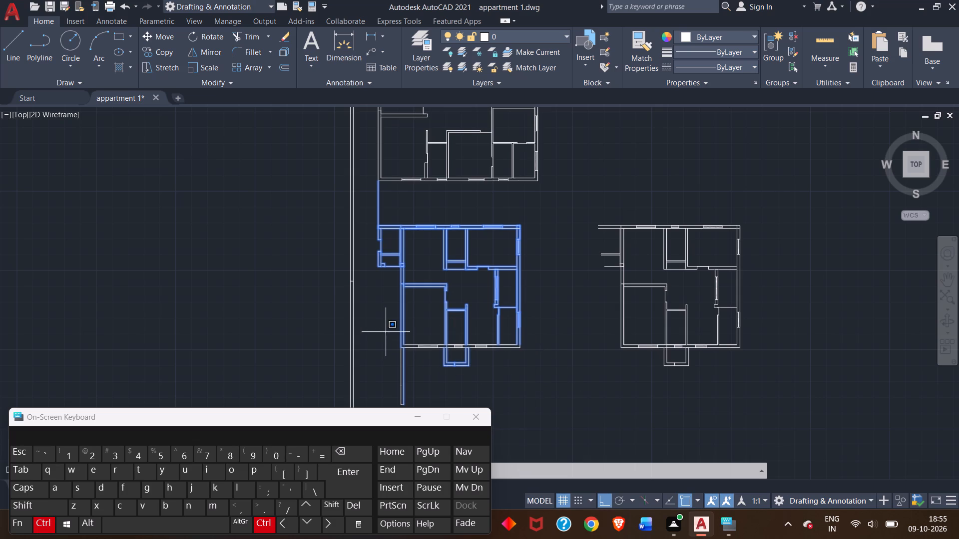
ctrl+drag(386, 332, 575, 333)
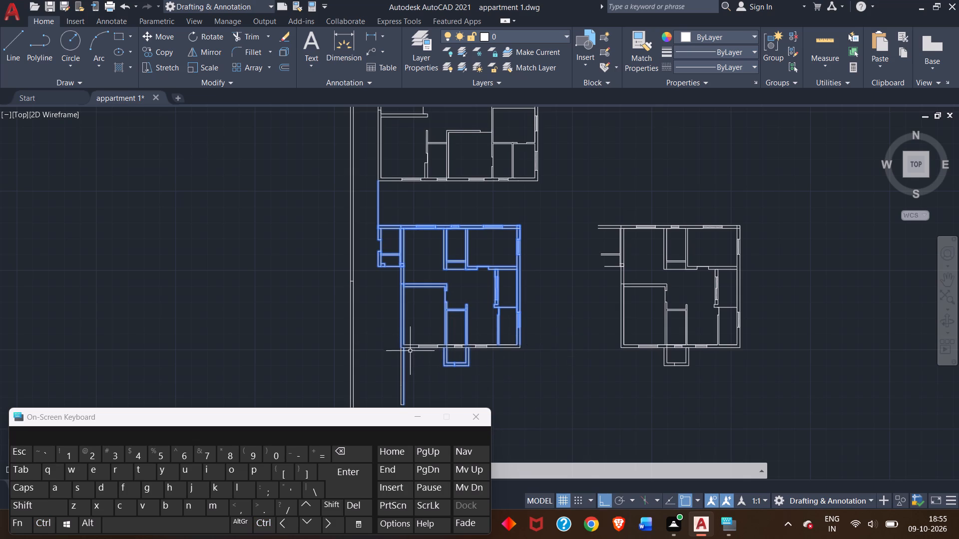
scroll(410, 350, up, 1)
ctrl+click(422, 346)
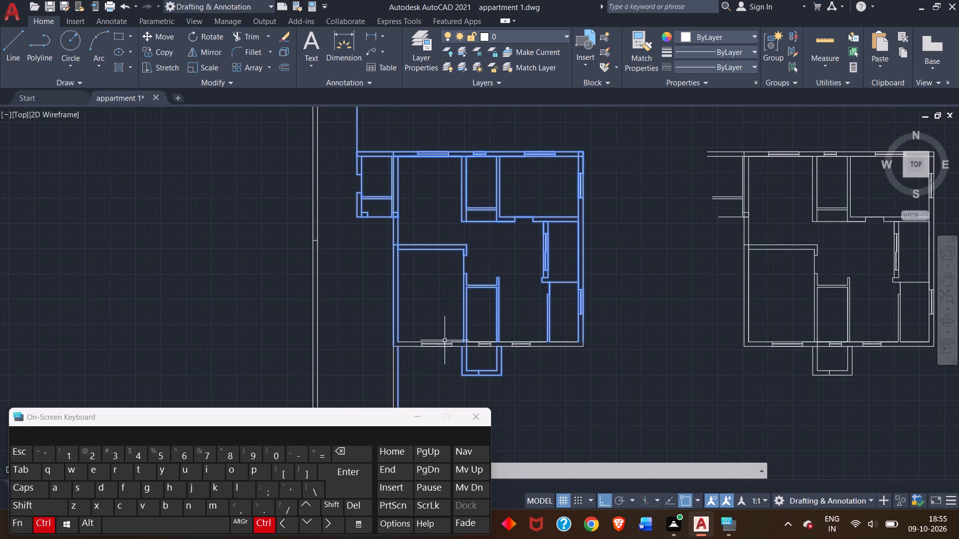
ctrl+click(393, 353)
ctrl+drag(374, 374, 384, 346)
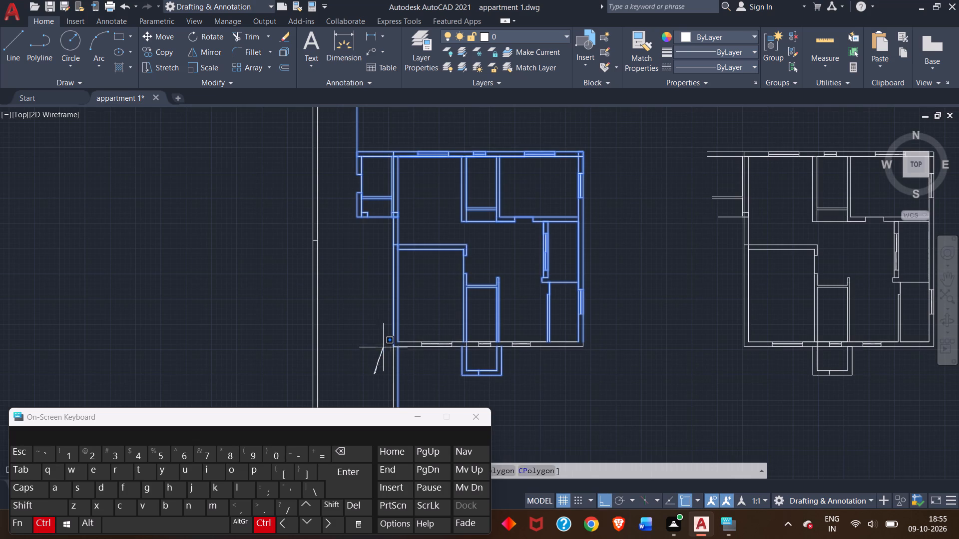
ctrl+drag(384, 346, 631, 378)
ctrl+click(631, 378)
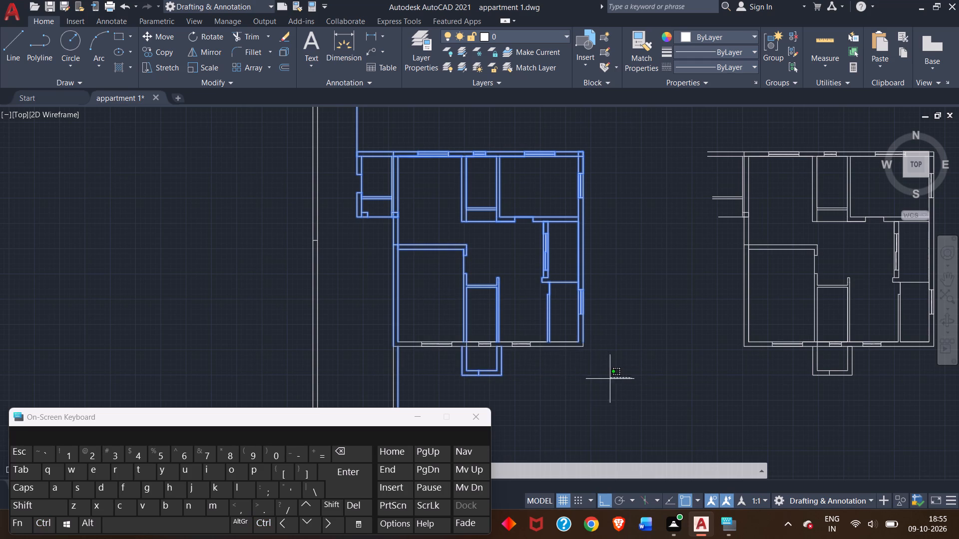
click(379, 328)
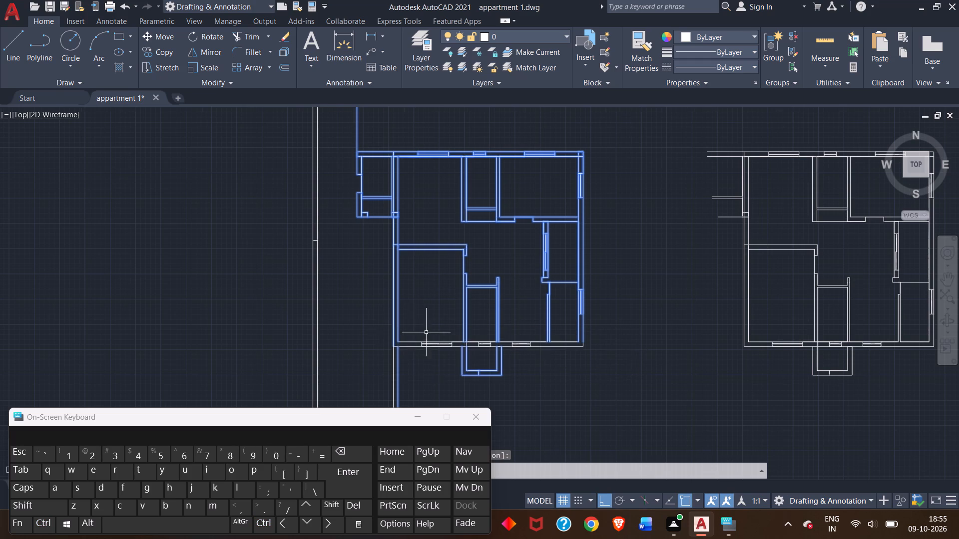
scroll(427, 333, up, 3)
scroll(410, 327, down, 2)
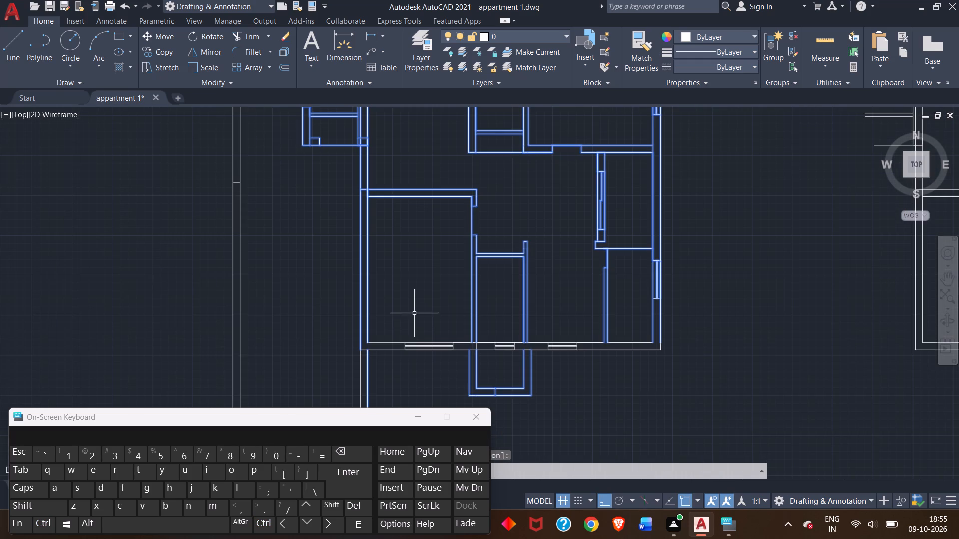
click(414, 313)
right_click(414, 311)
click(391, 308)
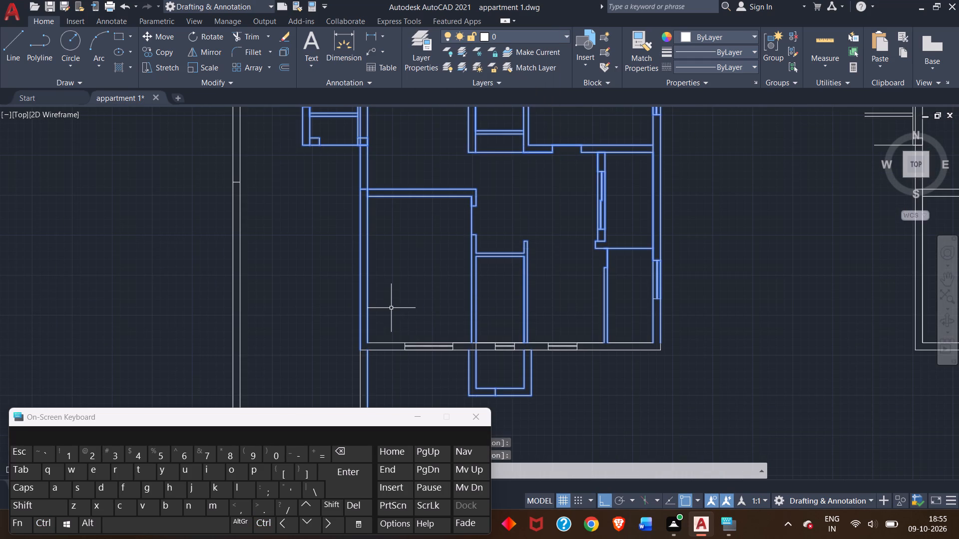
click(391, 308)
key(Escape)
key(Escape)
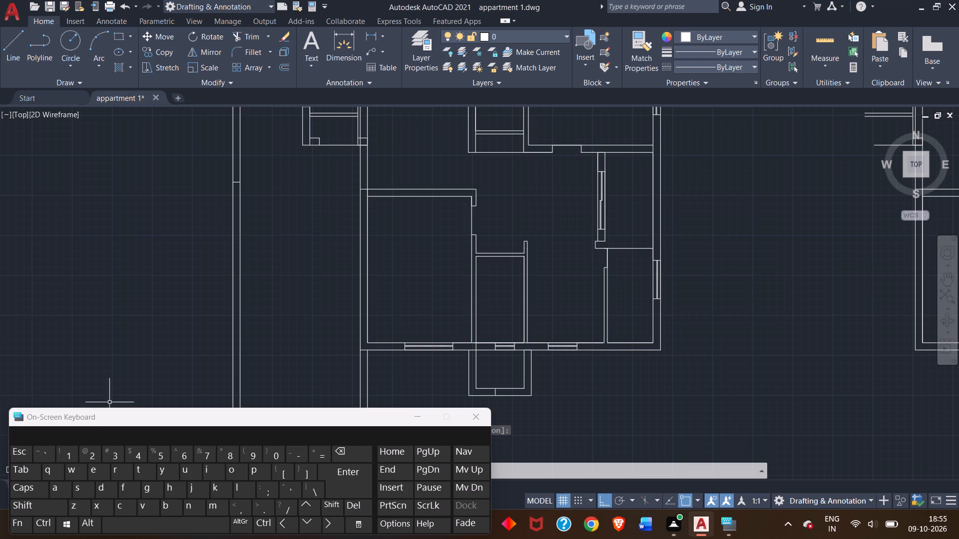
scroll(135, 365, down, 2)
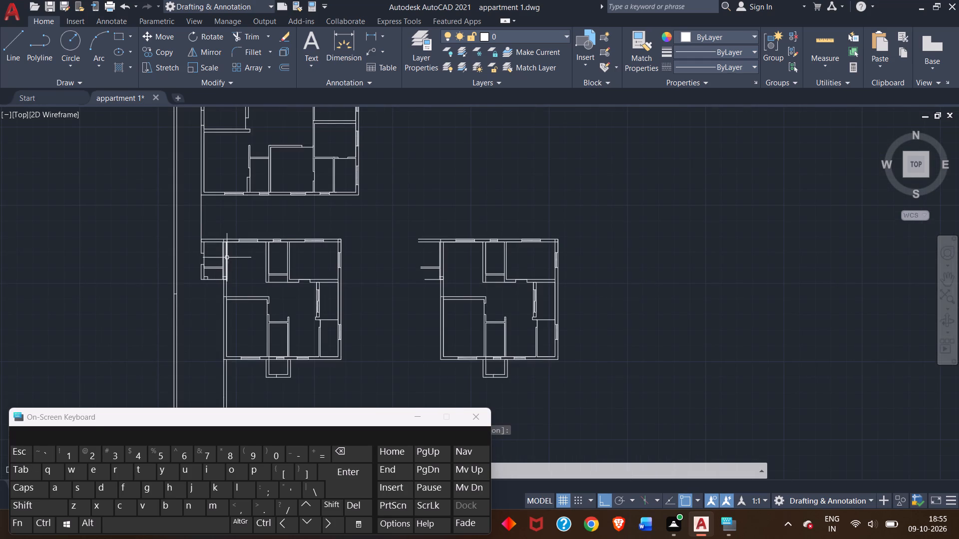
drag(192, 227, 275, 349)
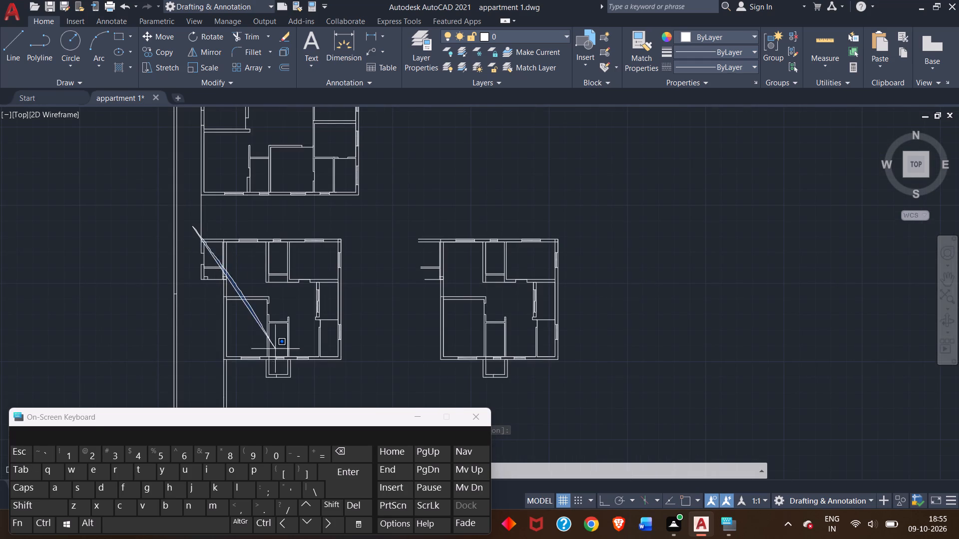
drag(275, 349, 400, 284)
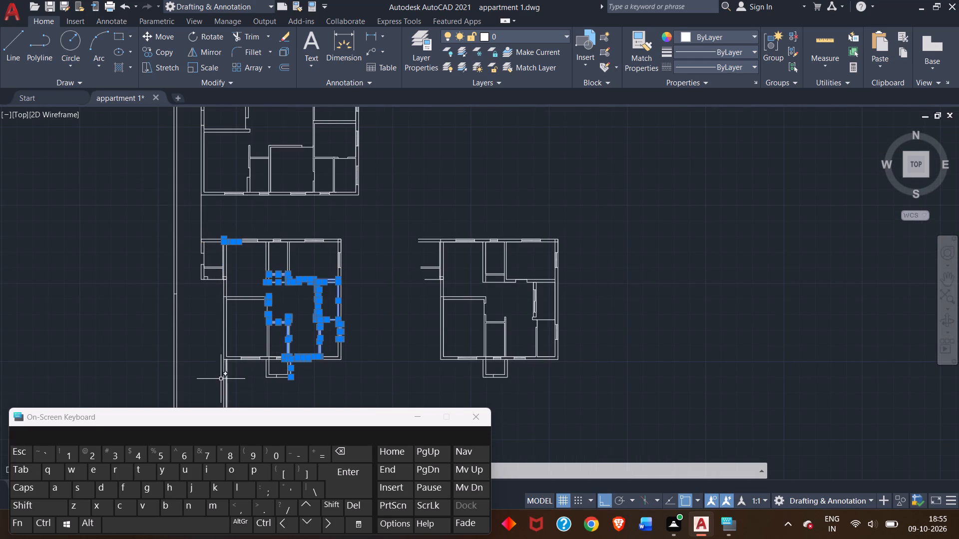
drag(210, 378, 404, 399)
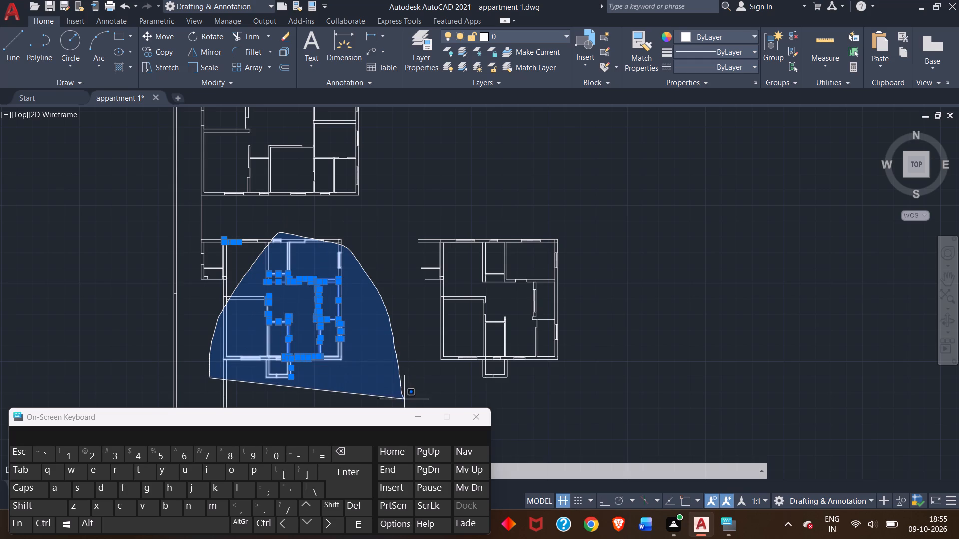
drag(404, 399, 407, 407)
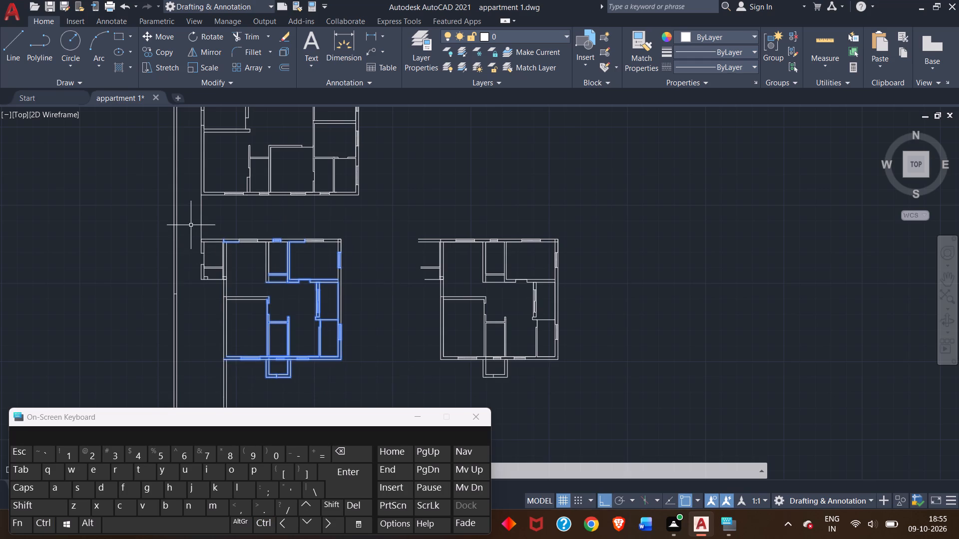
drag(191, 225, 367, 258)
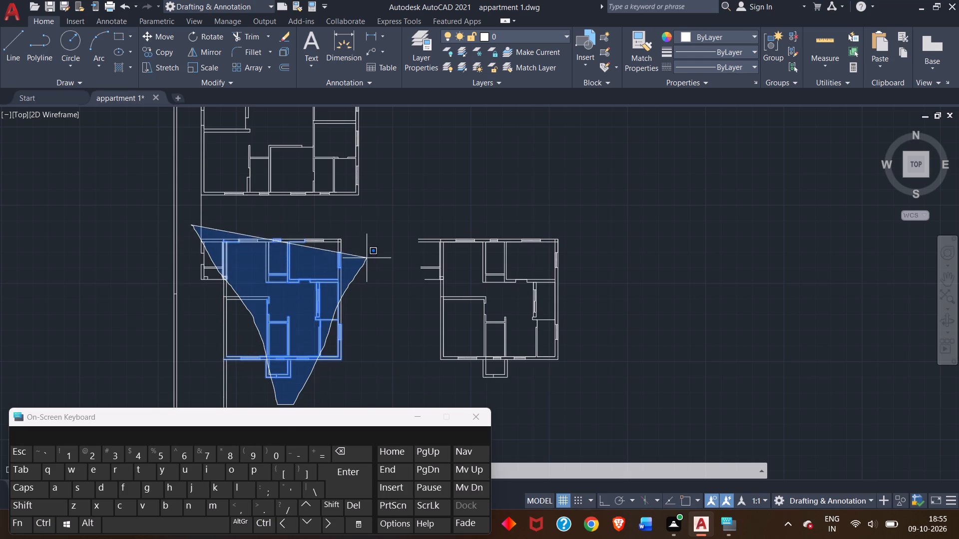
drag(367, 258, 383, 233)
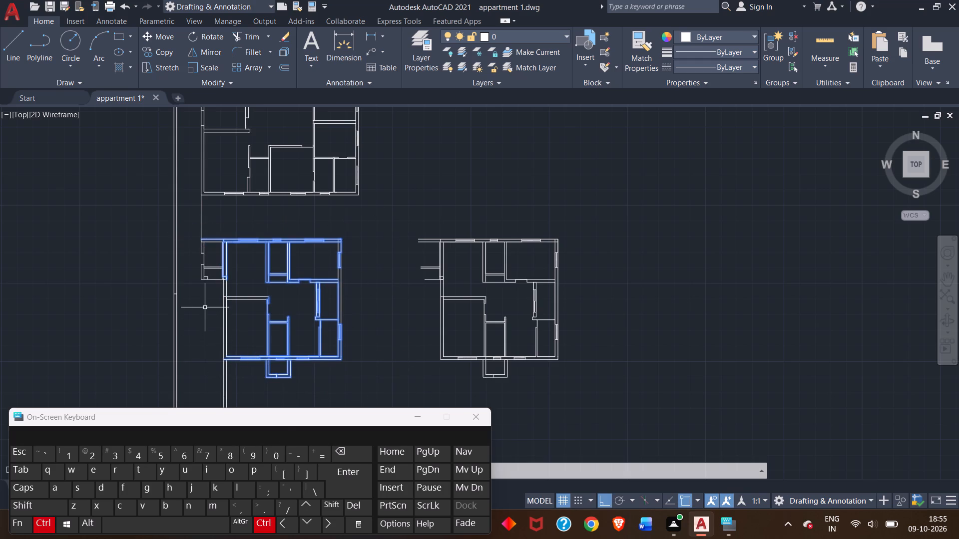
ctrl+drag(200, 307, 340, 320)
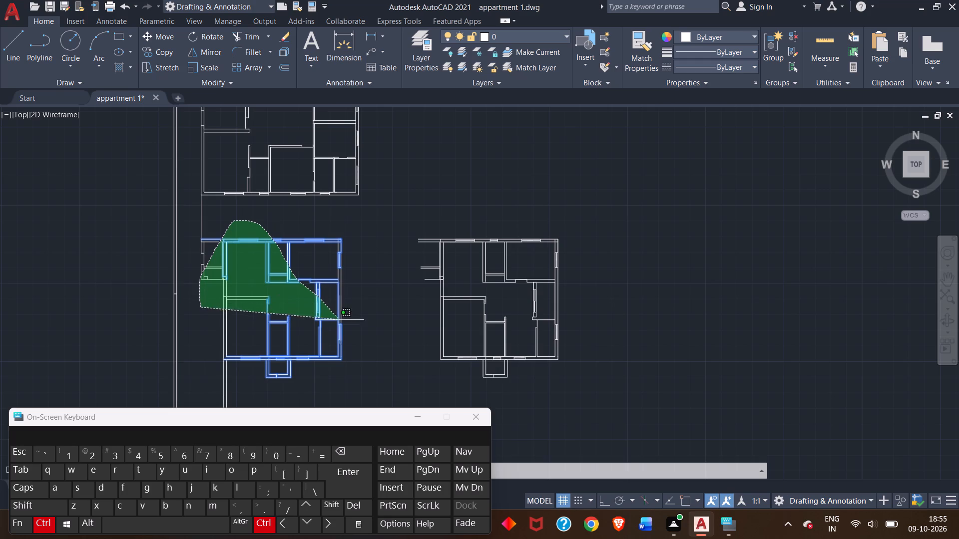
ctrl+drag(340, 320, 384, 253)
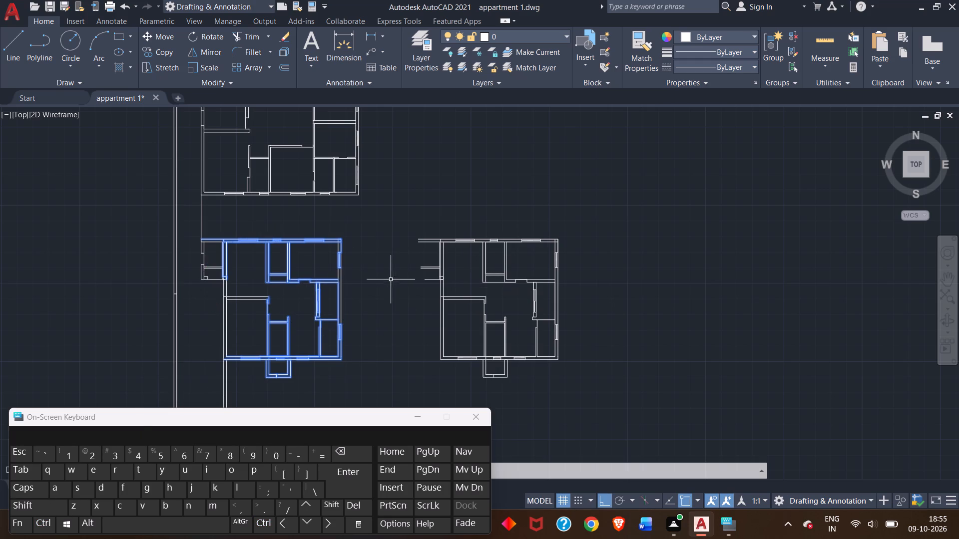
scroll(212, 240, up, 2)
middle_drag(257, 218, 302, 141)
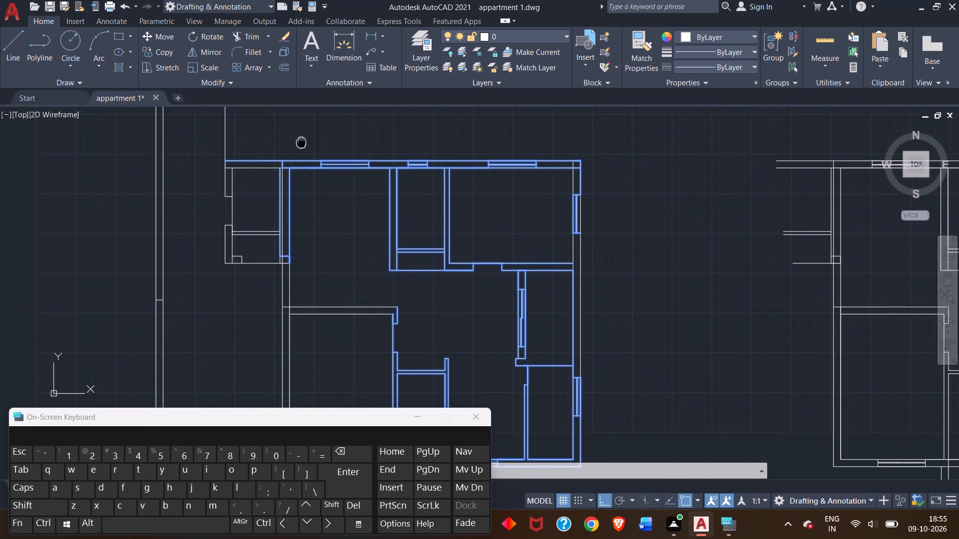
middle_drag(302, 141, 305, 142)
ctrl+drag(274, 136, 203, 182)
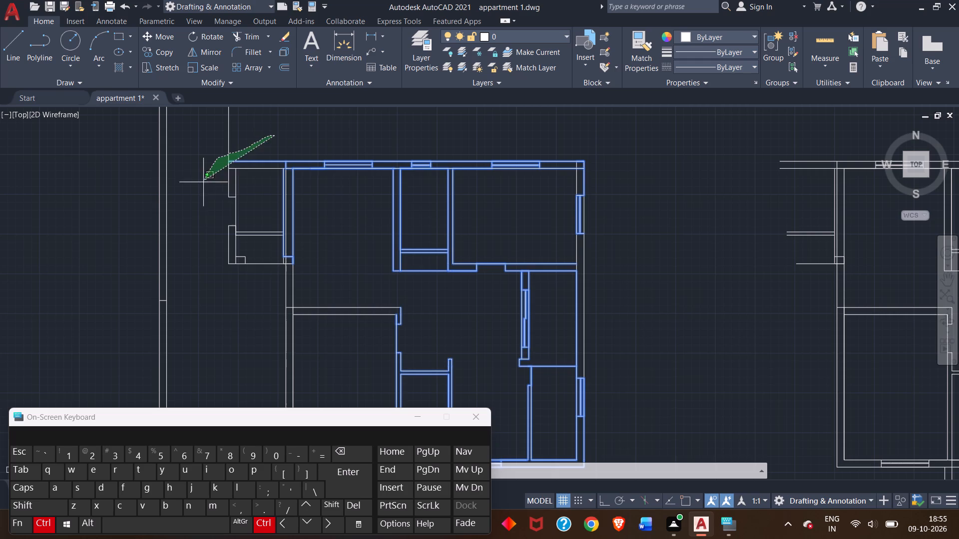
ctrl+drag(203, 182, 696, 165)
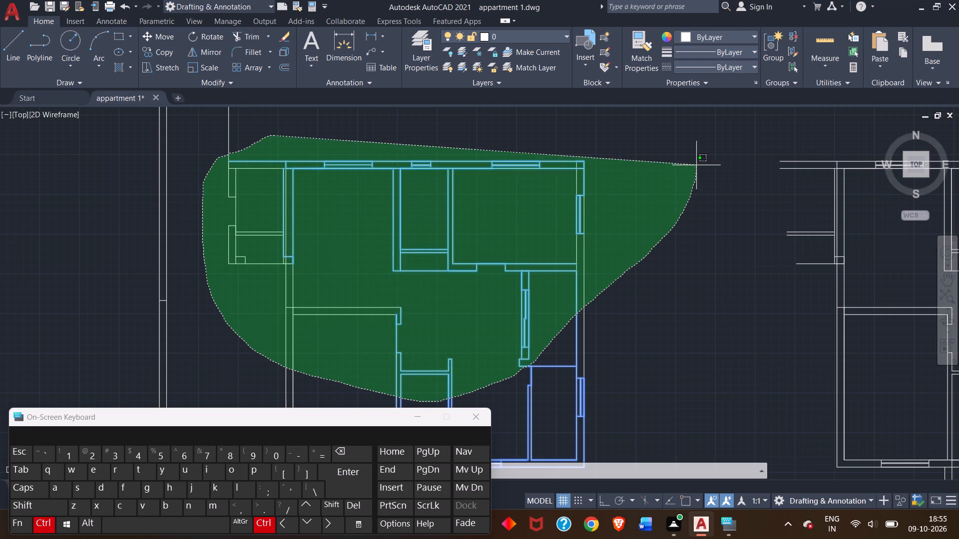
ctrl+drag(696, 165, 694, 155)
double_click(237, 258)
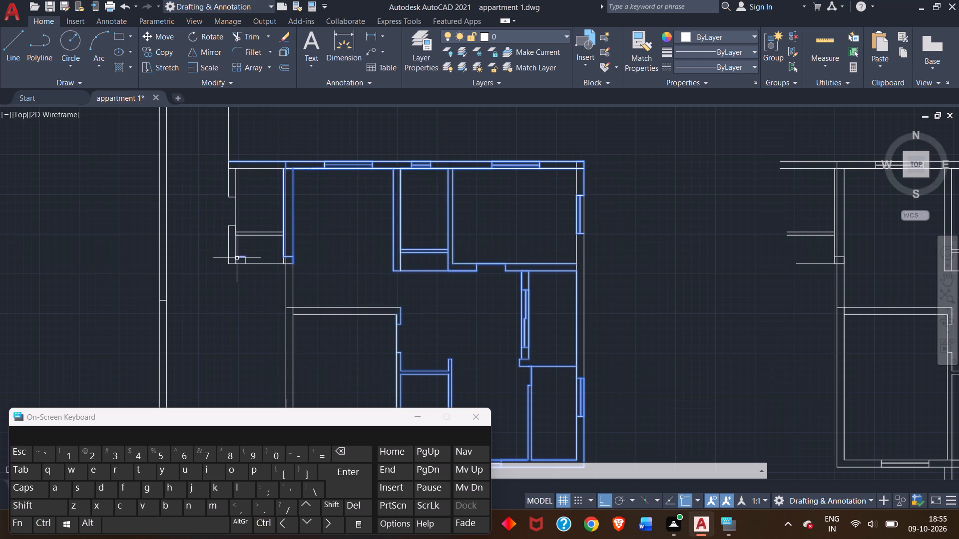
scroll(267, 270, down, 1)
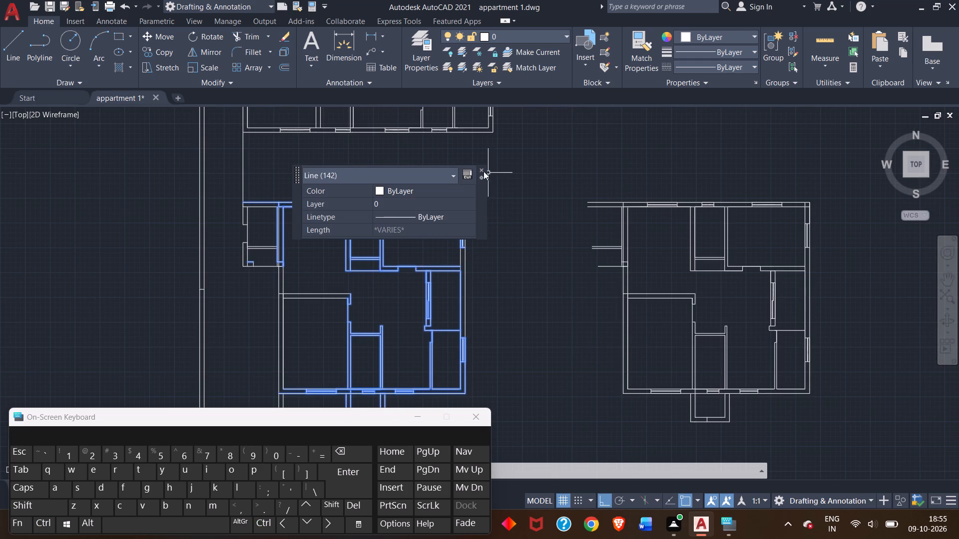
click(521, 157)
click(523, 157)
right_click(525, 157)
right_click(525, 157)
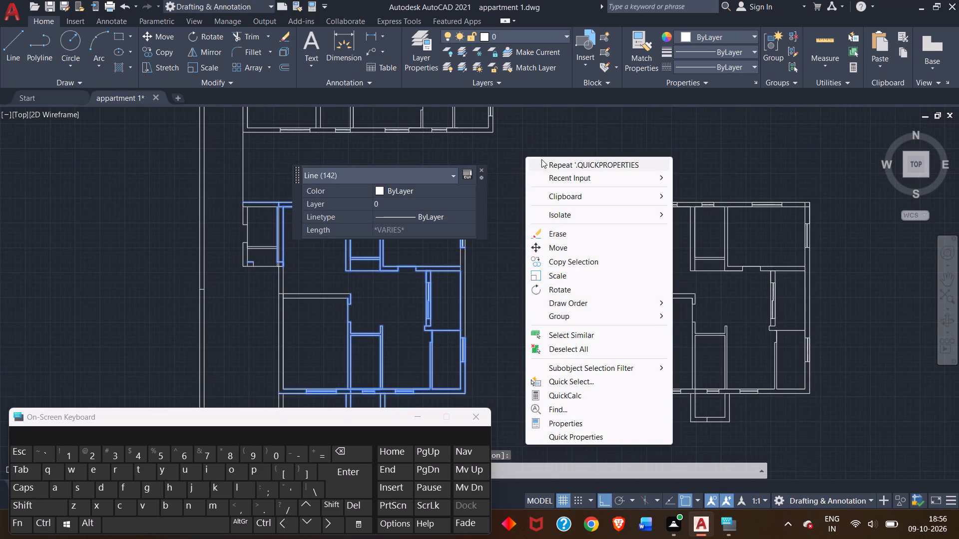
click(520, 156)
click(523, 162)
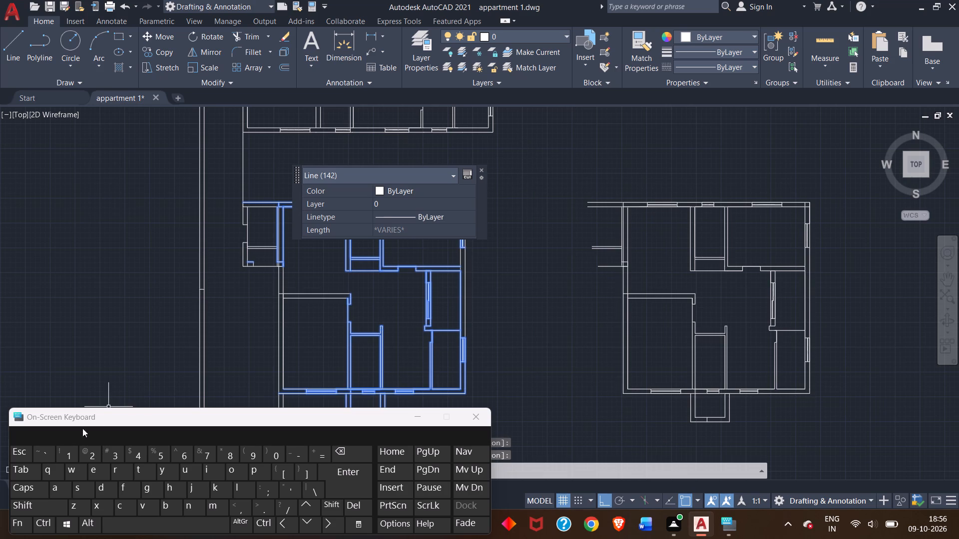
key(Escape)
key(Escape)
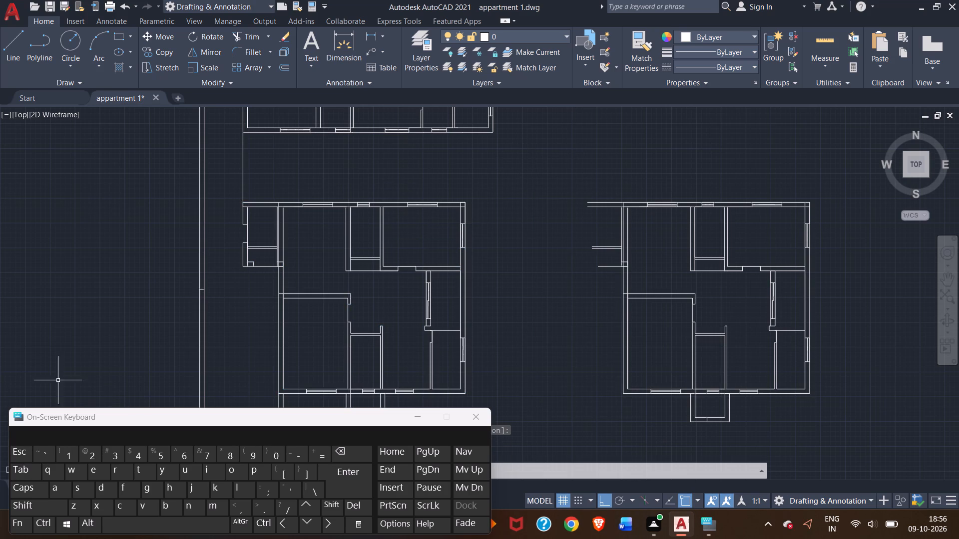
Copy the entire lower house, including its left projection, from its bottom-left outer corner to about 45' straight below.
scroll(70, 331, down, 2)
middle_drag(74, 285, 88, 167)
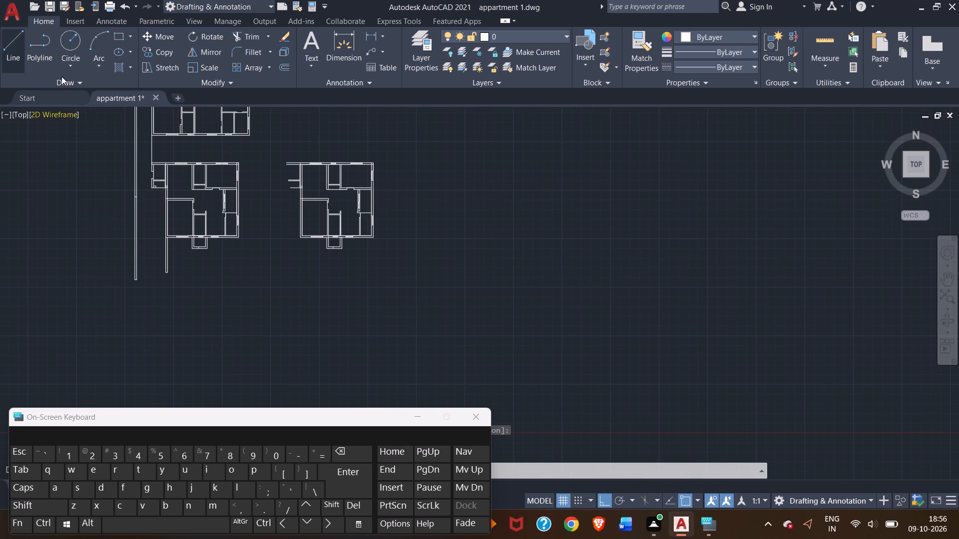
drag(146, 153, 209, 275)
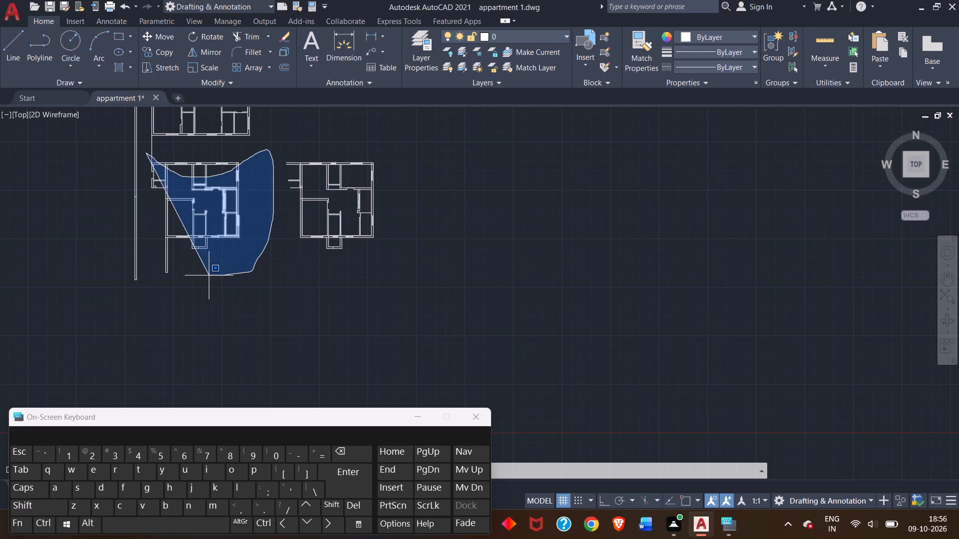
drag(209, 275, 157, 259)
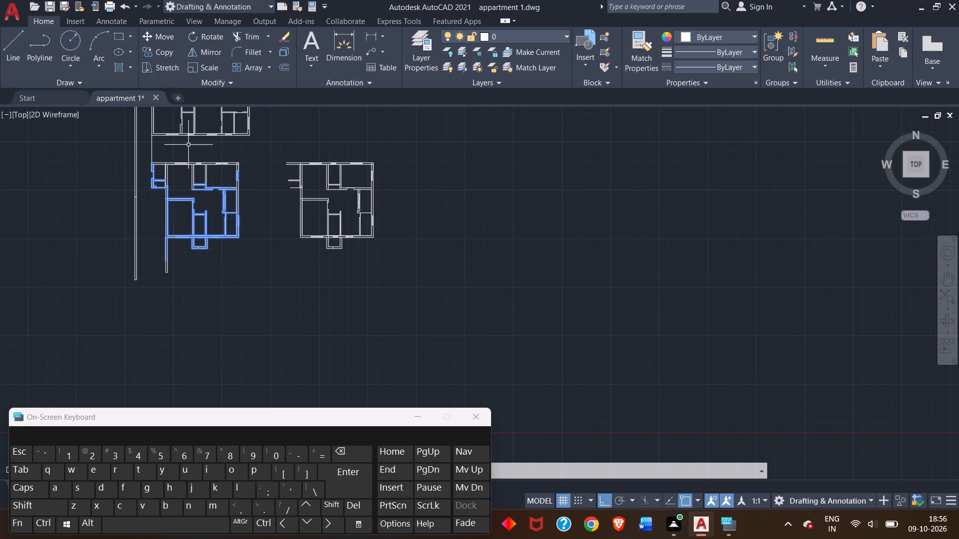
scroll(209, 150, up, 3)
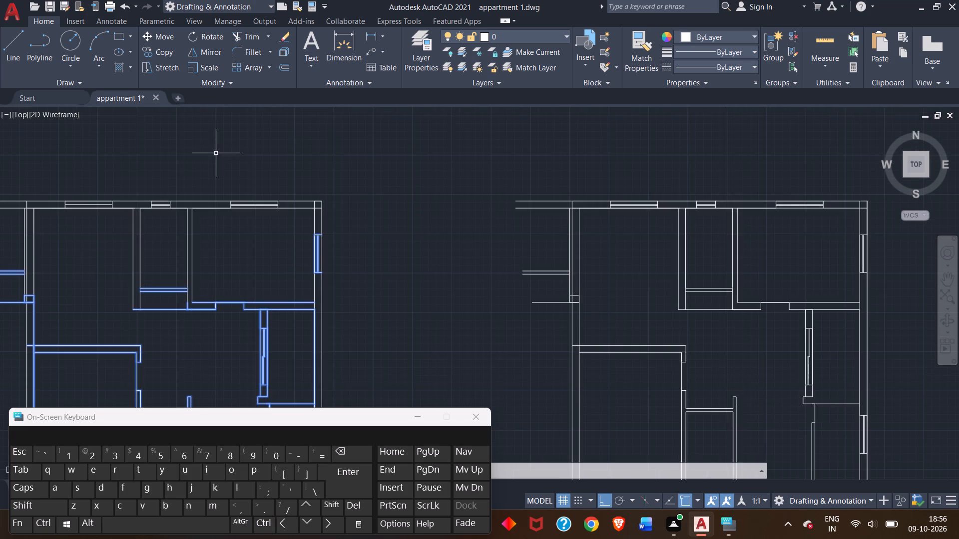
scroll(216, 154, down, 1)
drag(261, 152, 63, 176)
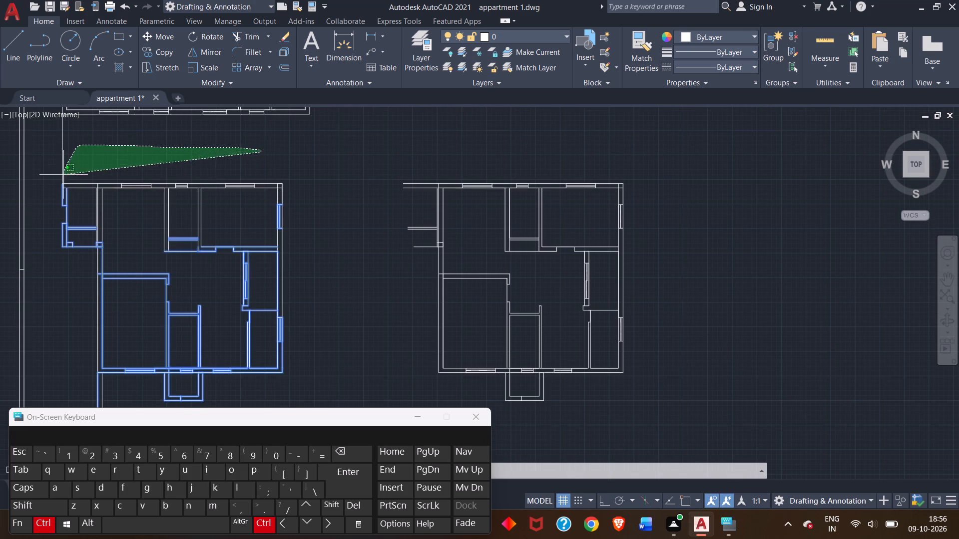
drag(63, 176, 346, 279)
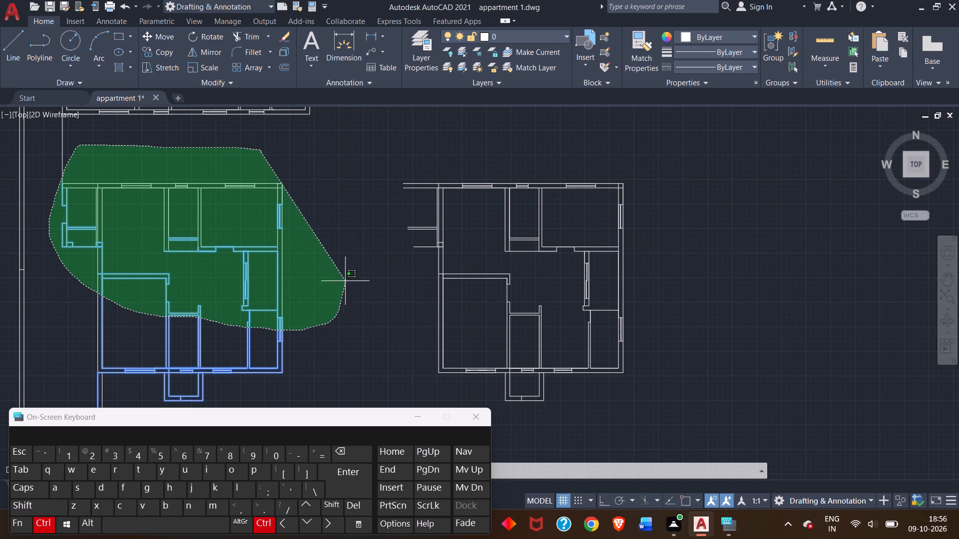
drag(346, 279, 346, 228)
ctrl+drag(39, 267, 44, 271)
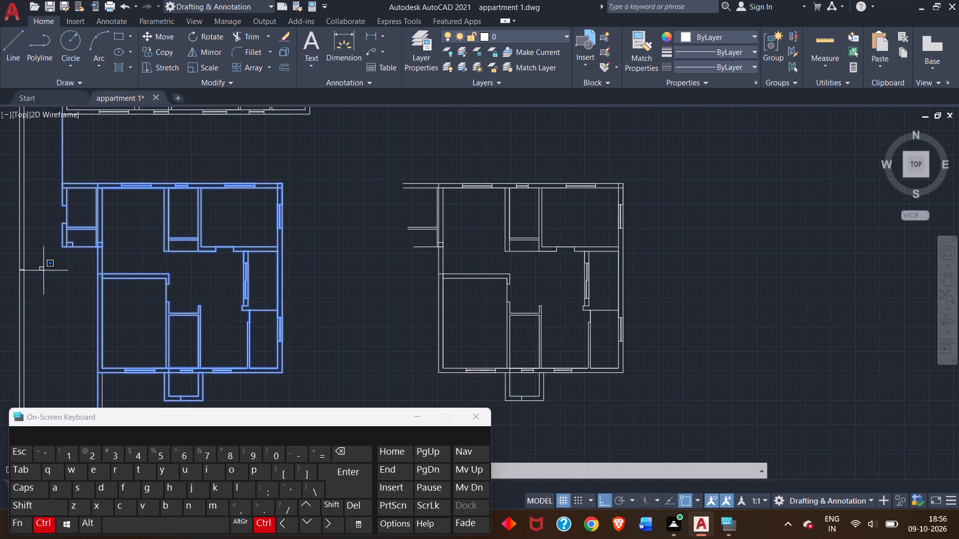
ctrl+drag(44, 271, 301, 147)
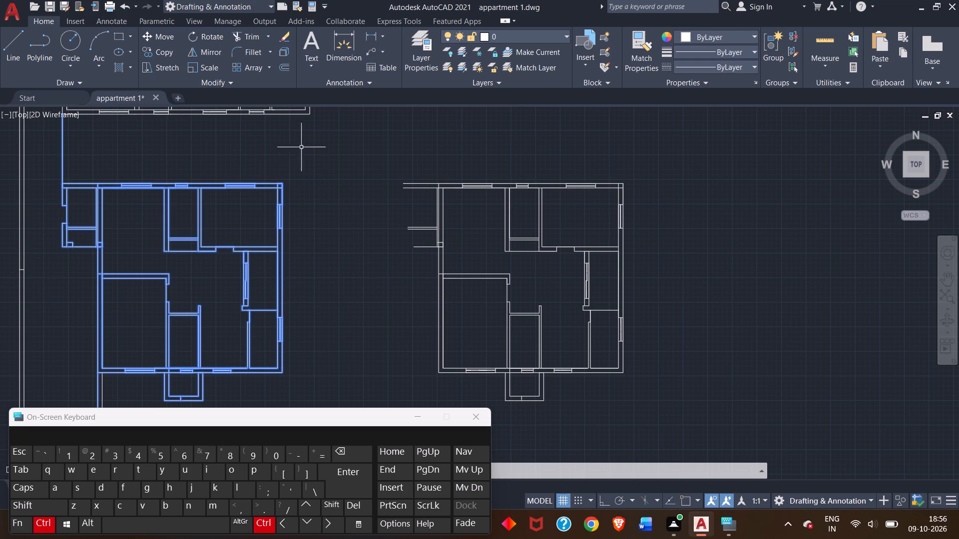
ctrl+scroll(297, 250, down, 1)
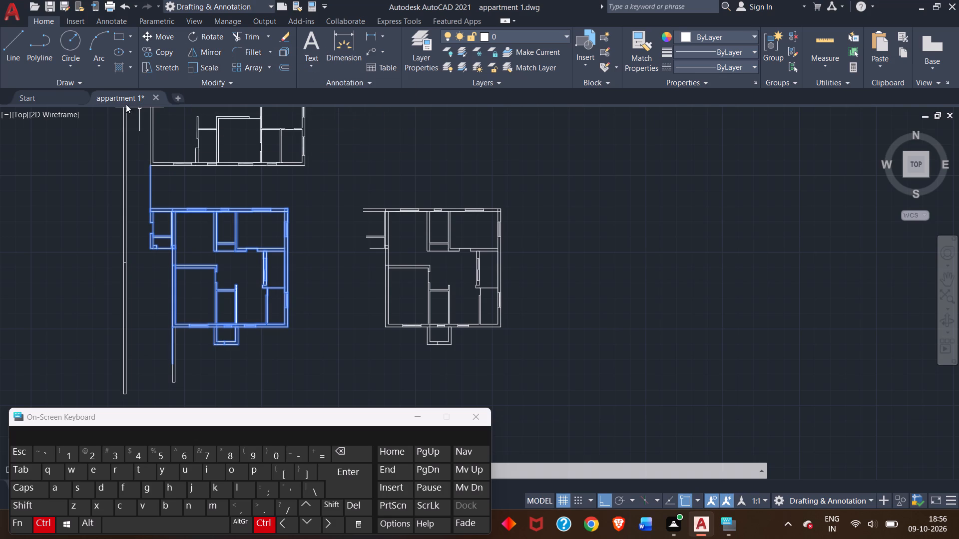
text(co)
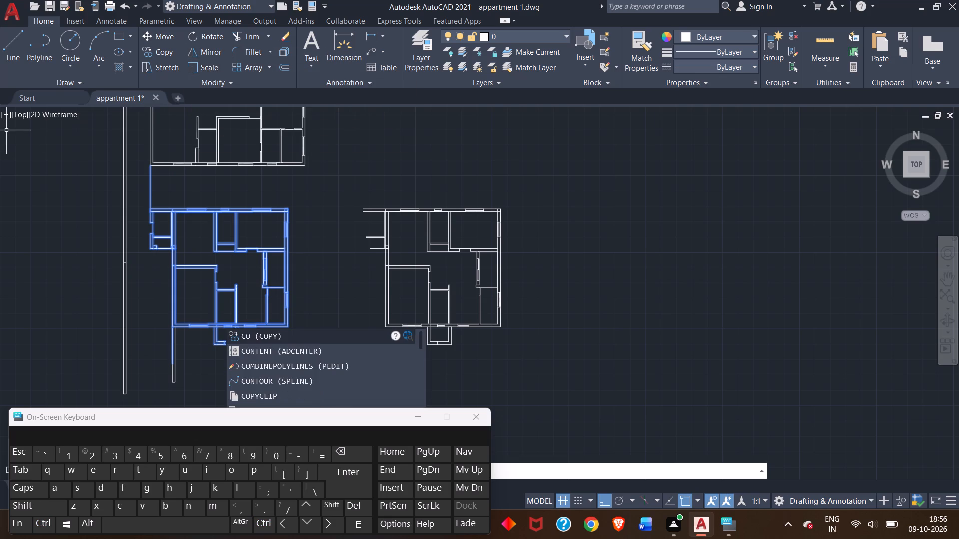
key(Return)
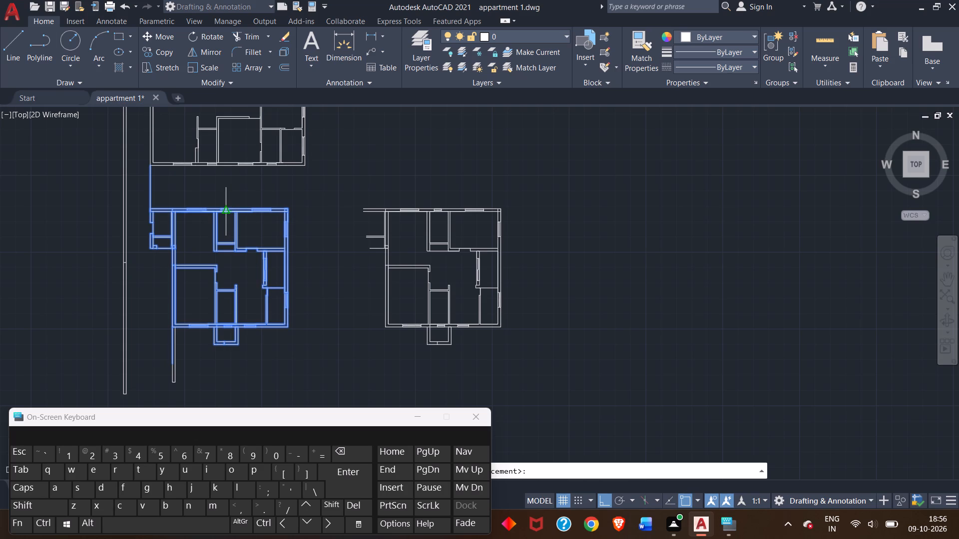
scroll(187, 333, up, 1)
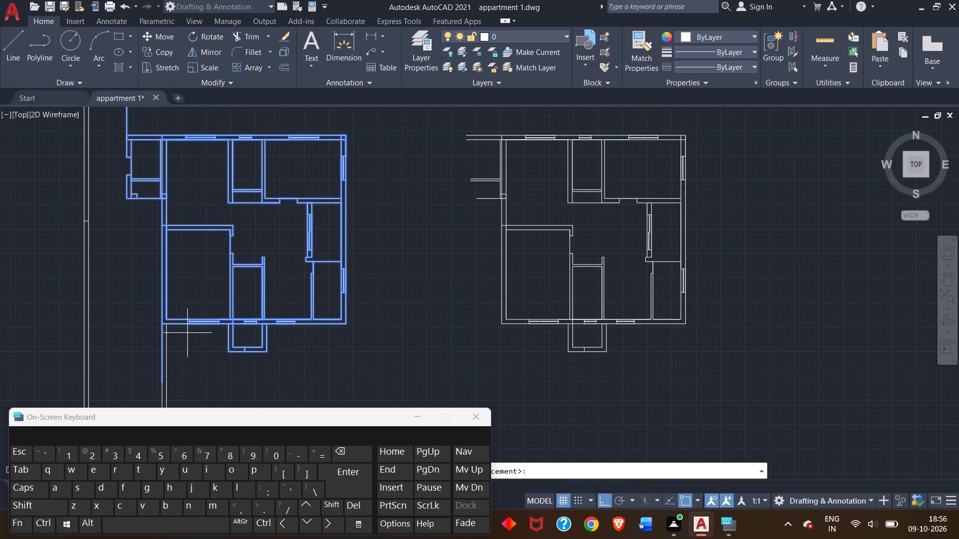
middle_drag(185, 335, 183, 263)
scroll(161, 250, up, 4)
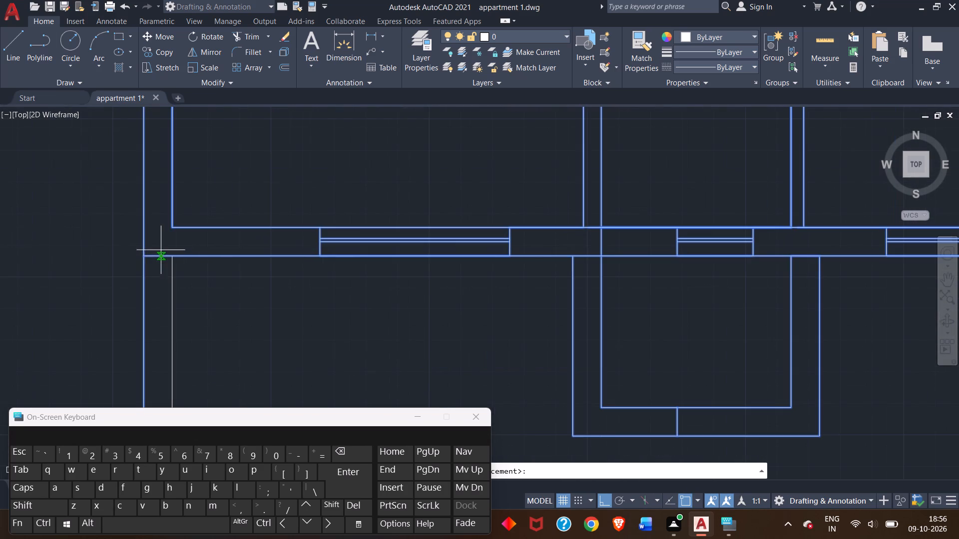
click(144, 256)
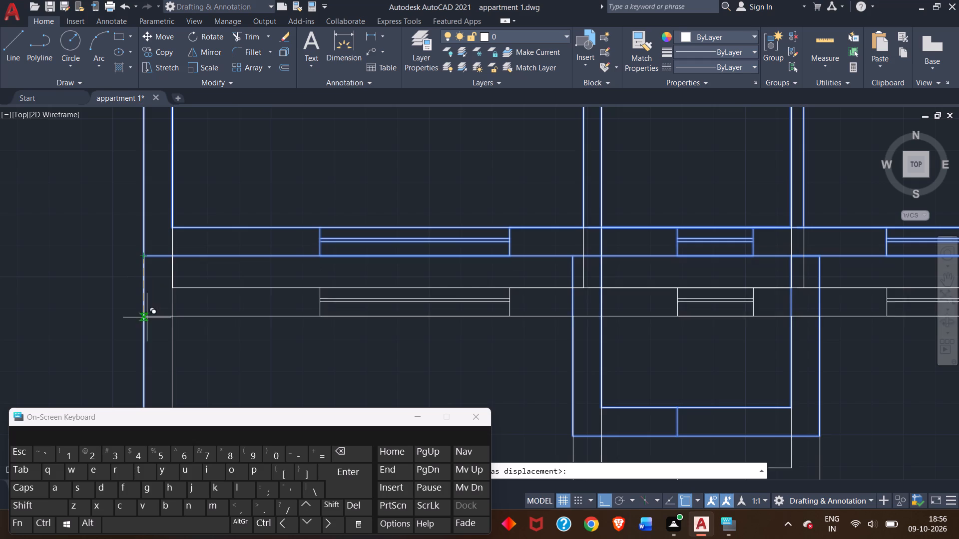
scroll(157, 331, down, 2)
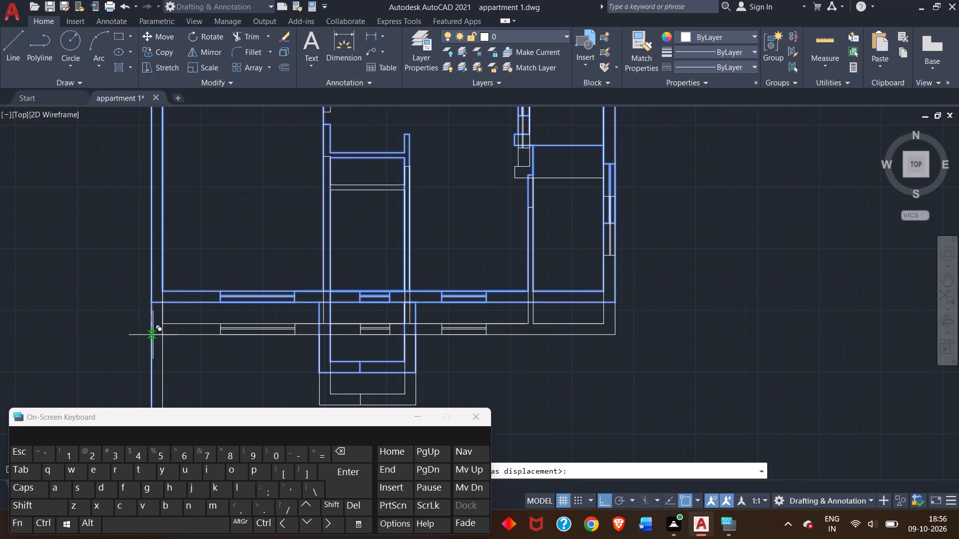
scroll(164, 373, down, 4)
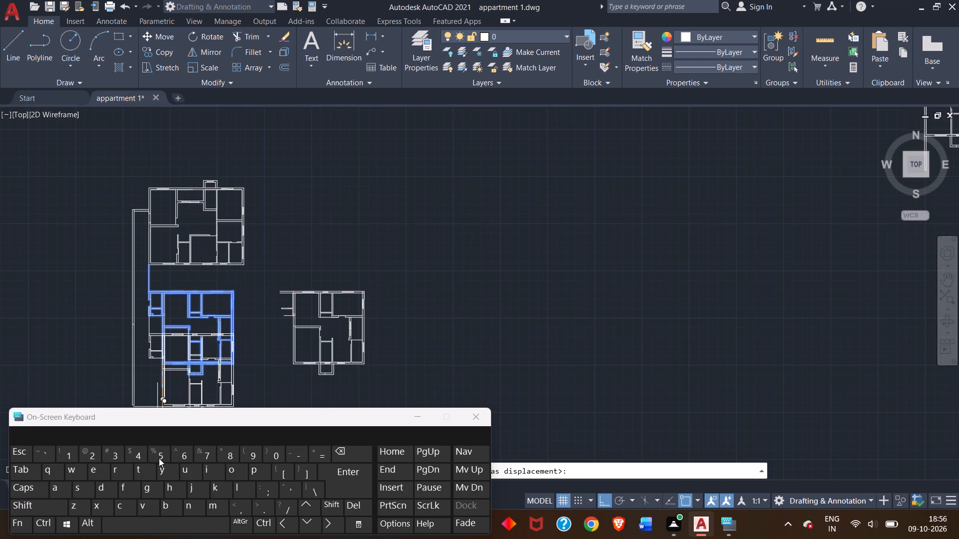
middle_drag(212, 363, 212, 363)
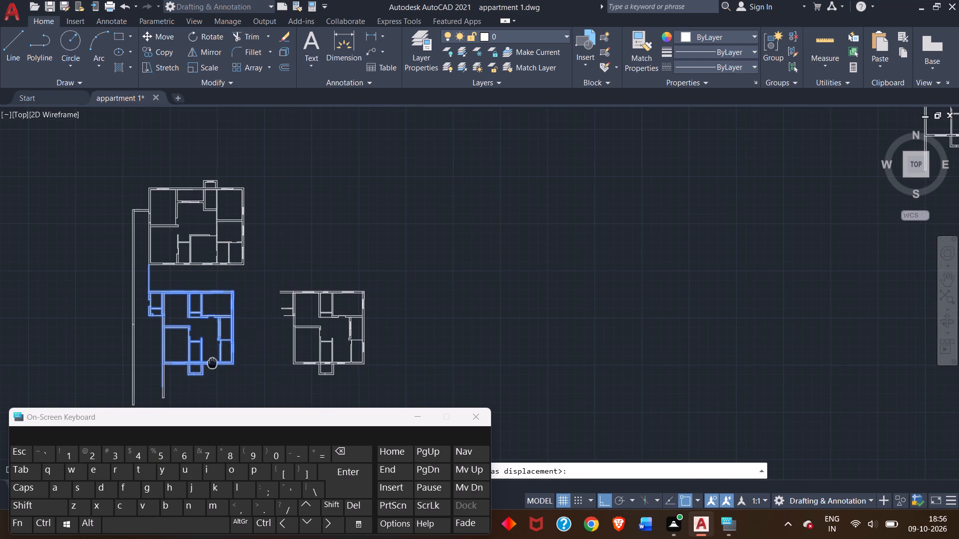
middle_drag(212, 363, 226, 244)
scroll(192, 286, up, 2)
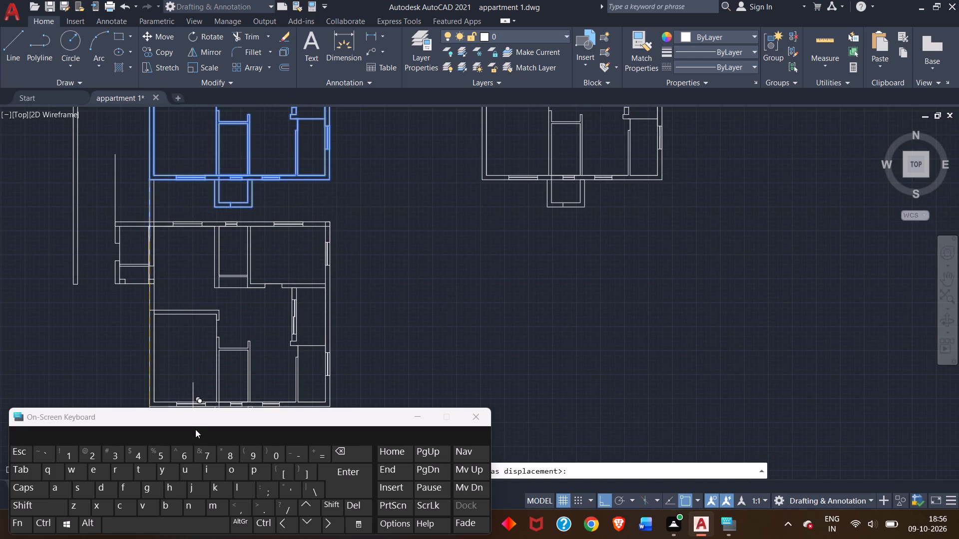
middle_drag(192, 376, 195, 224)
middle_drag(202, 266, 229, 355)
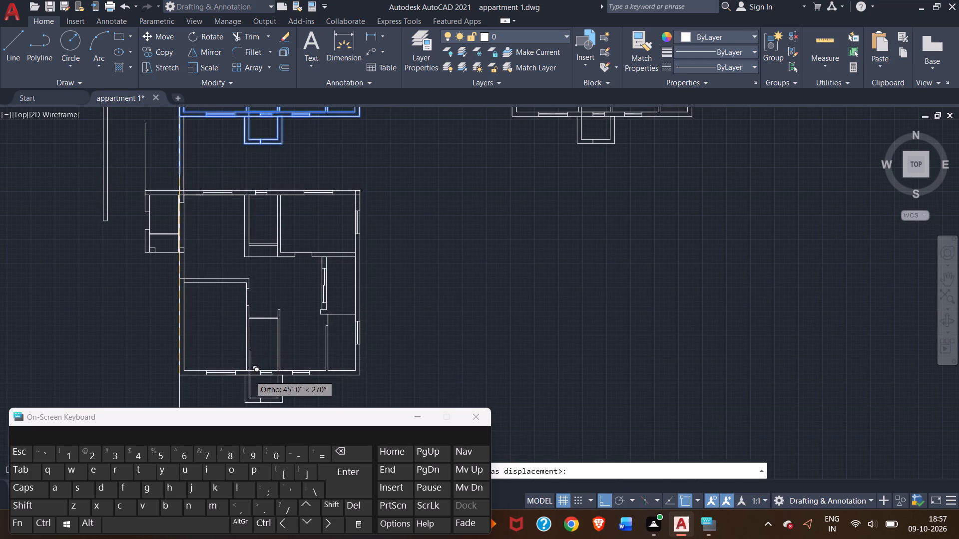
double_click(250, 381)
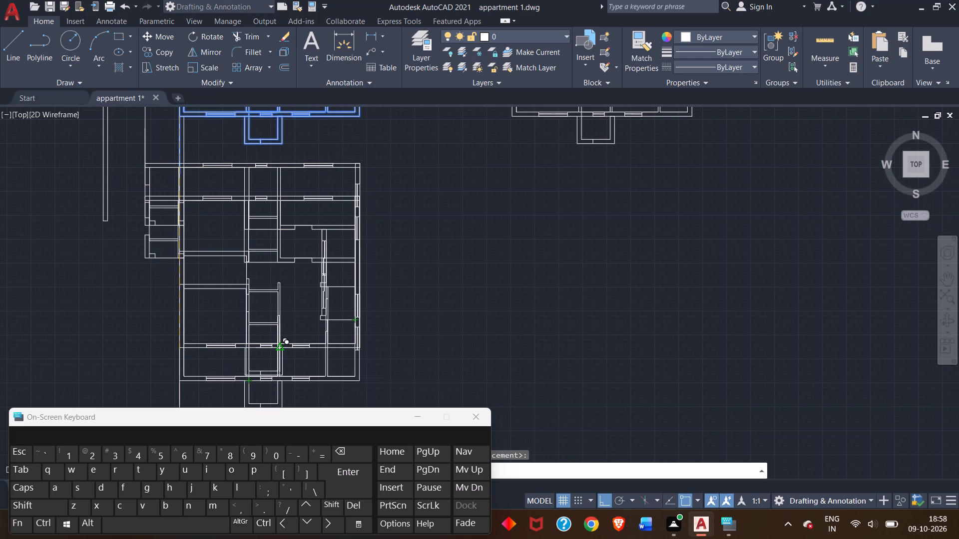
right_click(406, 316)
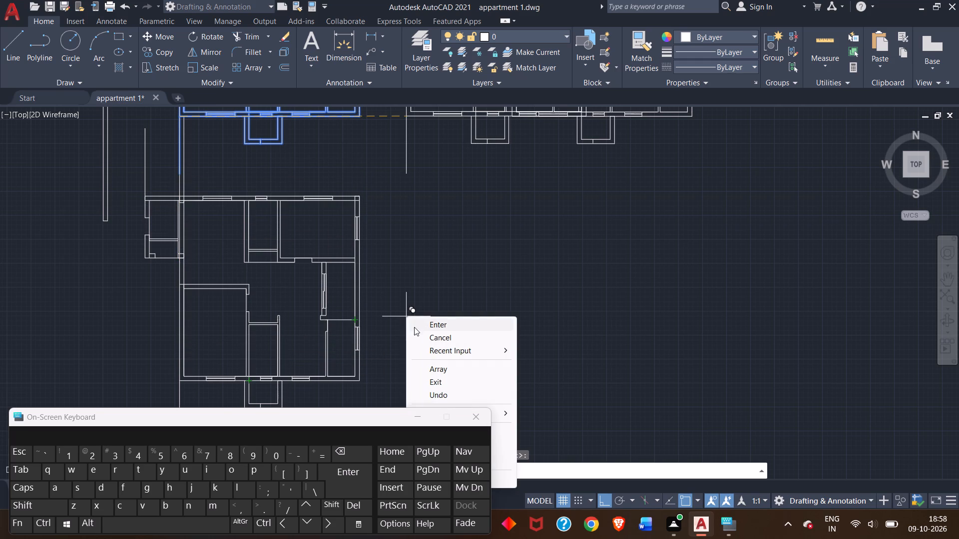
click(431, 326)
On the new lower copy, trim the vertical extension line above the left projection and both lines of the projection's top wall.
scroll(424, 264, down, 2)
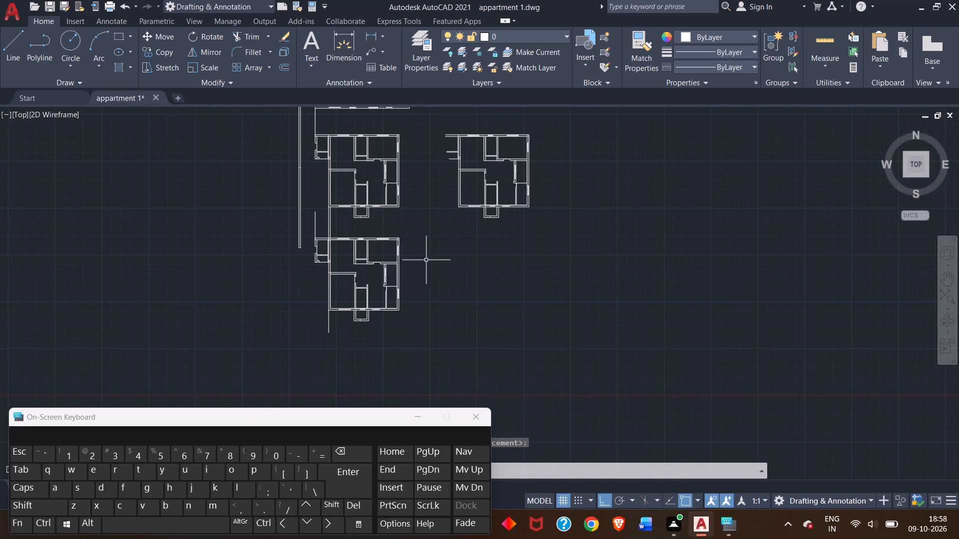
middle_drag(447, 229, 447, 329)
middle_drag(433, 308, 390, 172)
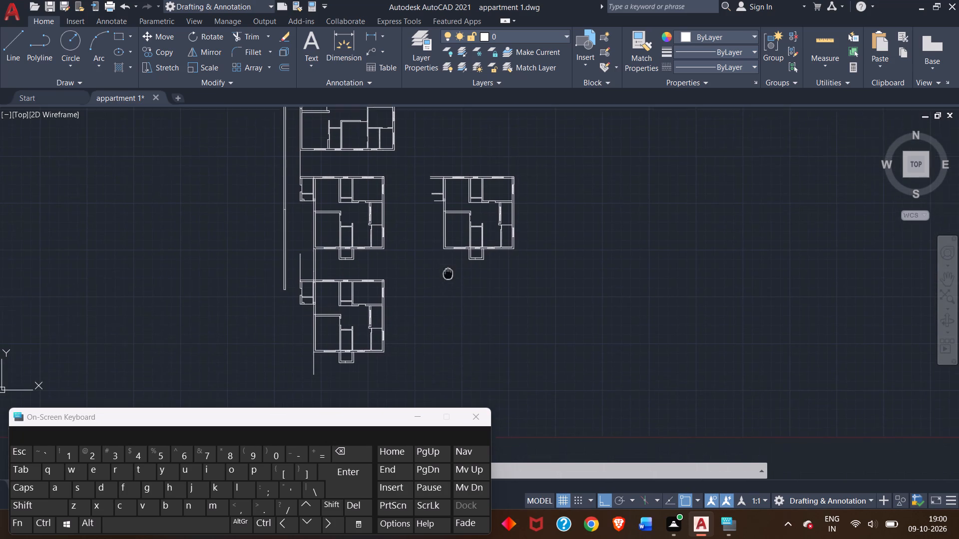
middle_drag(448, 270, 453, 260)
scroll(310, 286, up, 3)
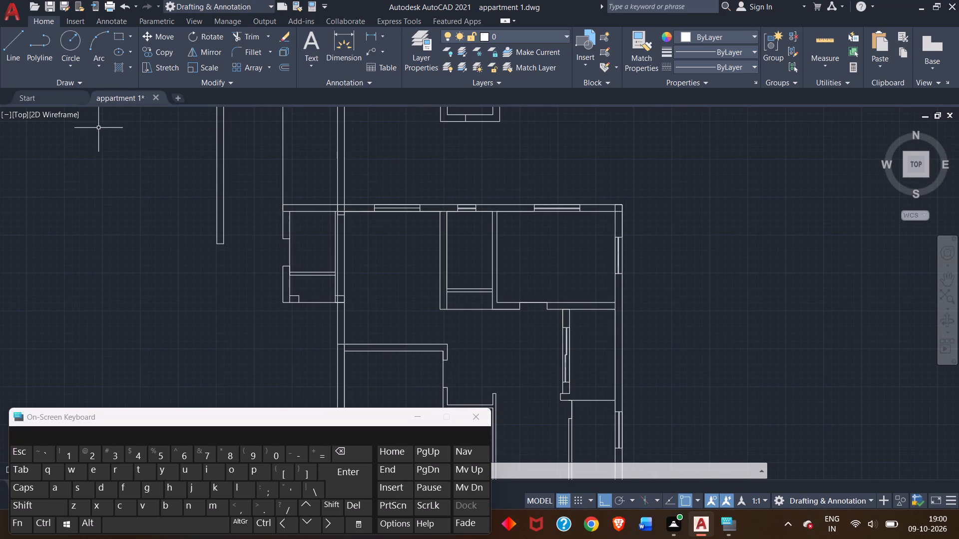
click(240, 36)
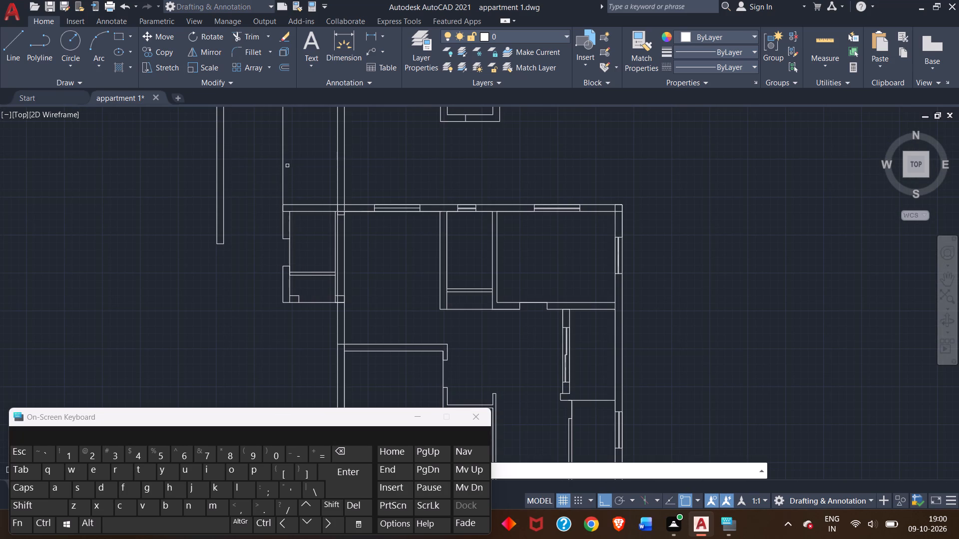
double_click(283, 164)
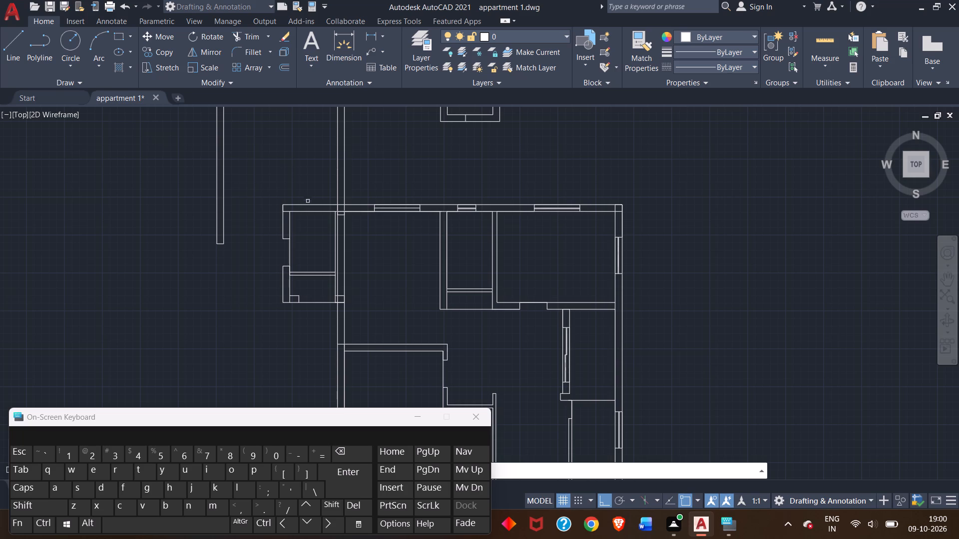
click(311, 205)
click(312, 212)
Trim away the upper segment of the left projection's outer wall, including its end caps and the adjoining inner line.
click(282, 208)
click(285, 212)
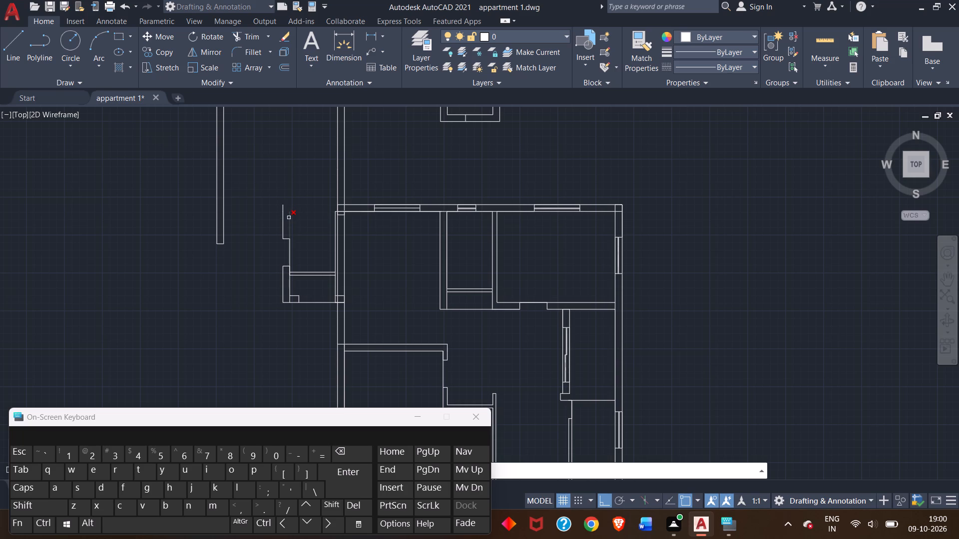
click(289, 218)
click(282, 213)
click(282, 210)
click(287, 238)
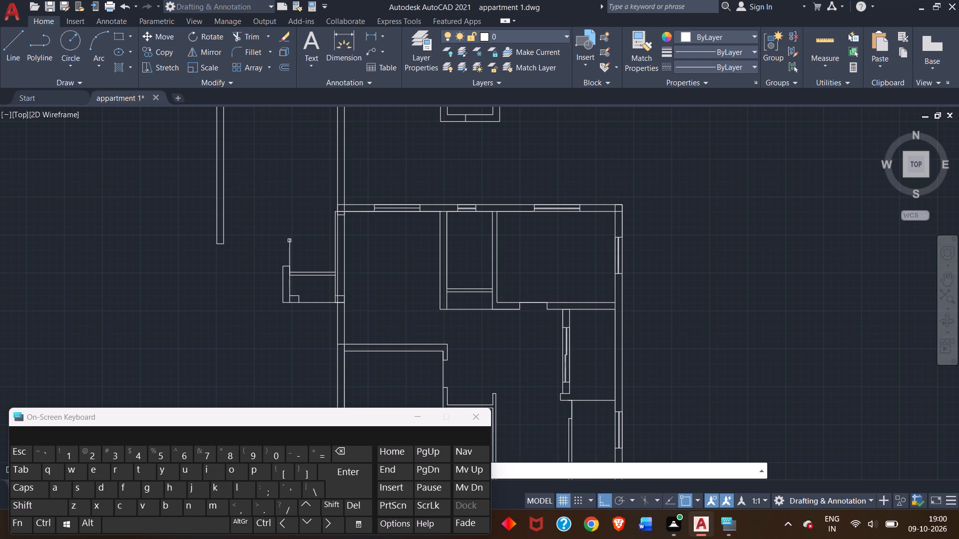
click(290, 242)
Trim away the left projection's double-line cross partition and the lower segment of its outer wall.
double_click(303, 271)
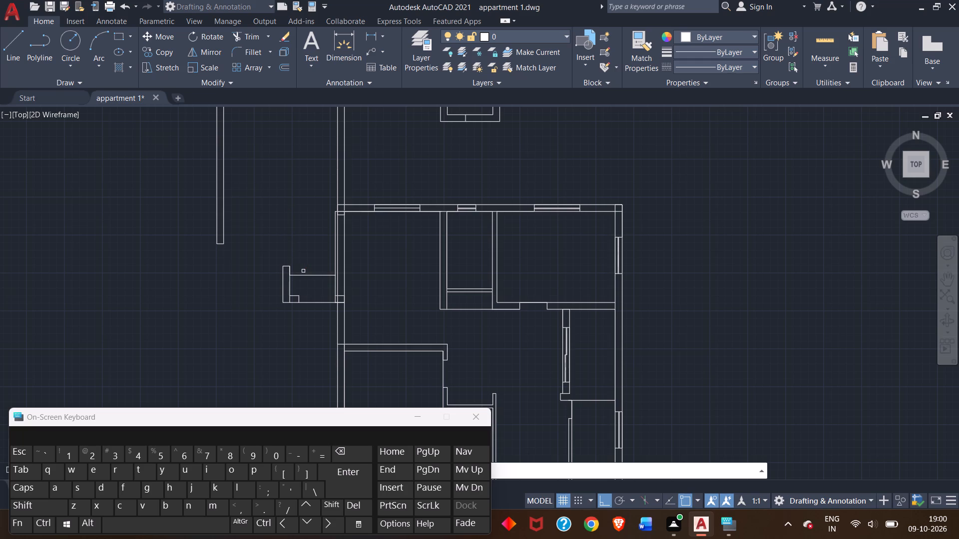
click(303, 273)
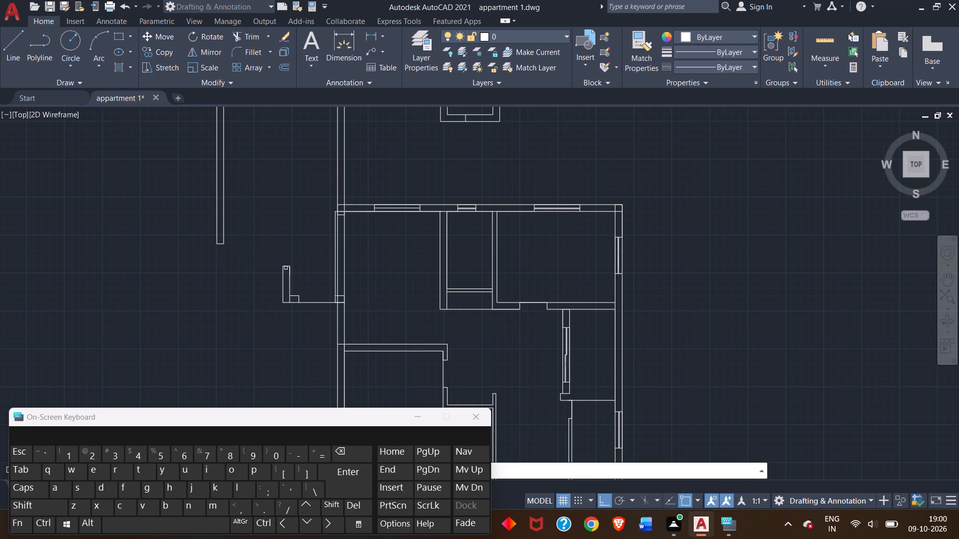
click(284, 267)
click(287, 267)
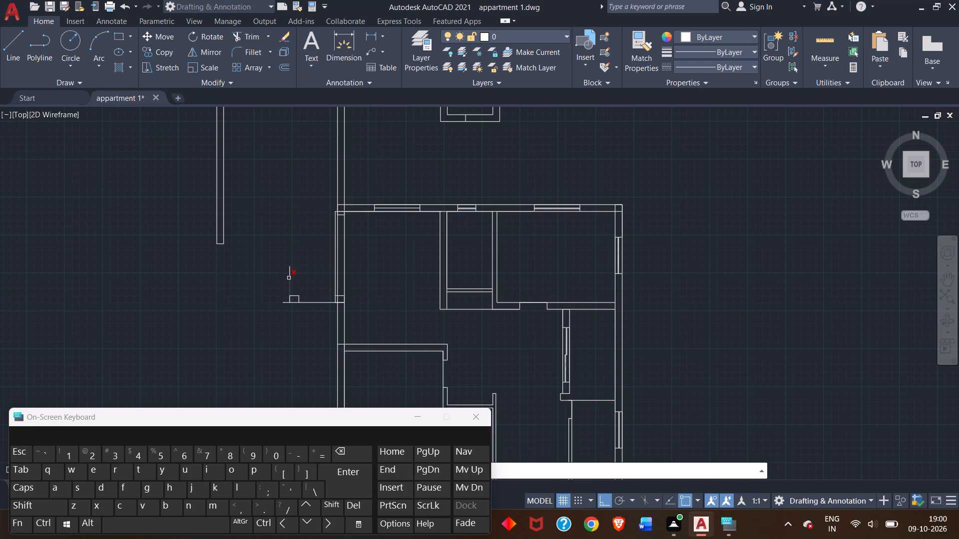
click(290, 283)
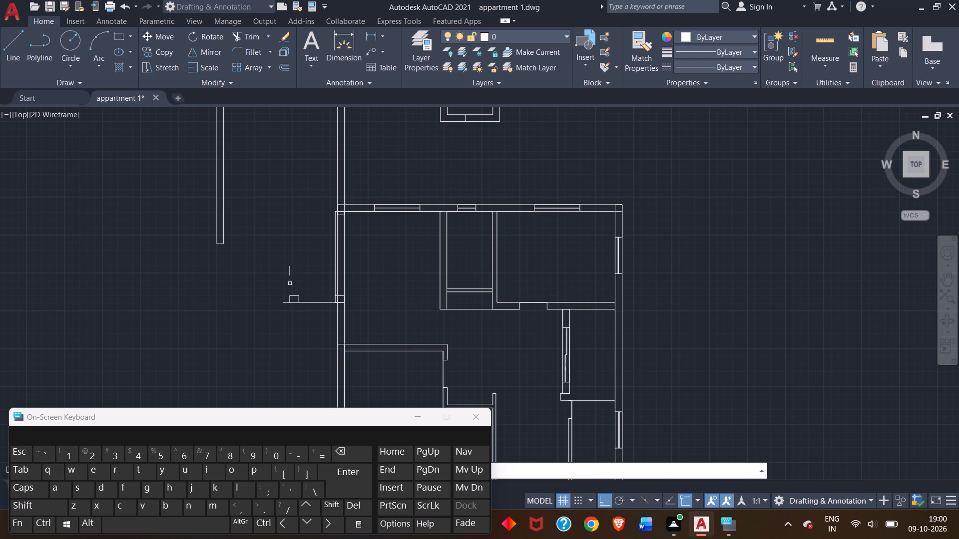
click(290, 276)
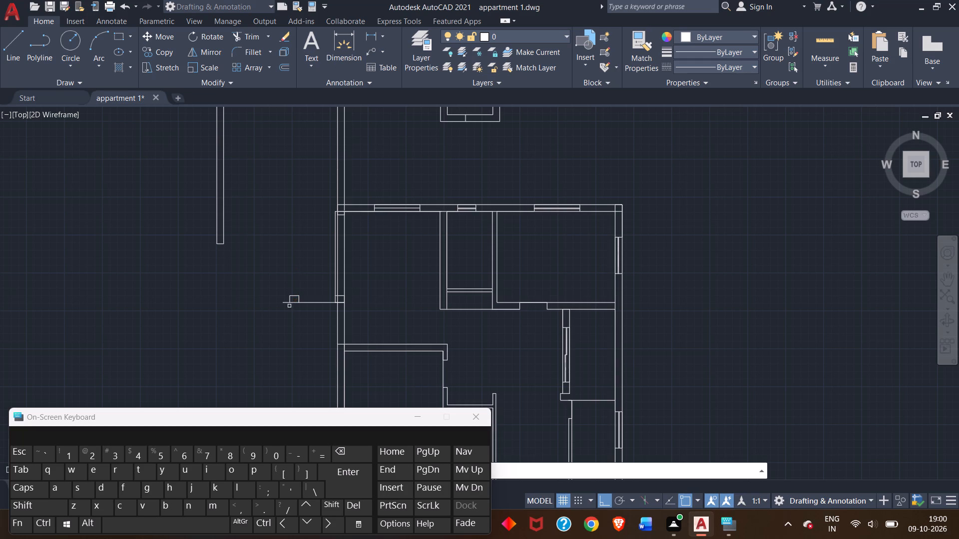
Trim away the small outer corner remnants of the left projection and the horizontal line running from them to the house's left wall.
click(287, 303)
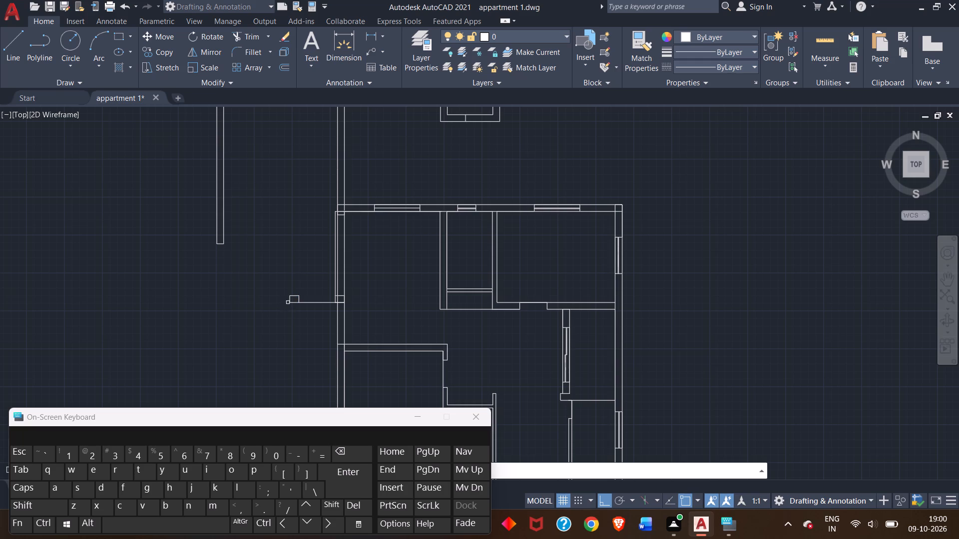
click(289, 301)
click(291, 299)
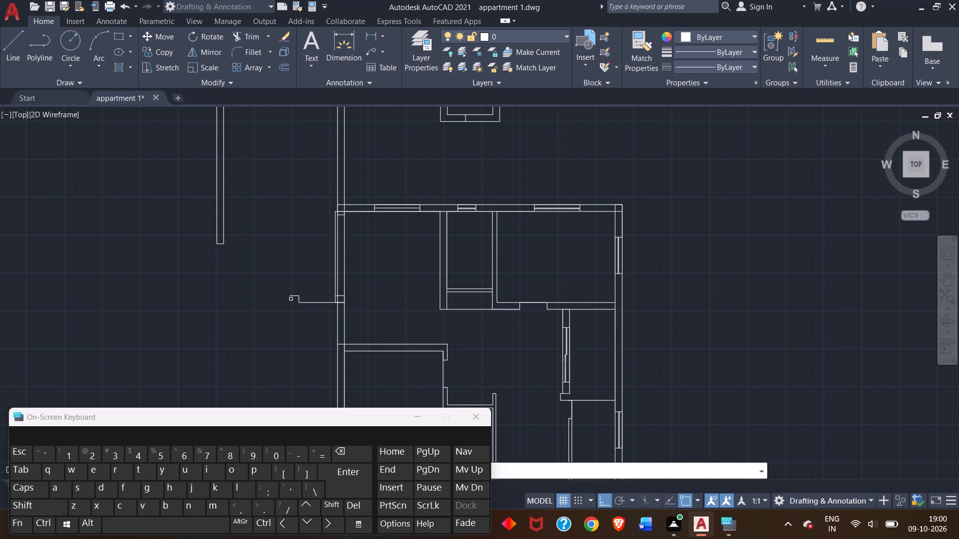
click(294, 296)
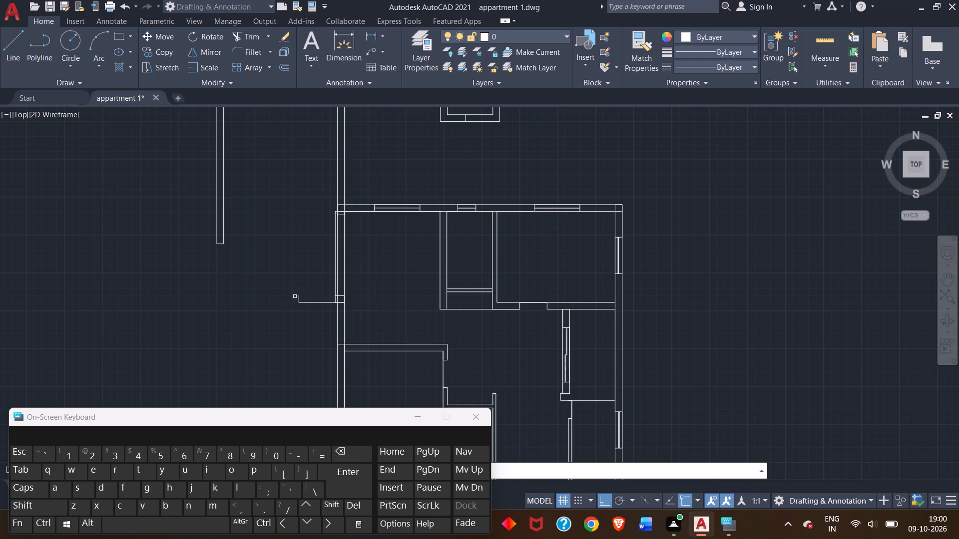
click(298, 297)
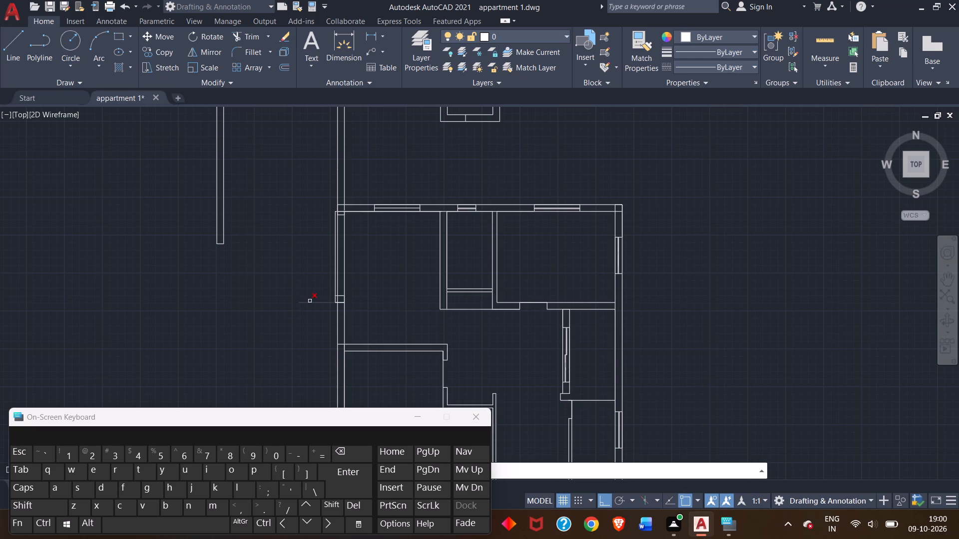
click(312, 302)
Trim the line just outside the house's left wall, plus both cross lines and stubs at its lower end.
scroll(334, 289, up, 3)
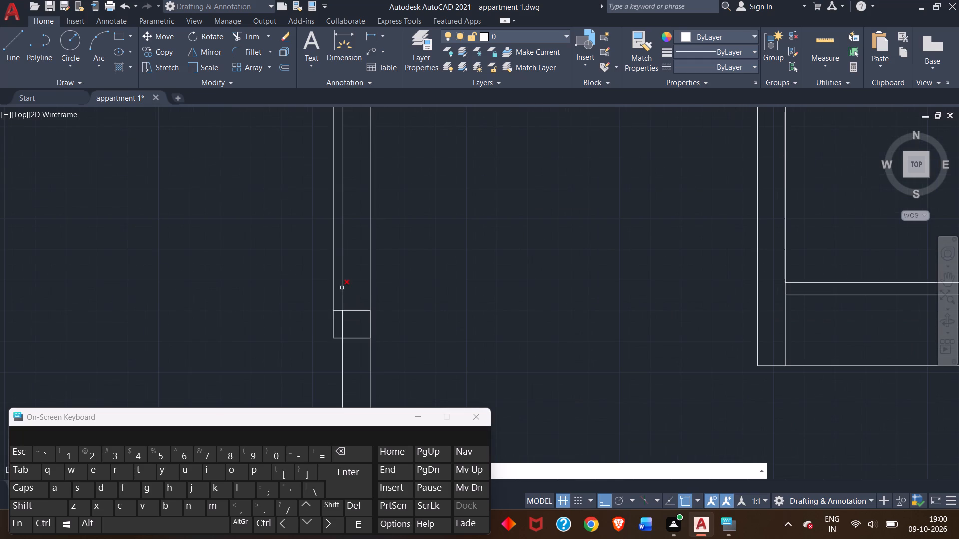
click(332, 254)
click(333, 320)
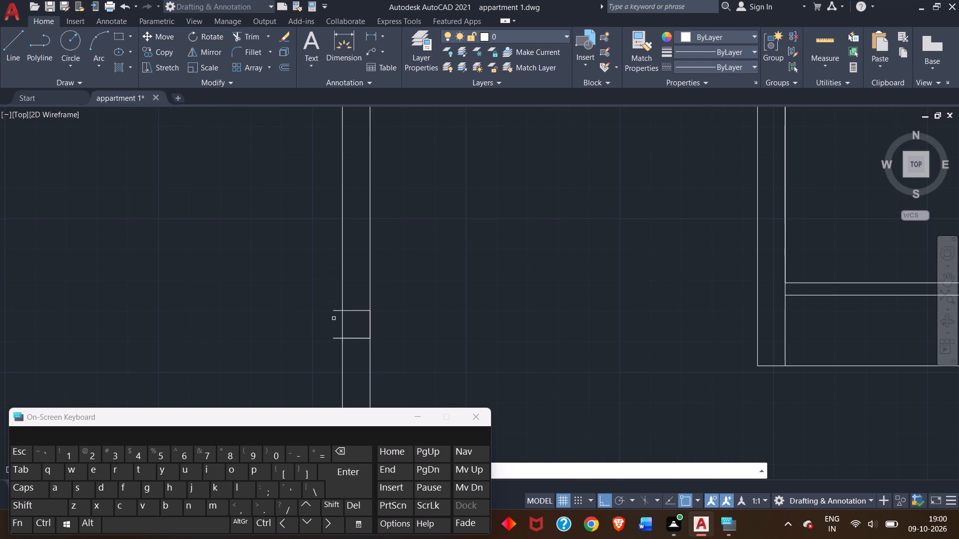
click(334, 311)
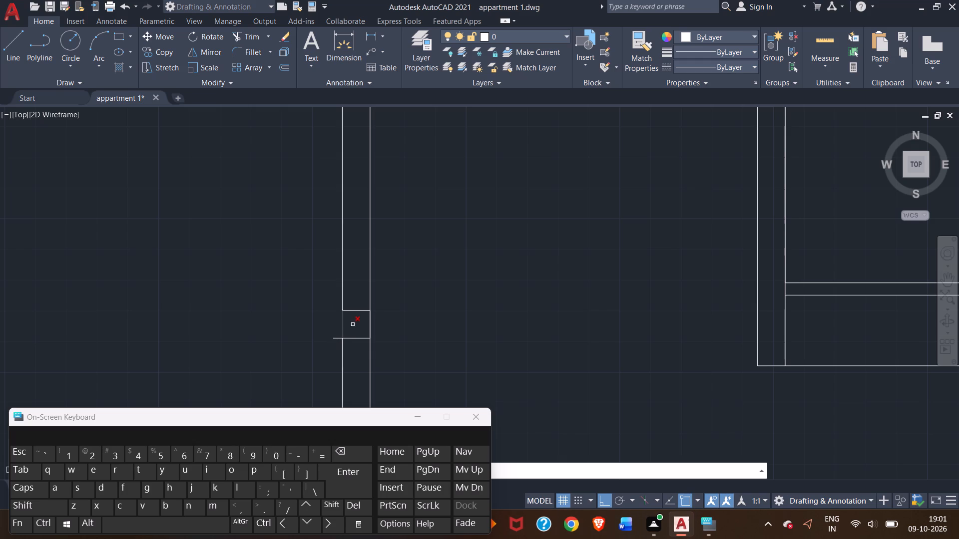
click(361, 309)
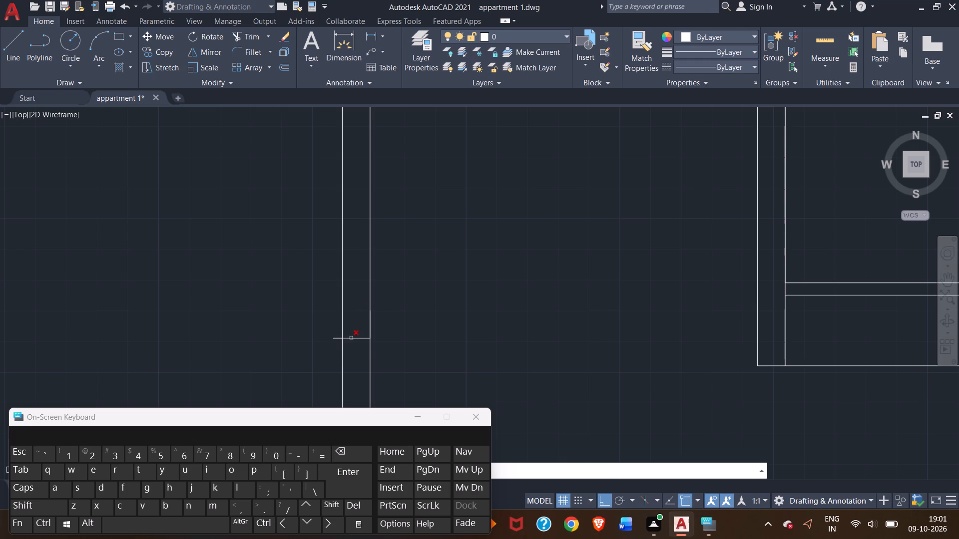
double_click(351, 338)
click(351, 339)
scroll(333, 342, up, 2)
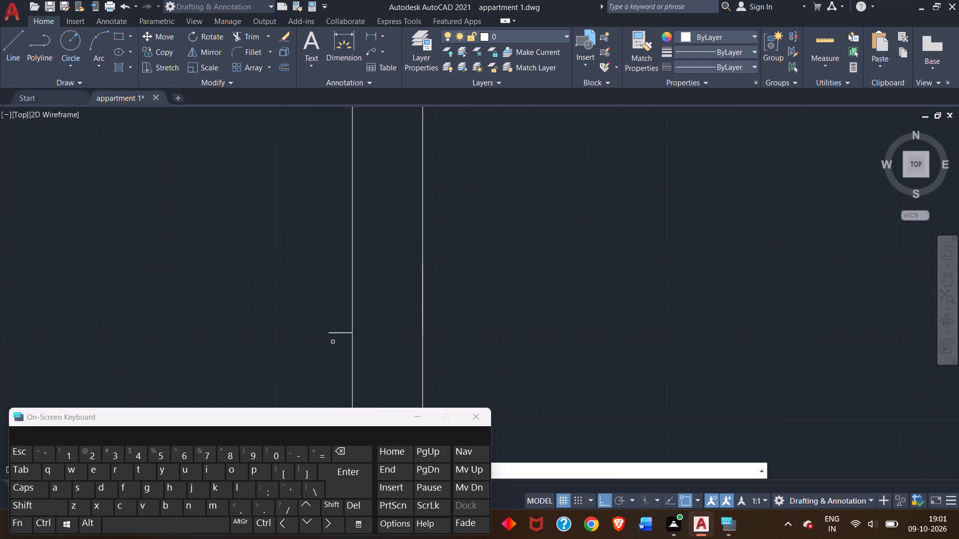
scroll(333, 342, up, 2)
click(343, 320)
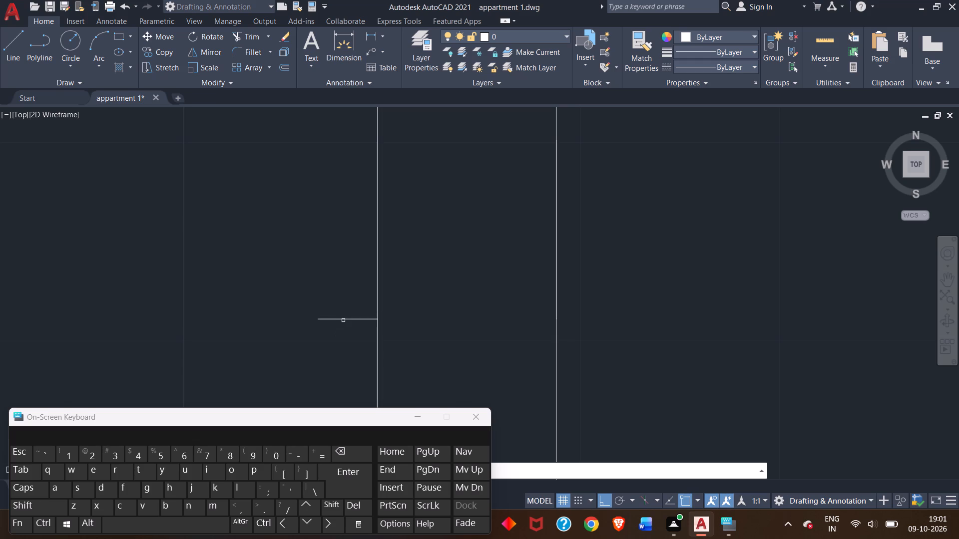
double_click(348, 317)
Trim the horizontal lines crossing the left wall at the top-left corner, including the short stub outside the wall.
scroll(347, 317, down, 4)
scroll(329, 273, down, 2)
middle_drag(315, 219, 314, 352)
scroll(345, 294, up, 4)
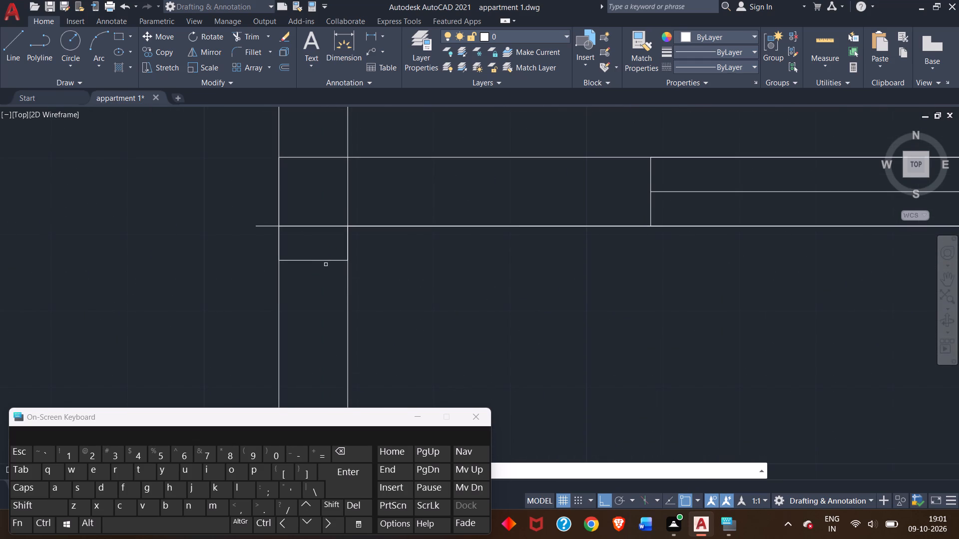
click(326, 260)
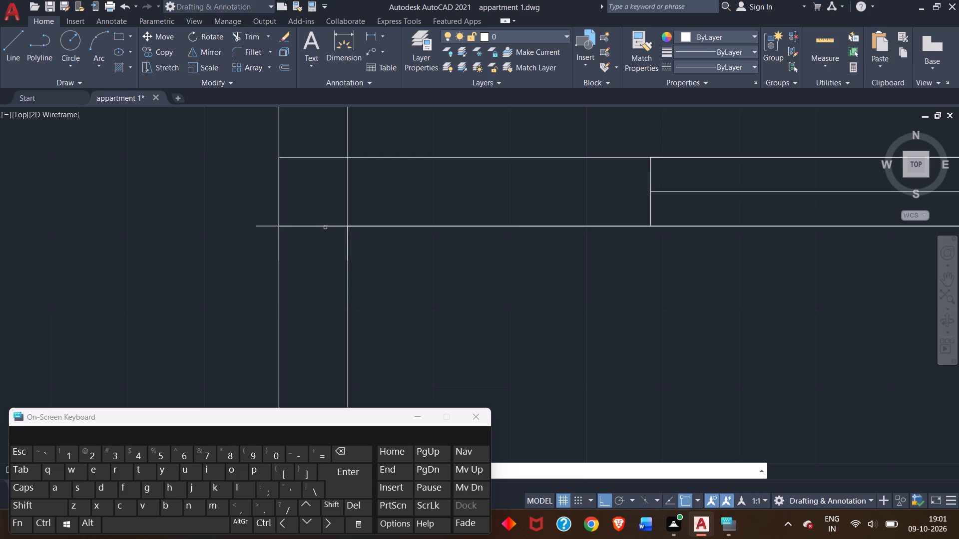
click(321, 227)
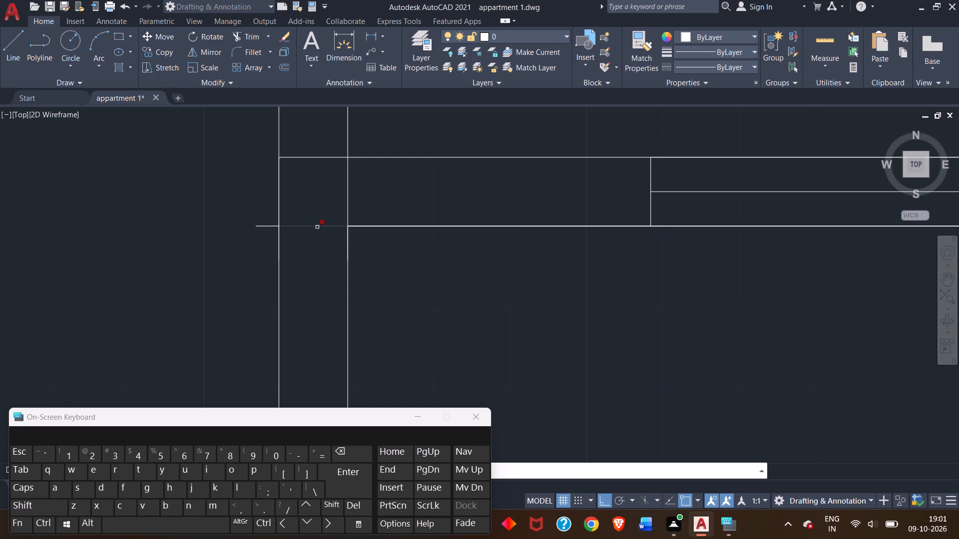
click(317, 227)
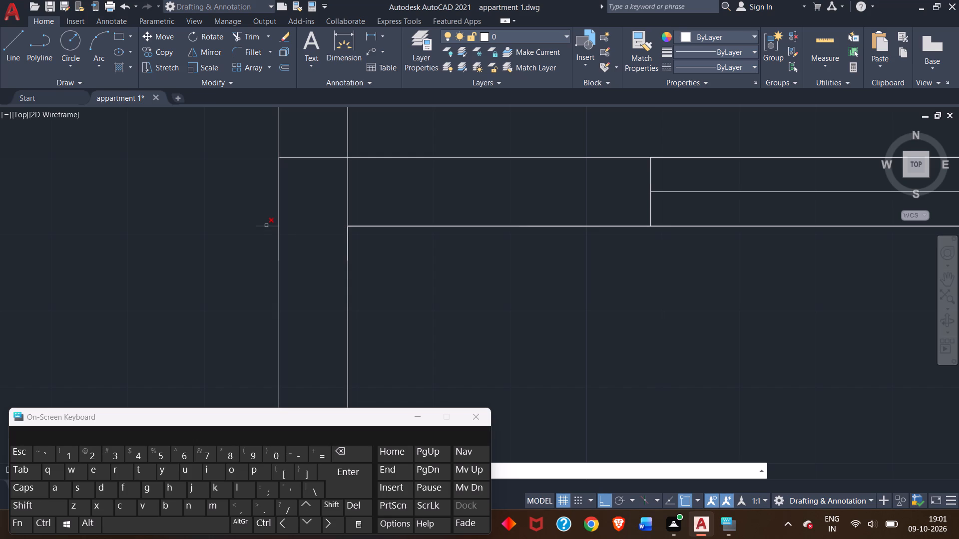
click(266, 226)
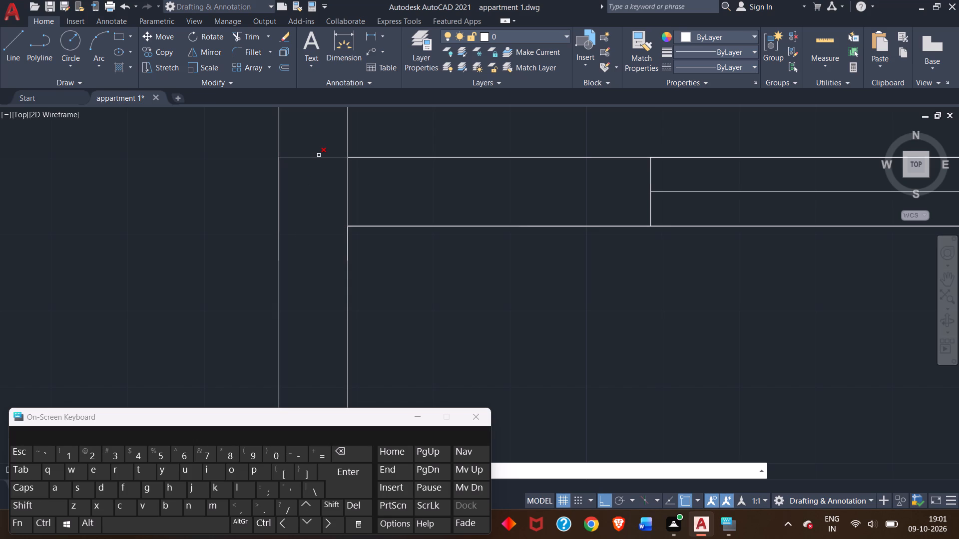
click(319, 155)
Trim the short vertical centre line in the bottom projection's wall on the house directly above the new copy.
scroll(326, 196, down, 3)
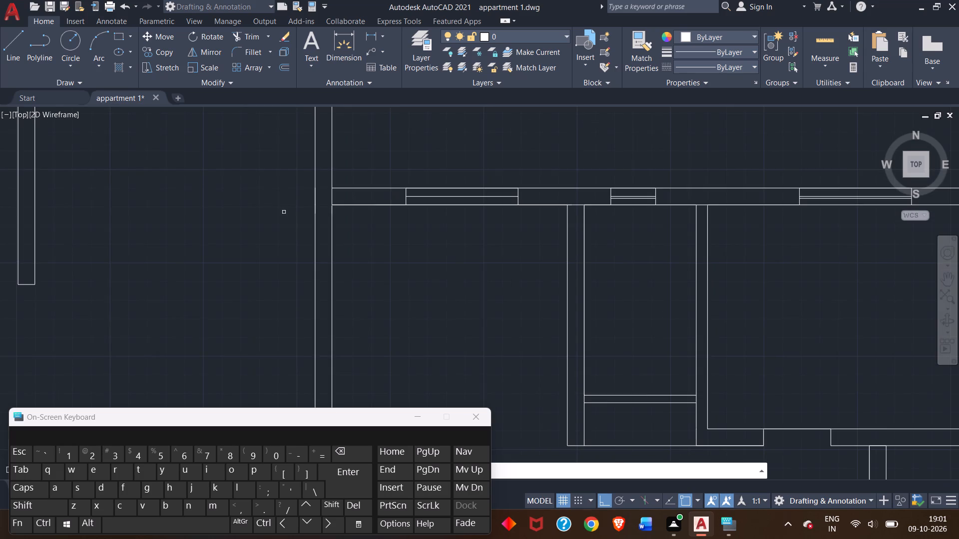
middle_drag(276, 209, 310, 391)
scroll(300, 327, down, 2)
middle_drag(299, 325, 264, 146)
middle_drag(241, 216, 254, 395)
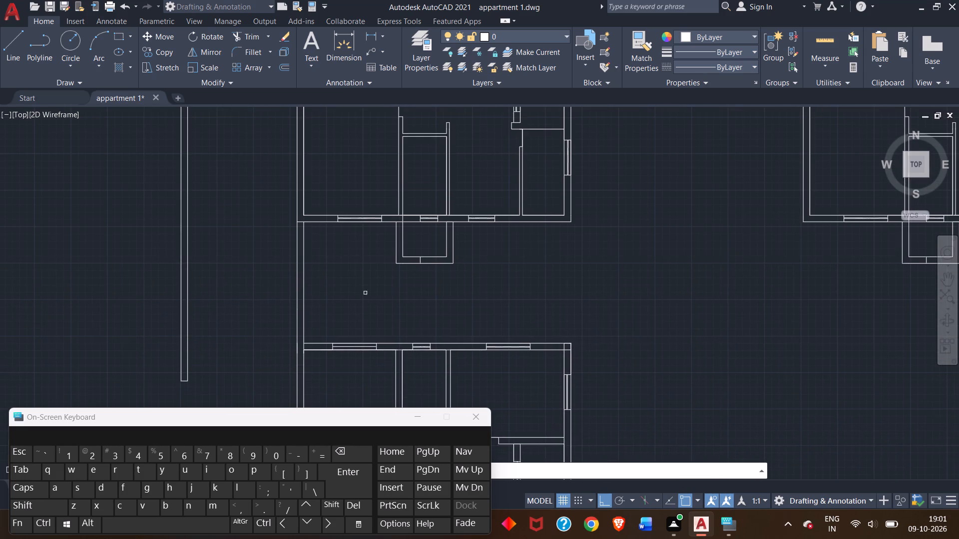
scroll(415, 250, up, 3)
click(426, 292)
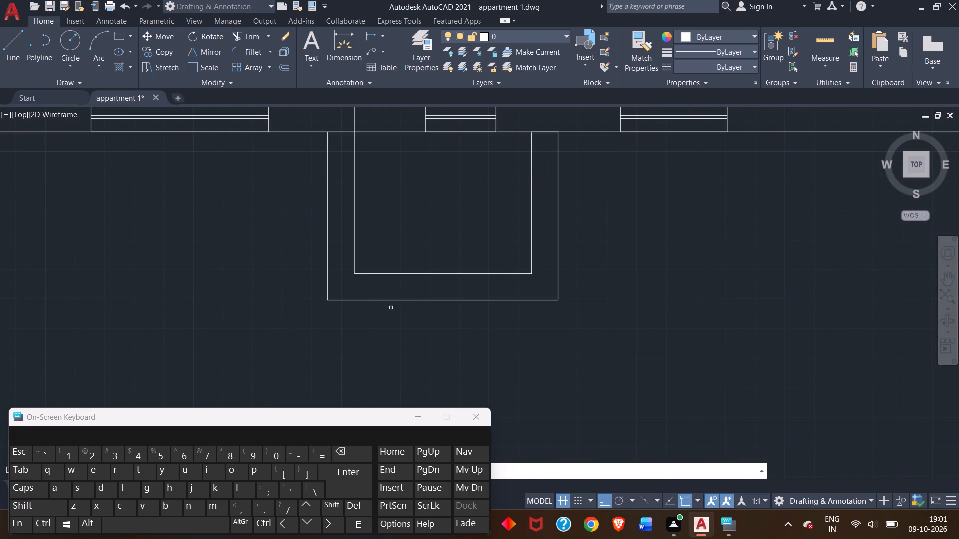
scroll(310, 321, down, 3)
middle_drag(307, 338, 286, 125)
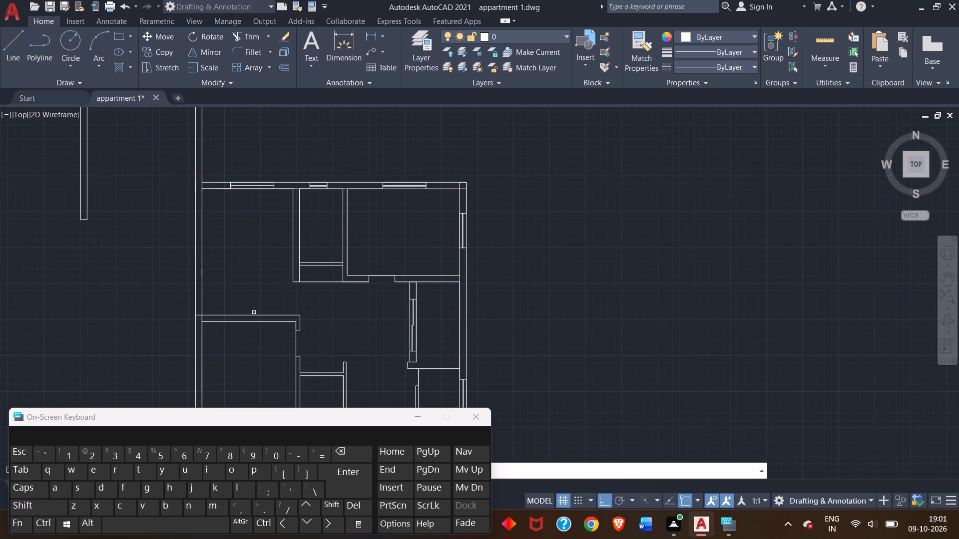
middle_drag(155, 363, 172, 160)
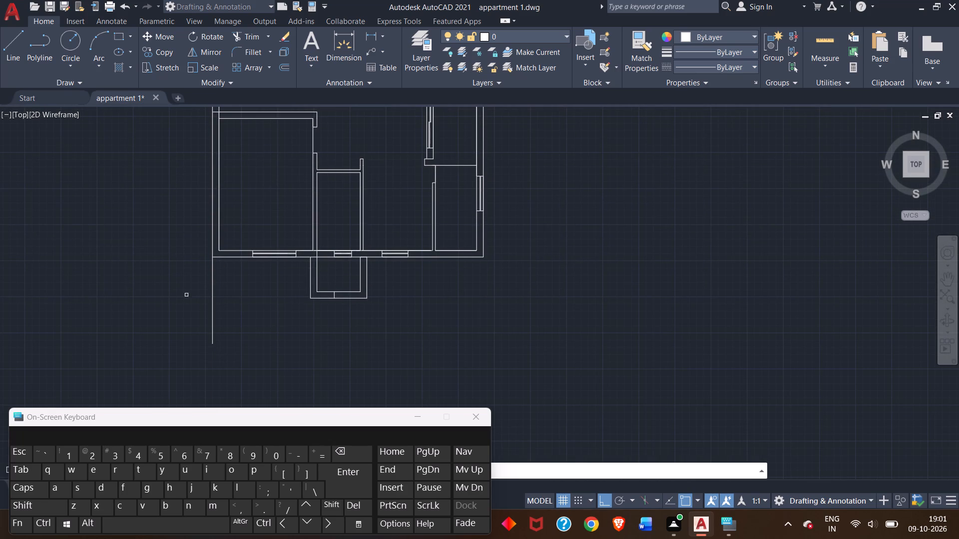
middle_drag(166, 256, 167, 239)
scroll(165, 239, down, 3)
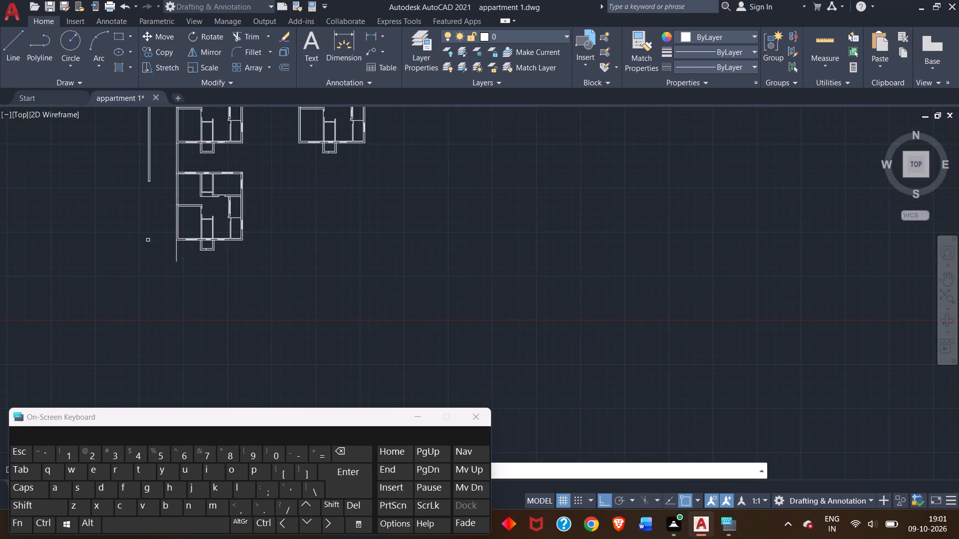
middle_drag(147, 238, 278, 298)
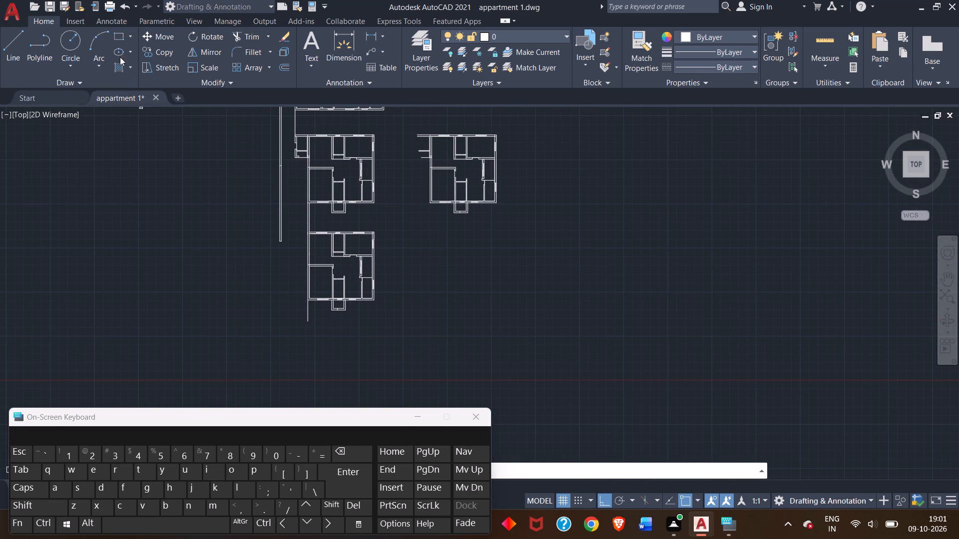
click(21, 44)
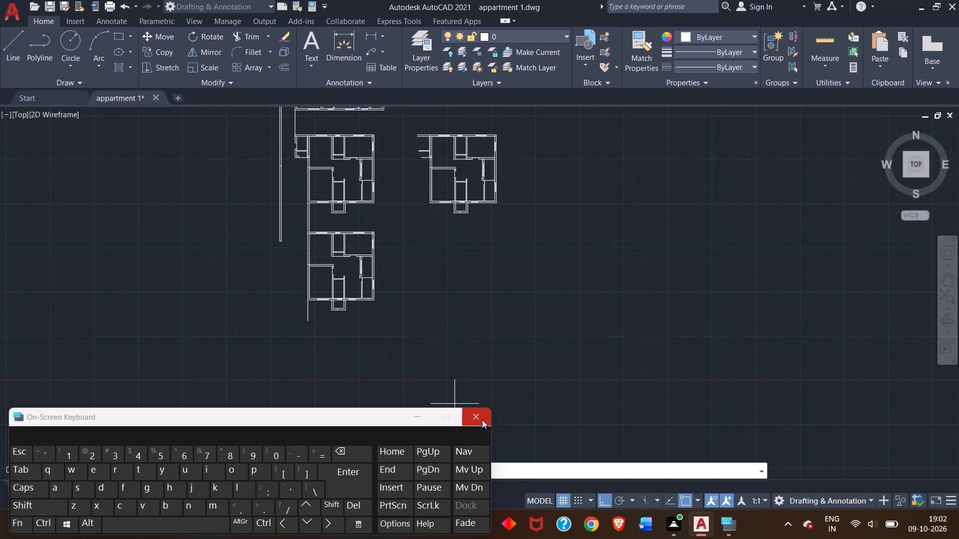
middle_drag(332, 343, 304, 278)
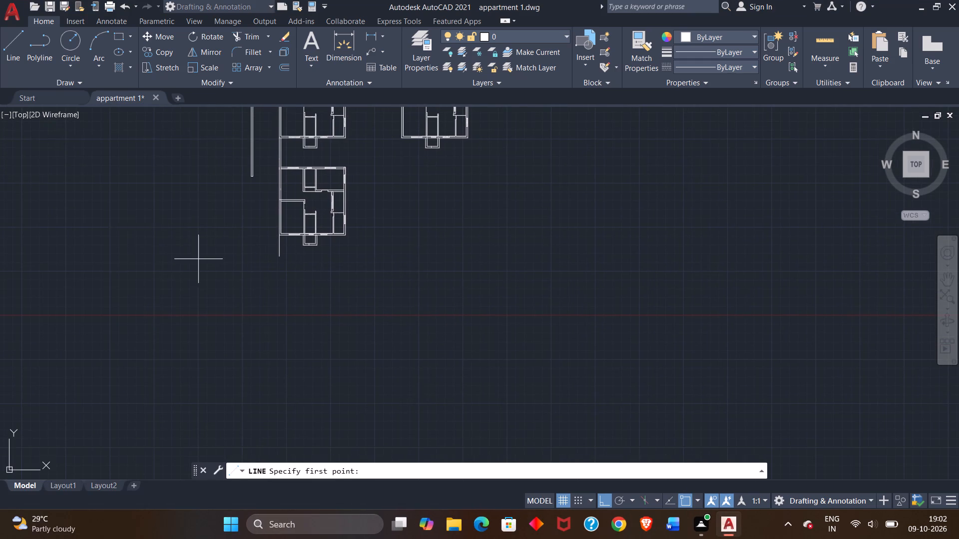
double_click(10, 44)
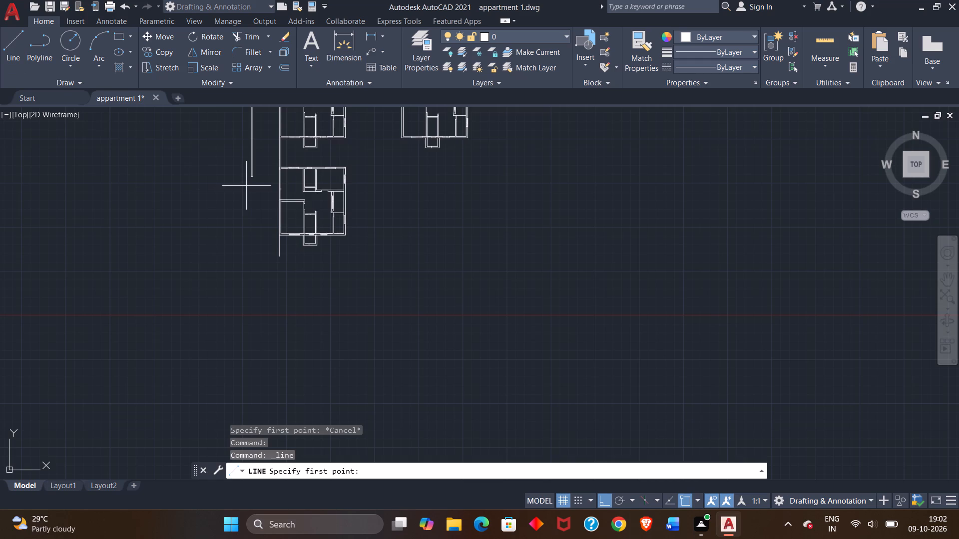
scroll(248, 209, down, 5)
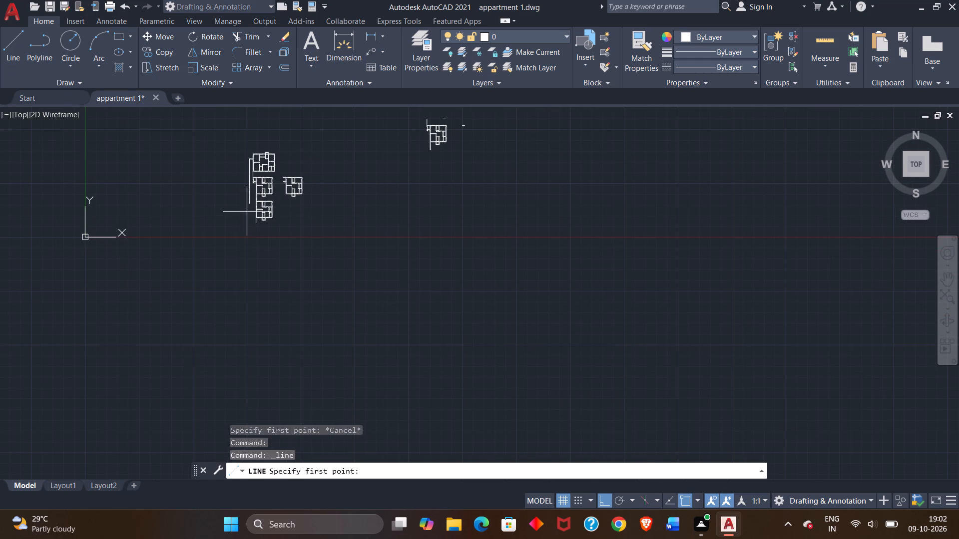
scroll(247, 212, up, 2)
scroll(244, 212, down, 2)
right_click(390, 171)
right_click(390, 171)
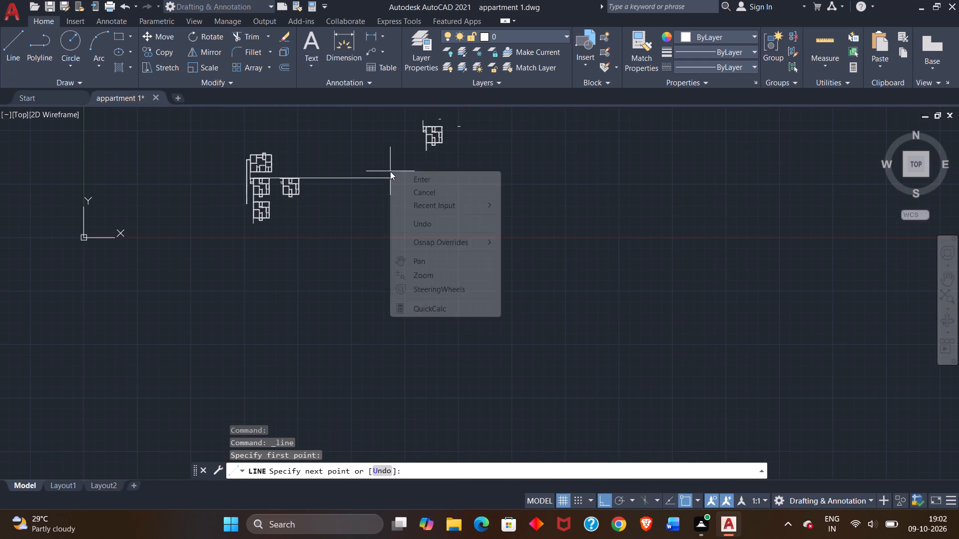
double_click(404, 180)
Move the cluster of four house plans with their long outer wall straight up, leaving the separate distant plan in place.
click(393, 158)
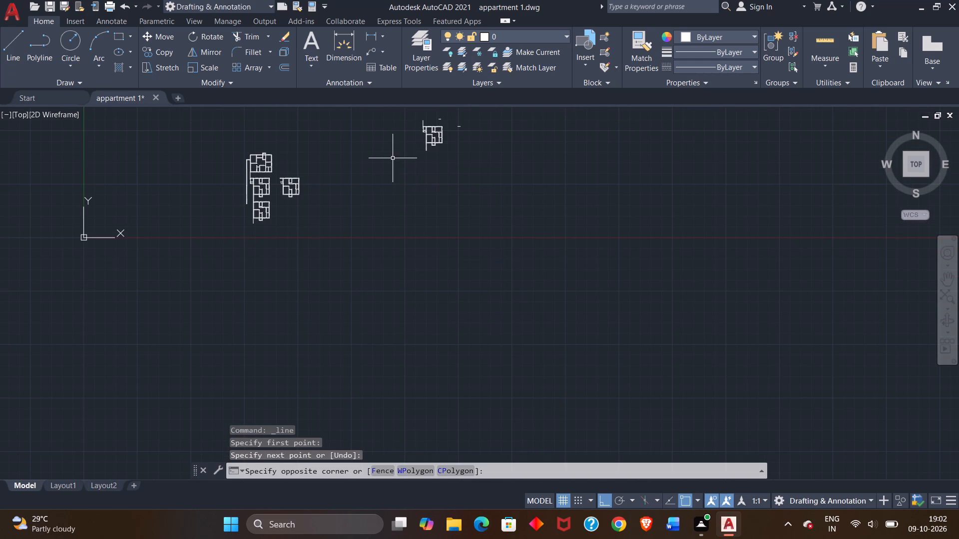
middle_drag(394, 161, 402, 222)
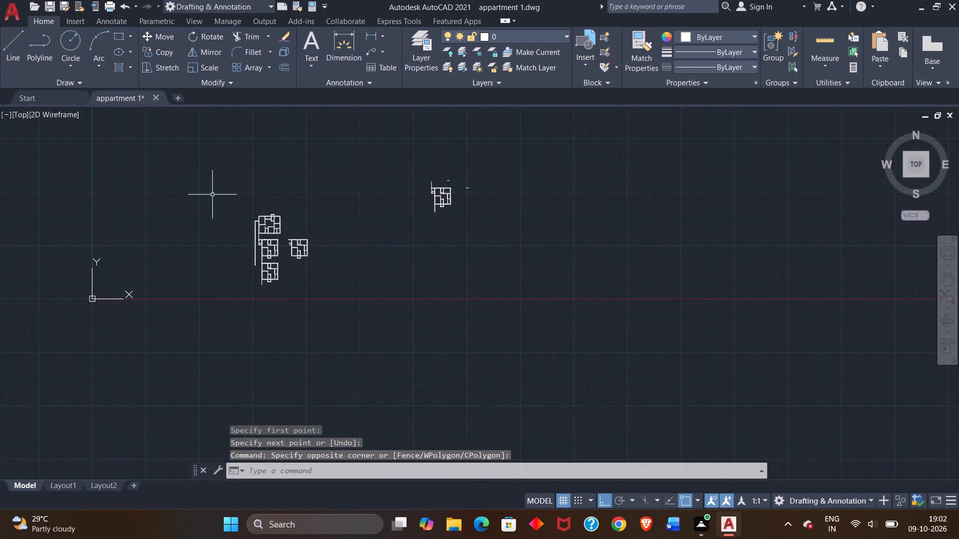
drag(212, 195, 304, 326)
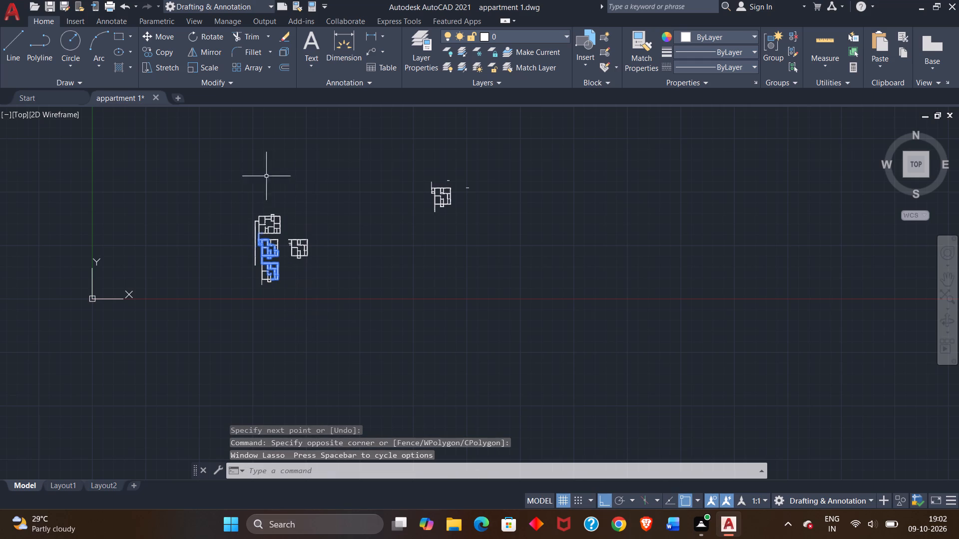
drag(248, 164, 232, 281)
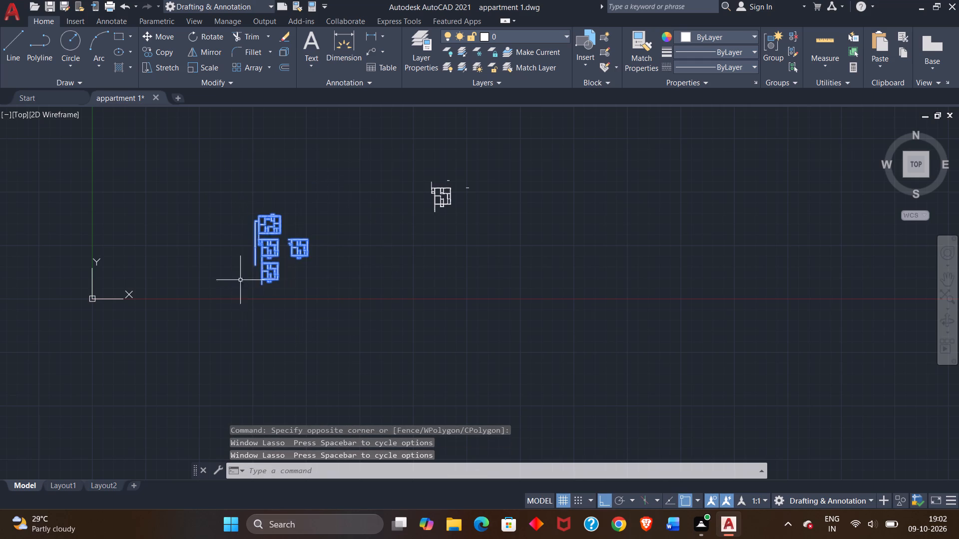
click(157, 40)
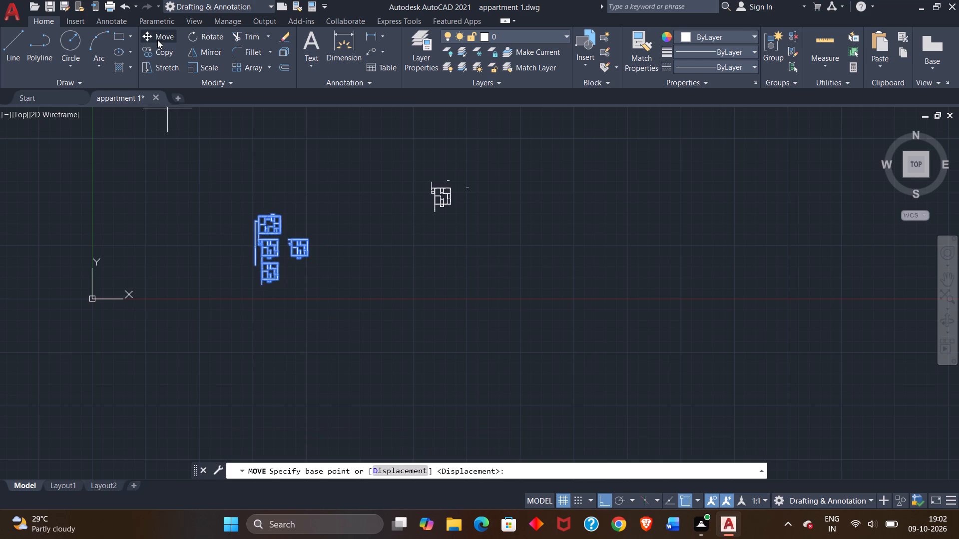
drag(257, 225, 259, 215)
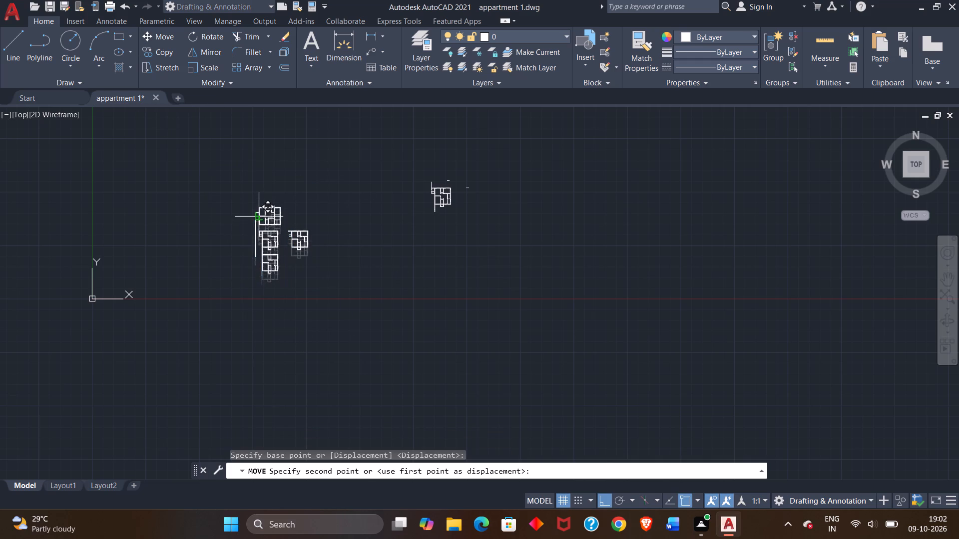
drag(259, 215, 255, 101)
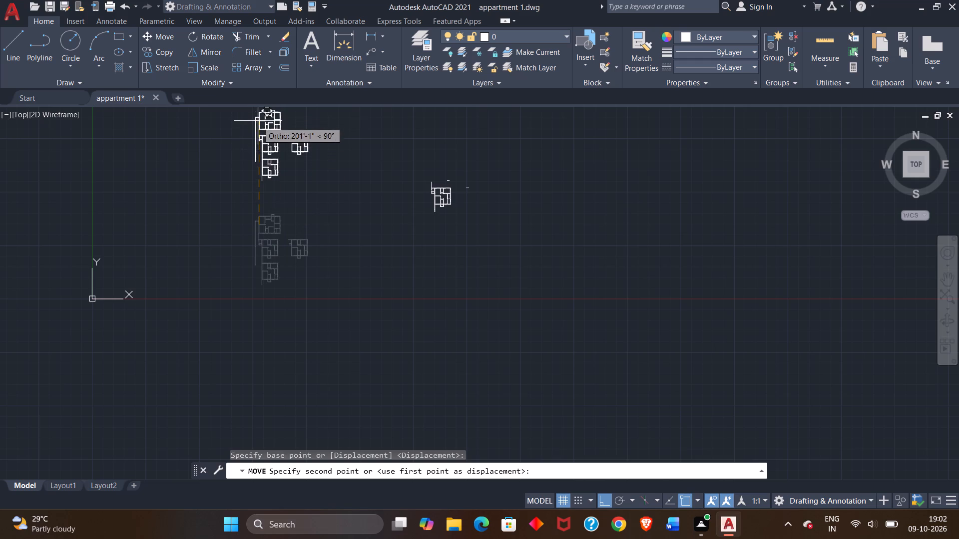
middle_drag(261, 111, 264, 258)
scroll(264, 258, up, 1)
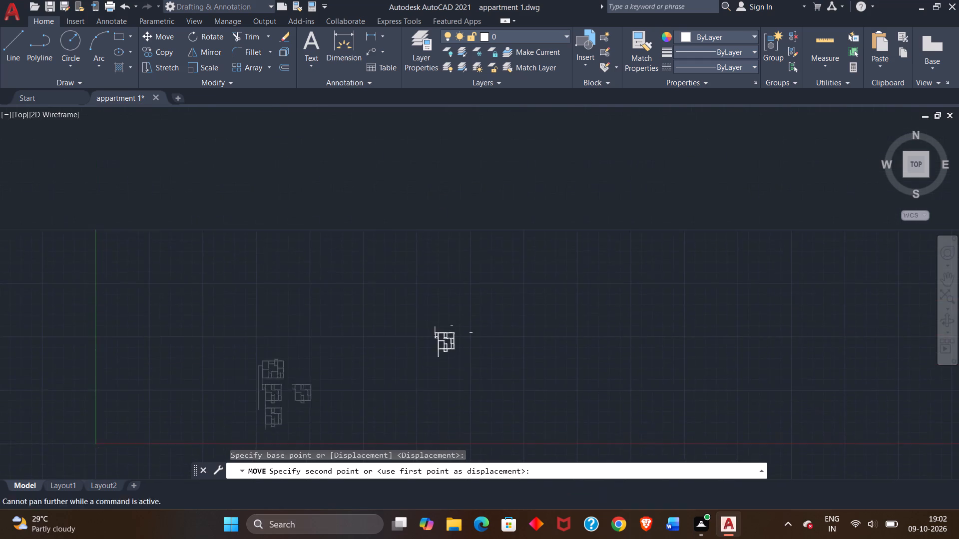
click(273, 143)
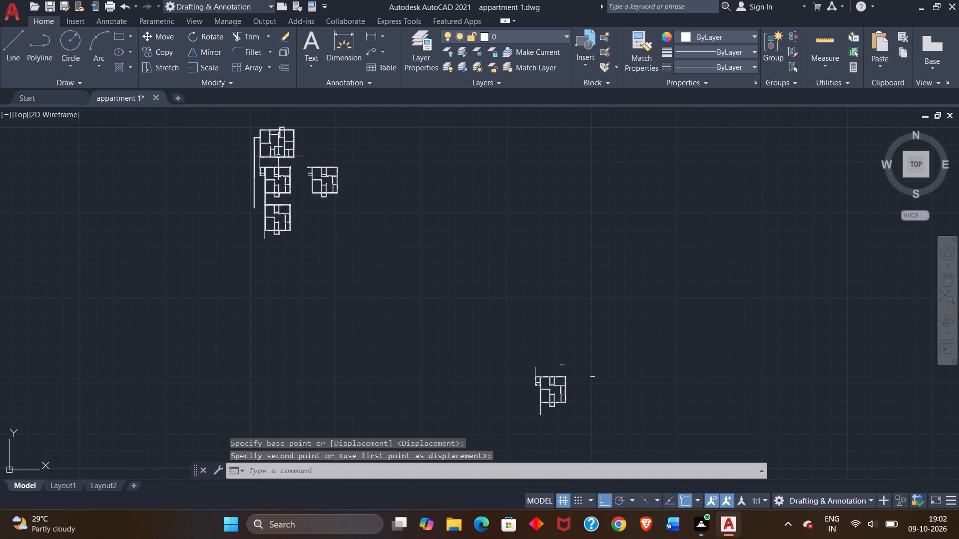
Draw a line straight down from the long outer wall's lower-left end, stopping just below the end of the lowest house's left wall line.
scroll(319, 237, down, 2)
scroll(317, 240, up, 4)
middle_drag(267, 242, 284, 227)
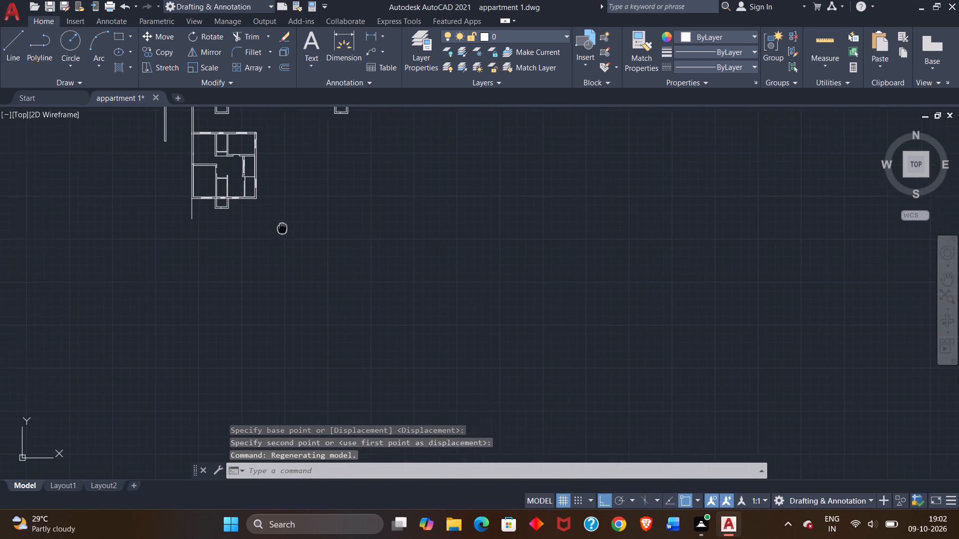
middle_drag(284, 227, 377, 152)
scroll(331, 192, up, 3)
middle_drag(334, 231, 368, 378)
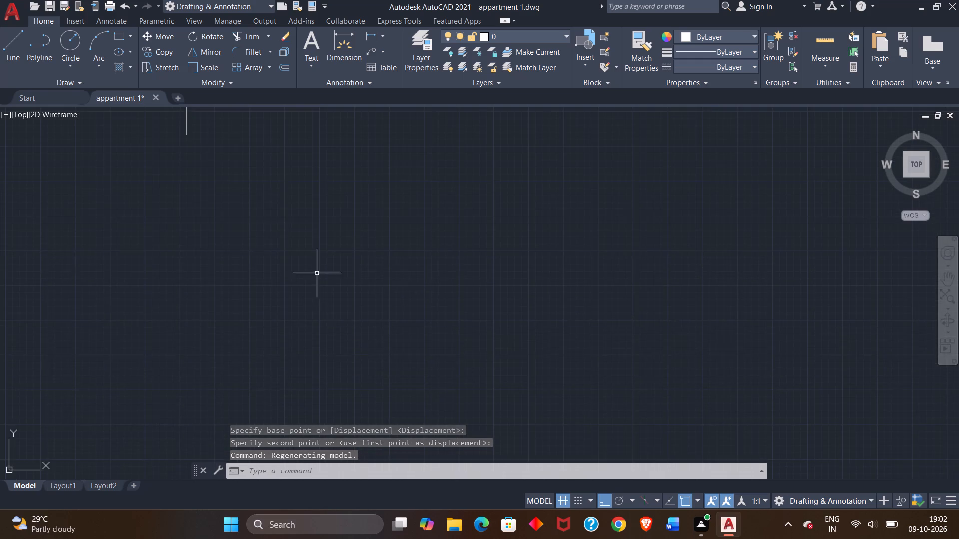
middle_drag(274, 183, 393, 435)
scroll(299, 355, down, 3)
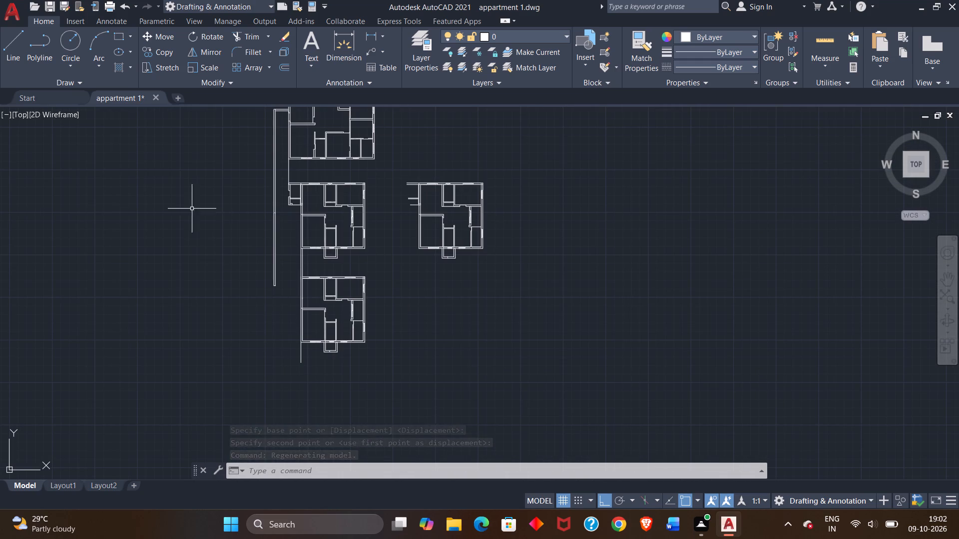
click(6, 47)
scroll(284, 292, up, 3)
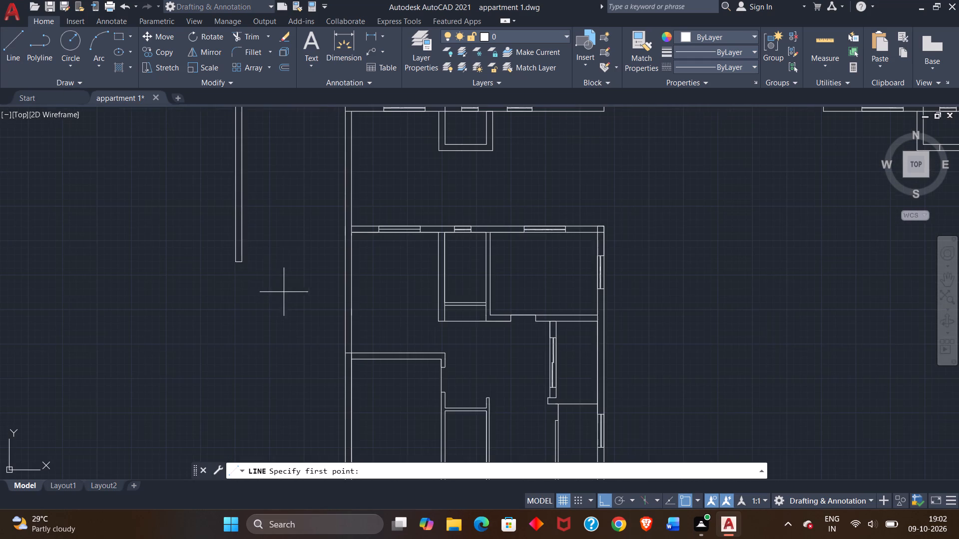
scroll(242, 253, up, 3)
click(206, 288)
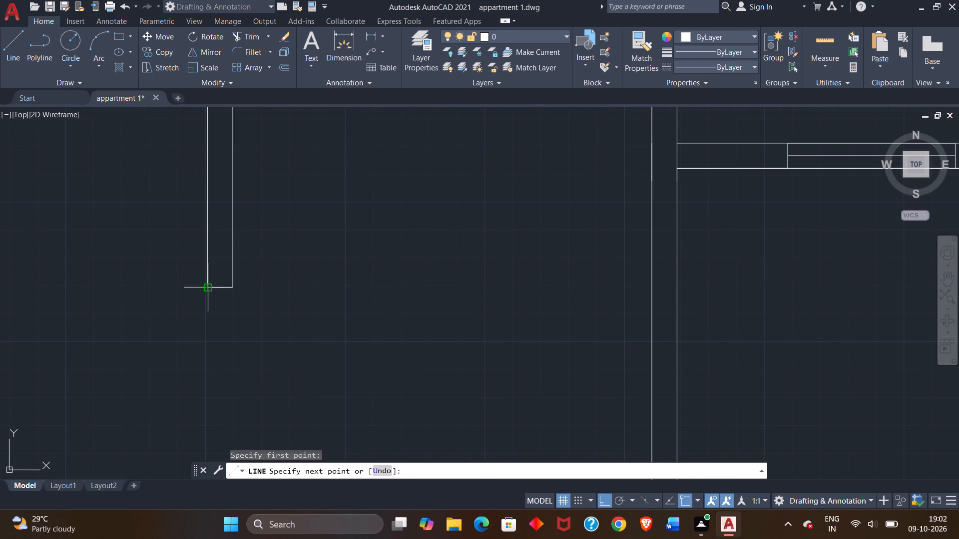
scroll(217, 417, down, 2)
middle_drag(217, 417, 191, 201)
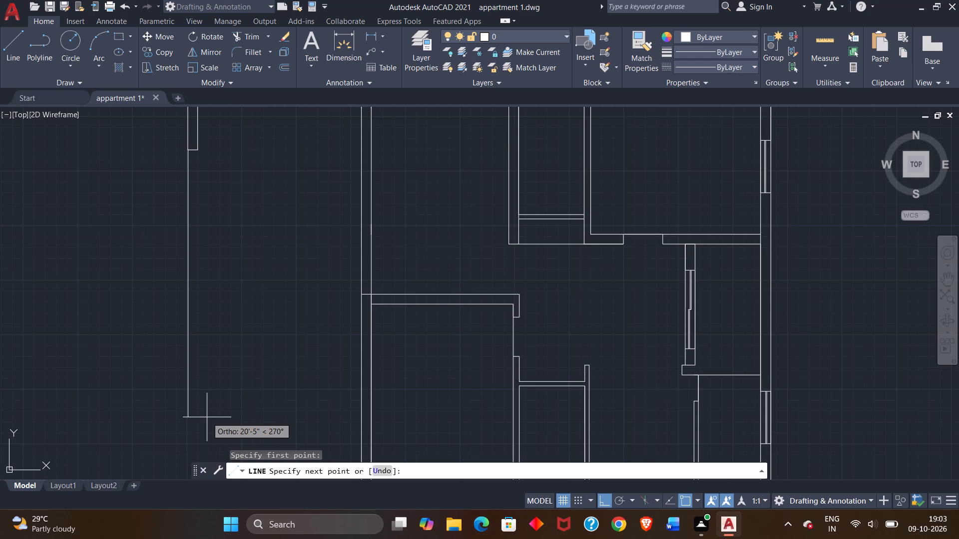
scroll(196, 389, down, 2)
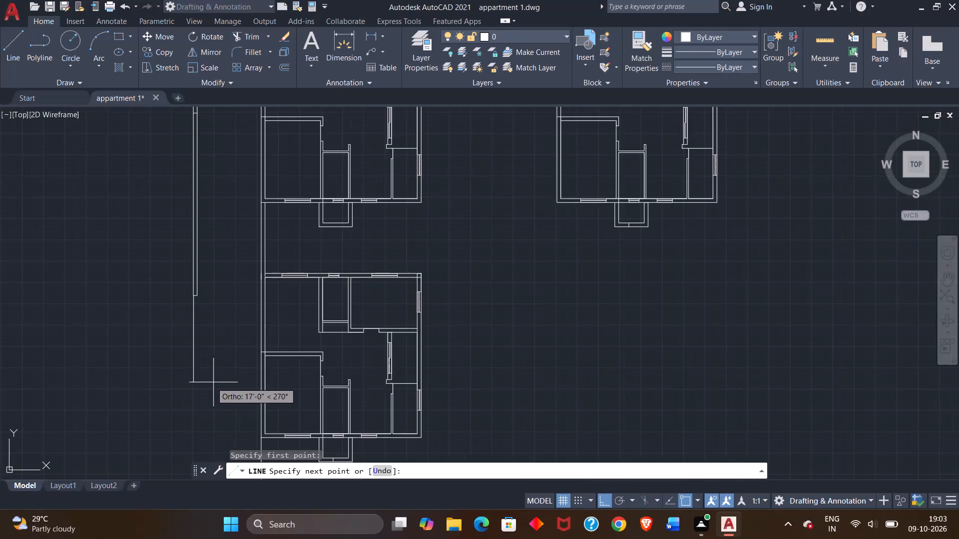
scroll(192, 400, down, 2)
middle_drag(150, 408, 152, 286)
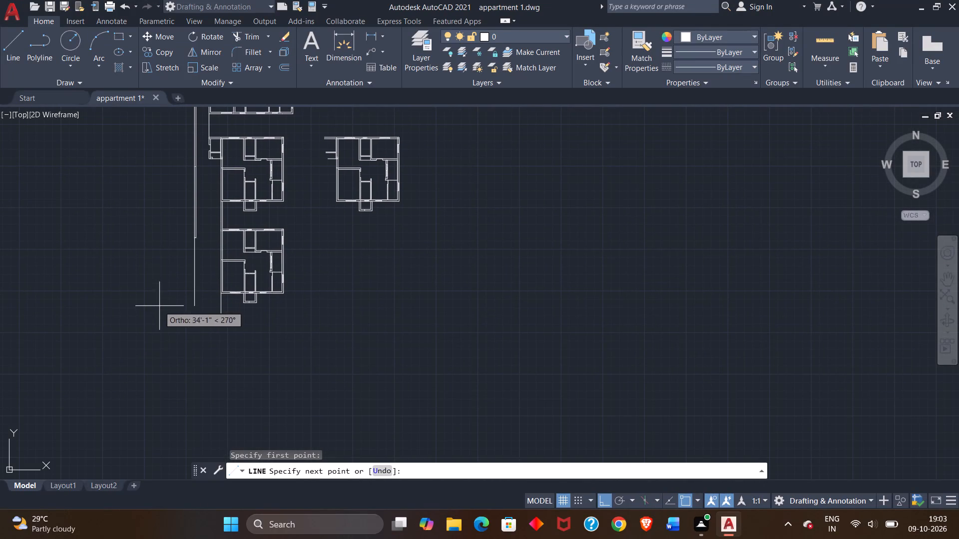
middle_drag(184, 447, 182, 446)
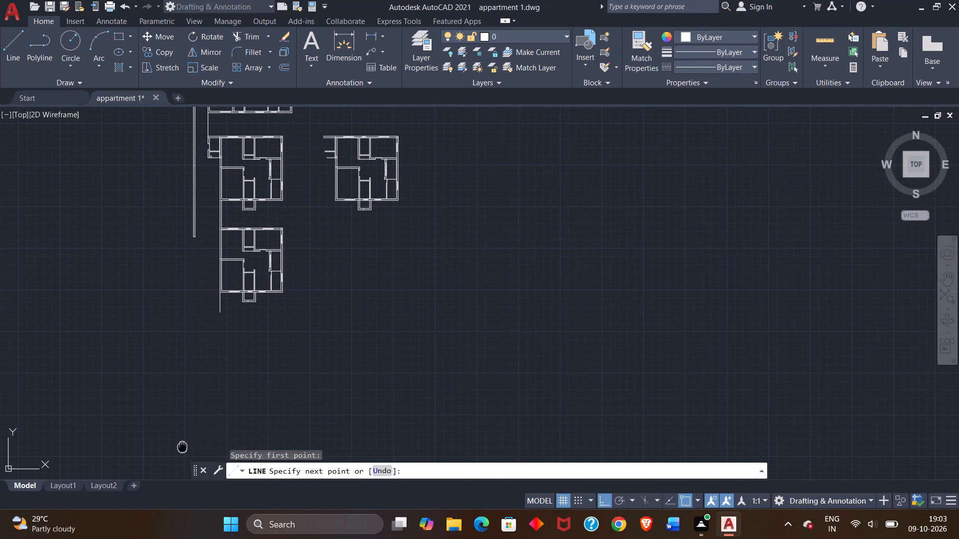
middle_drag(182, 446, 177, 371)
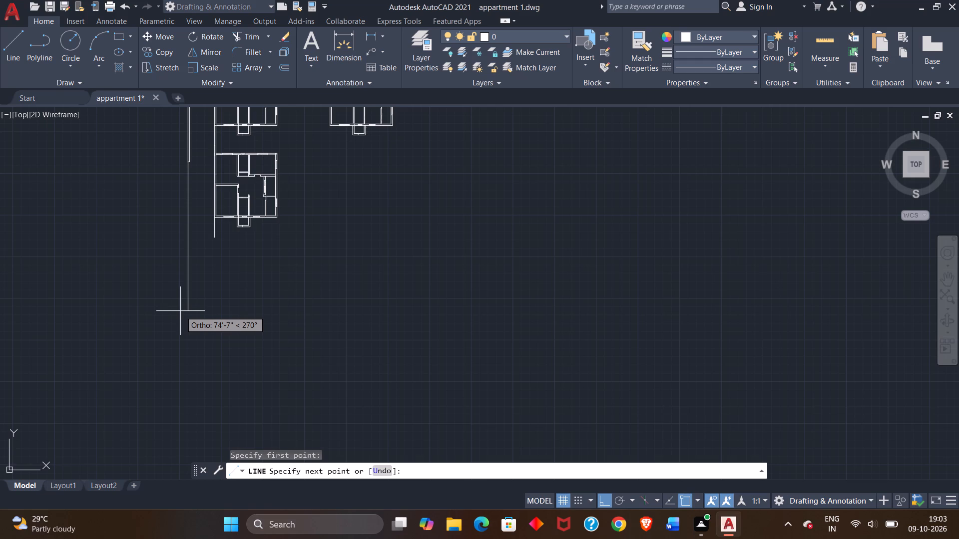
double_click(183, 241)
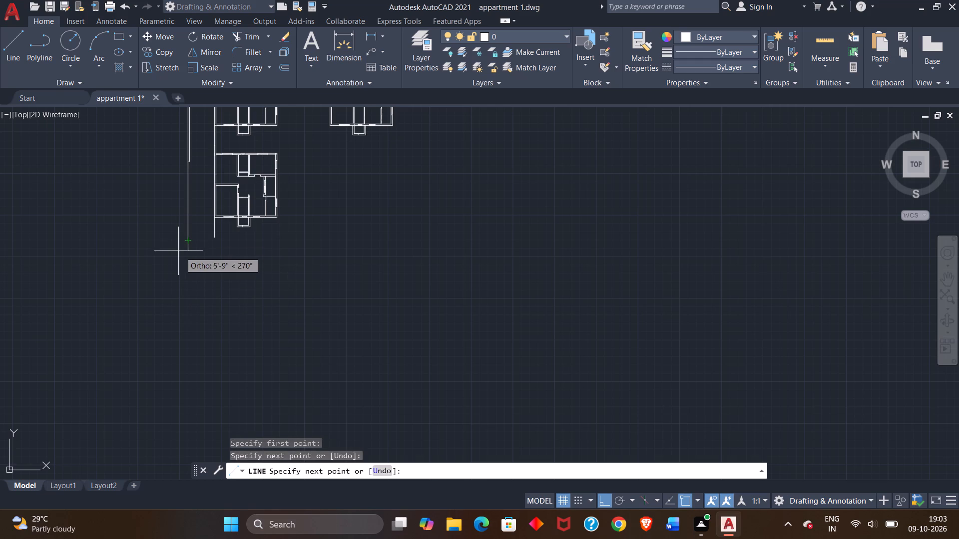
right_click(175, 249)
right_click(175, 249)
click(199, 258)
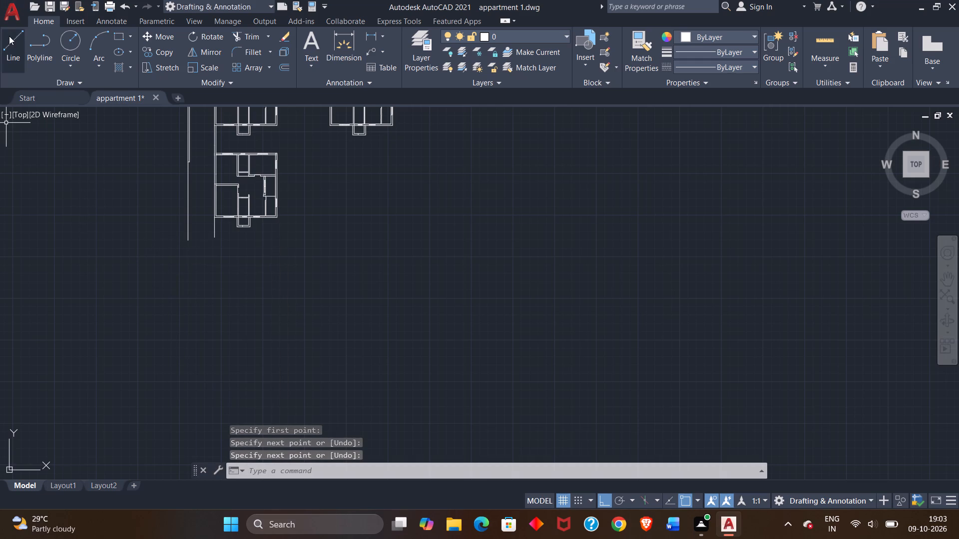
Draw a vertical line about 14'-3" down from the inner bottom-left corner of the lowest house.
click(9, 37)
scroll(235, 238, up, 3)
scroll(169, 179, up, 1)
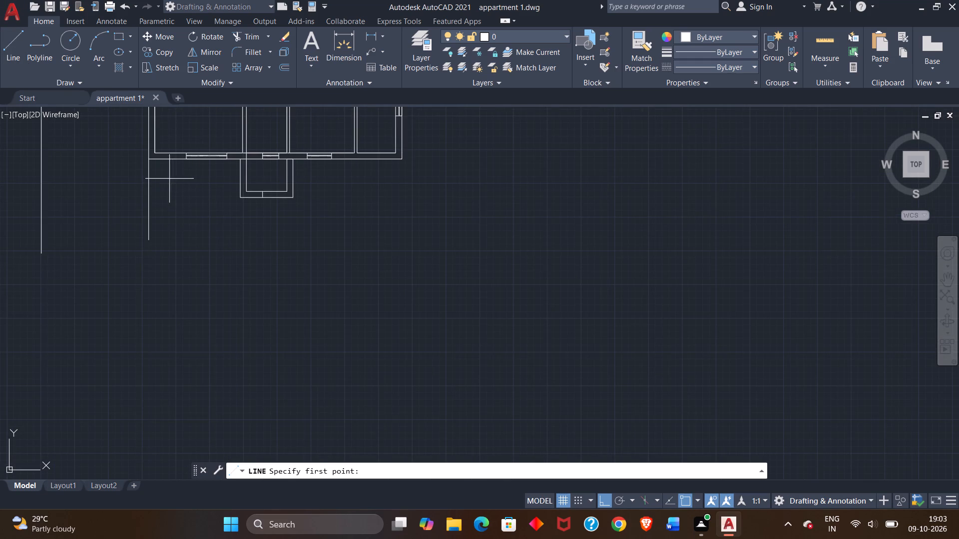
middle_drag(160, 164, 236, 224)
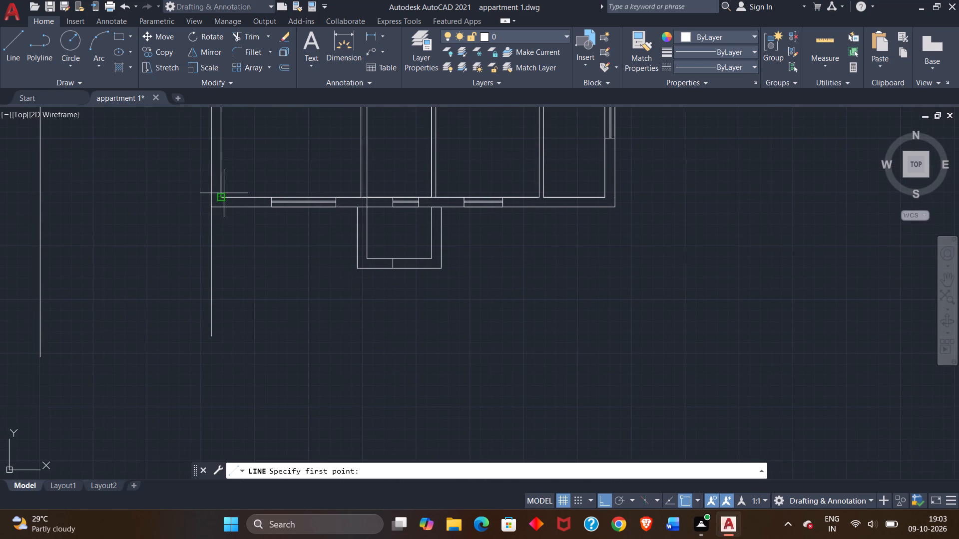
click(224, 193)
click(223, 200)
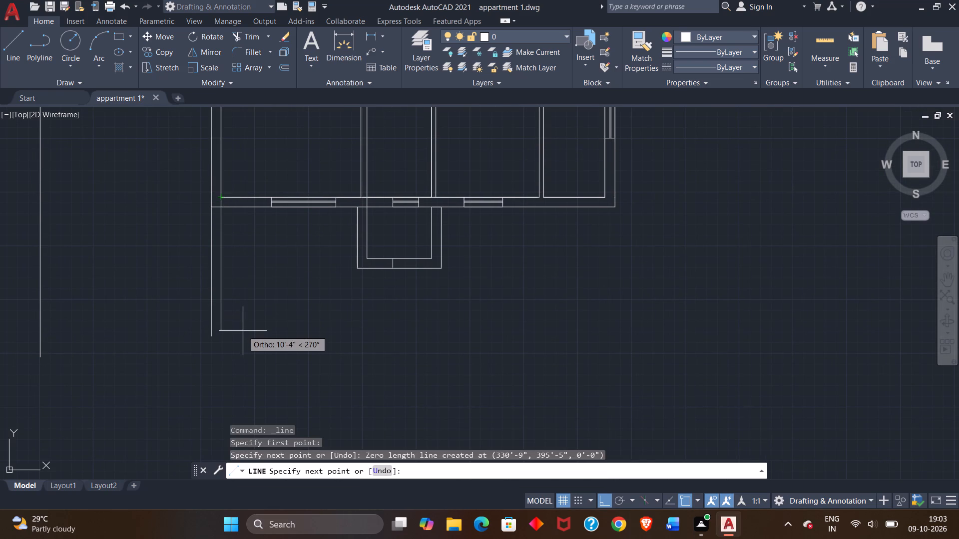
middle_drag(235, 355, 219, 251)
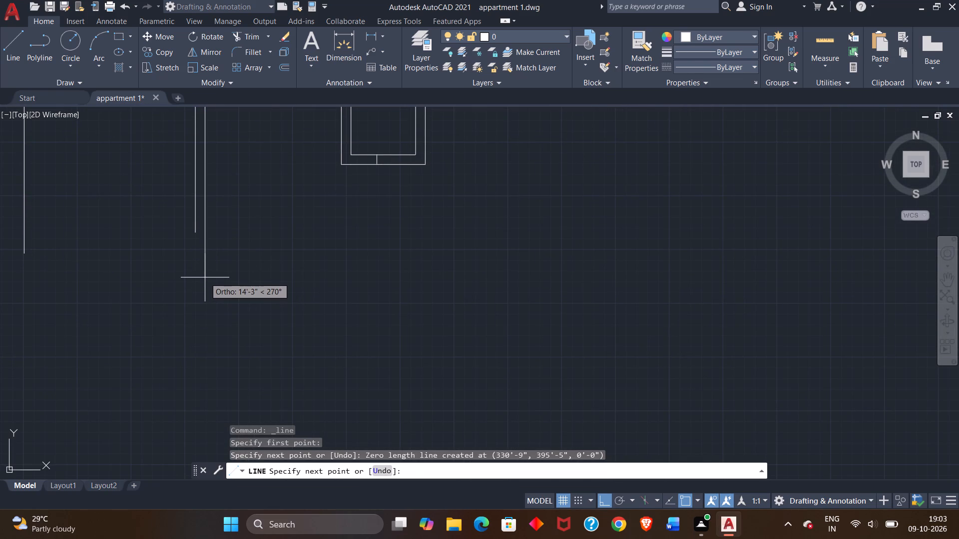
click(205, 277)
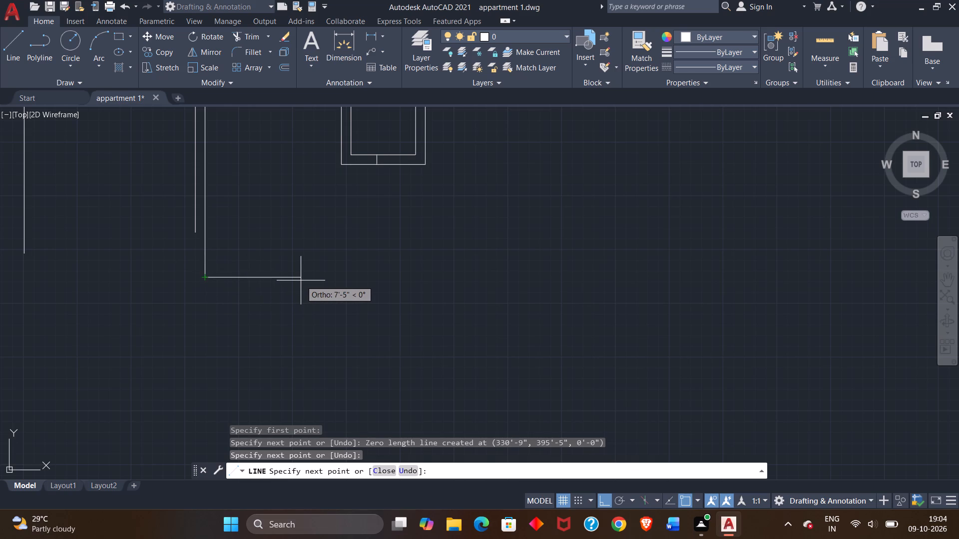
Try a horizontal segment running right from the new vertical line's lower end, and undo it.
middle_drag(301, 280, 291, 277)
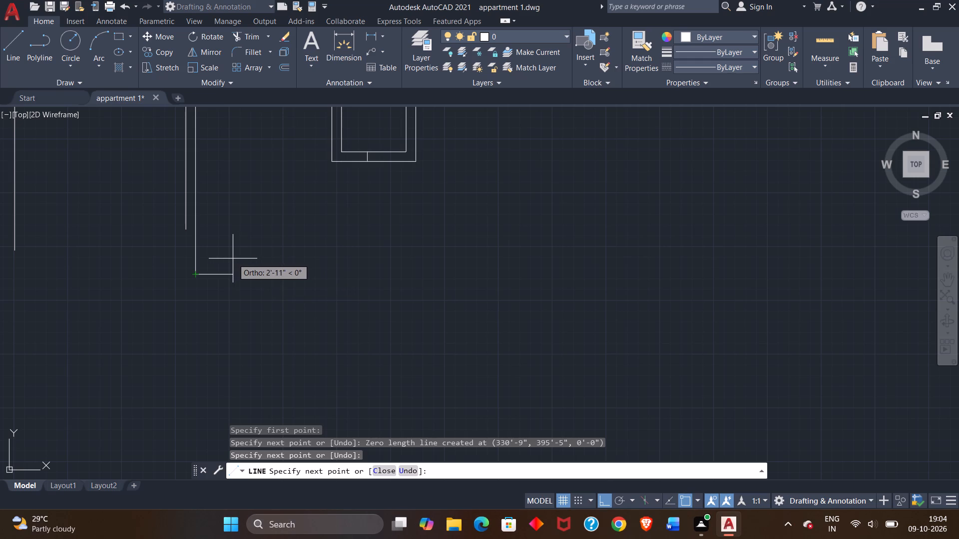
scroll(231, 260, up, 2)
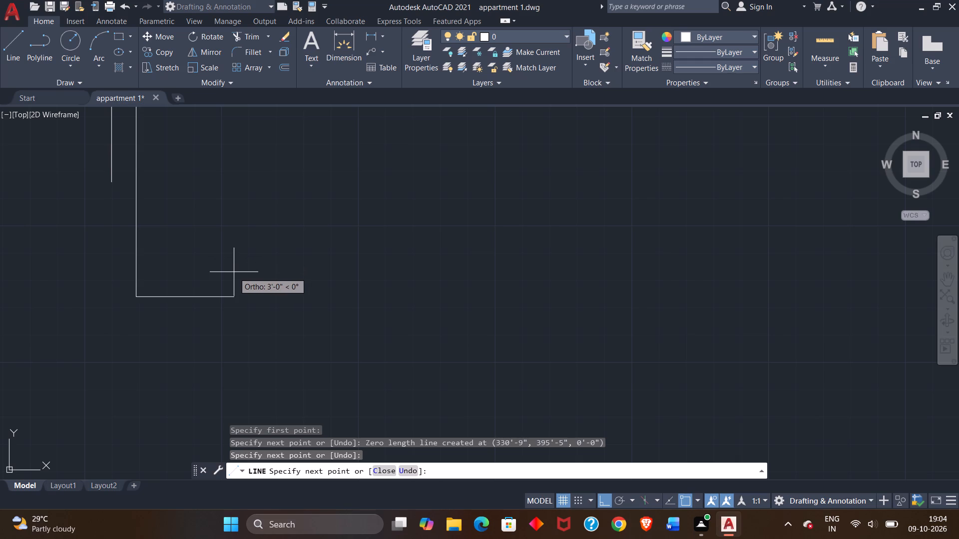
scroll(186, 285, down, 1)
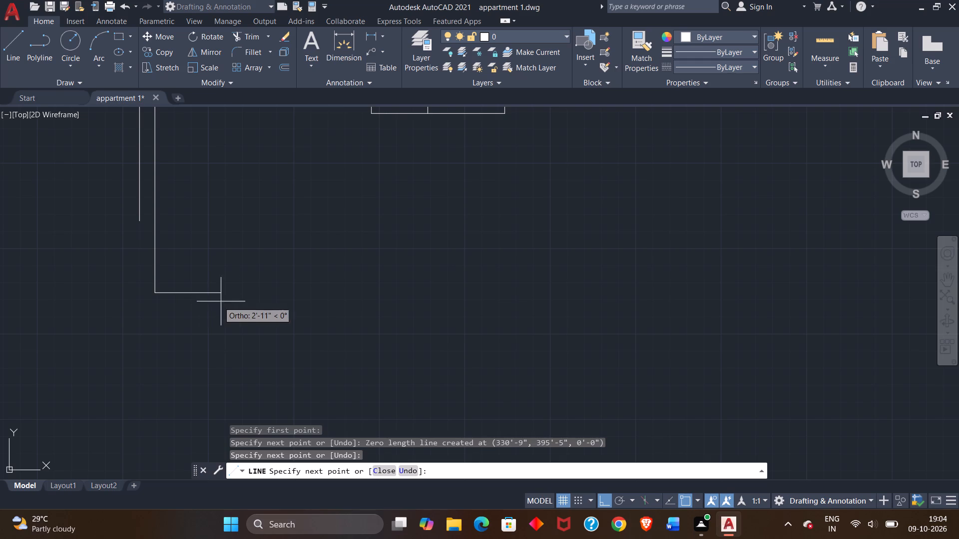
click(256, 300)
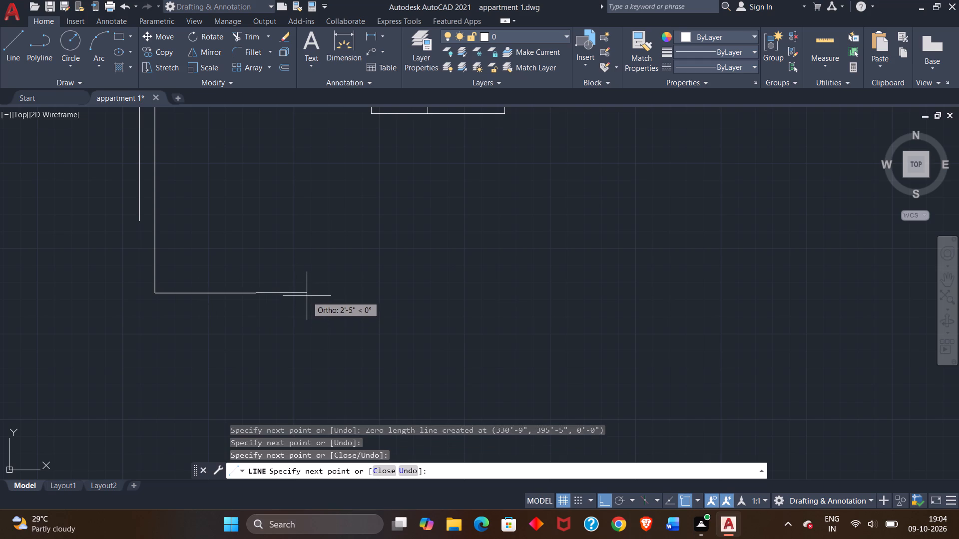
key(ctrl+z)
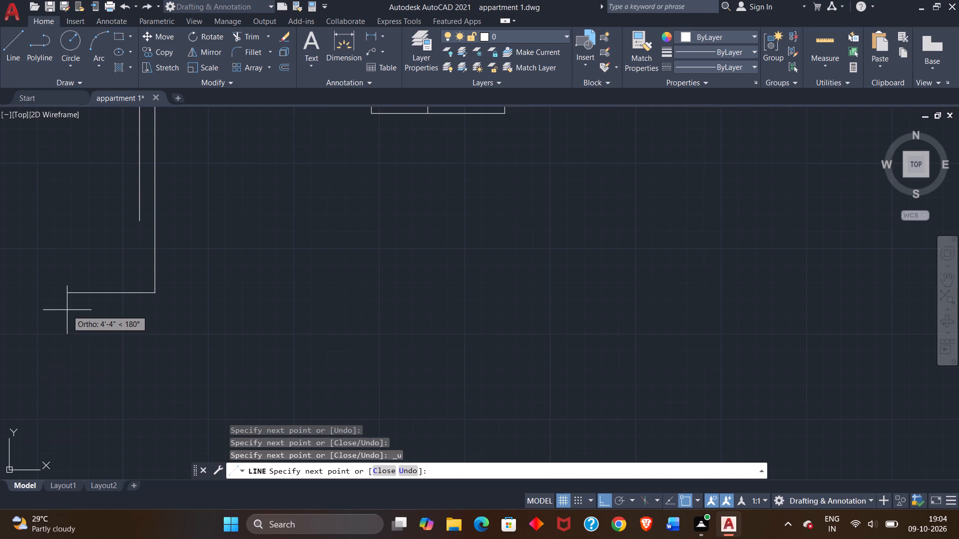
Close the wall's lower end with a 9" segment to the left and a line up to the existing outer wall line.
scroll(77, 290, up, 1)
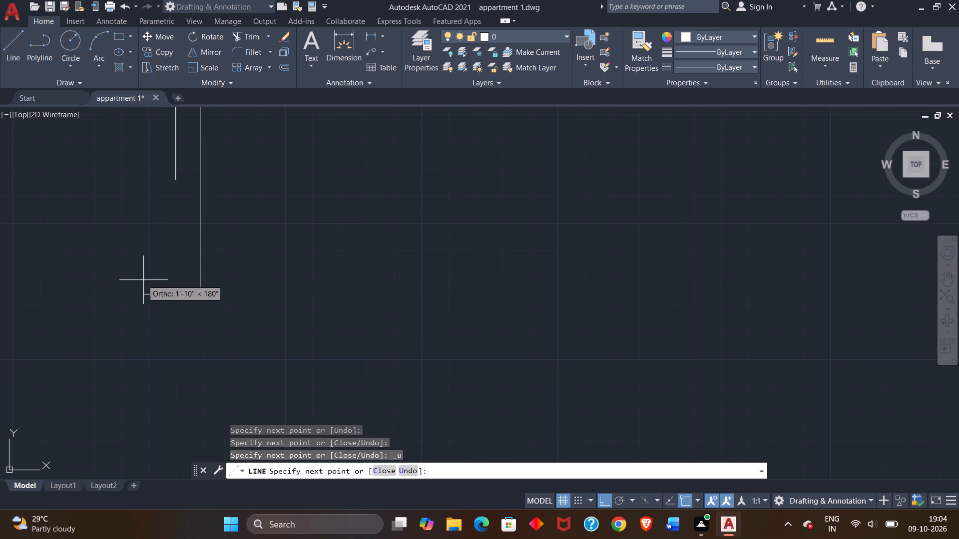
key(9)
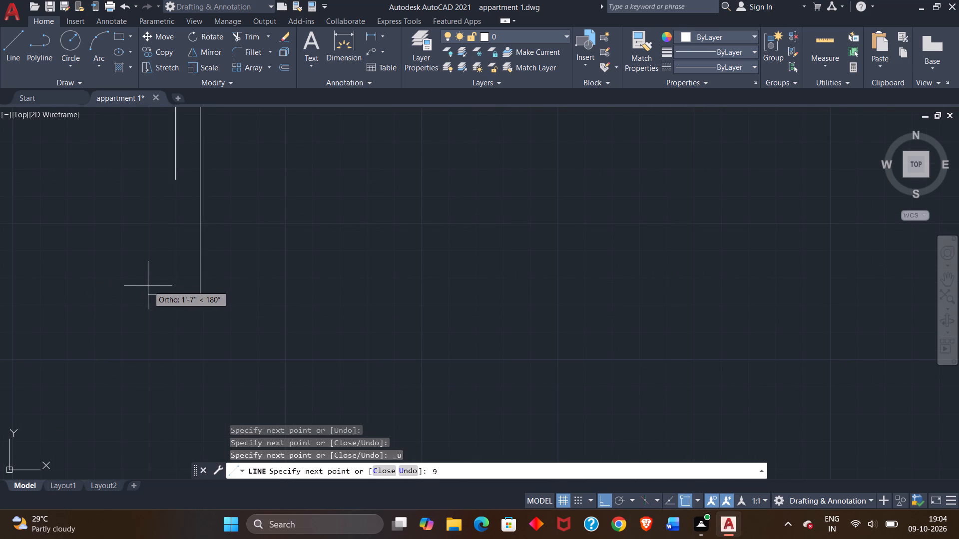
key(shift+quotedbl)
key(Return)
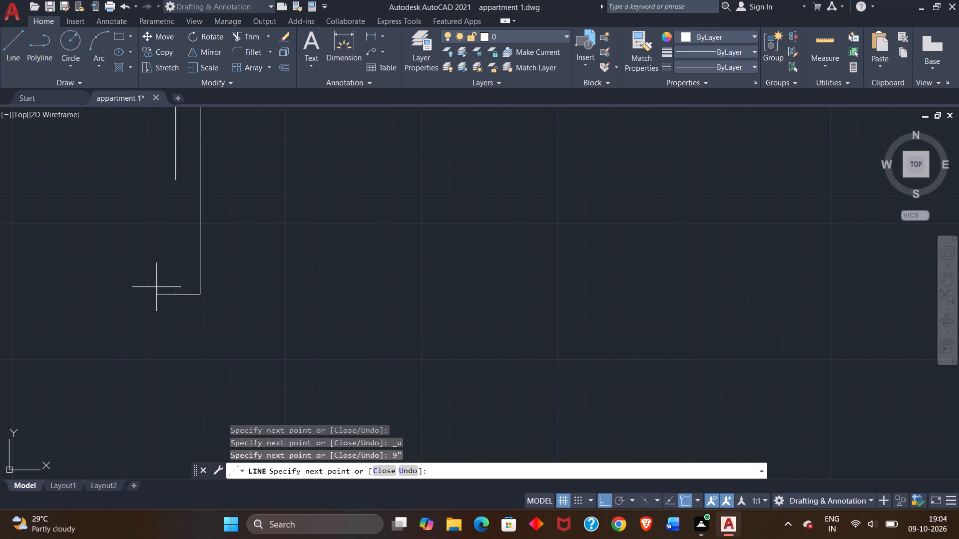
click(179, 181)
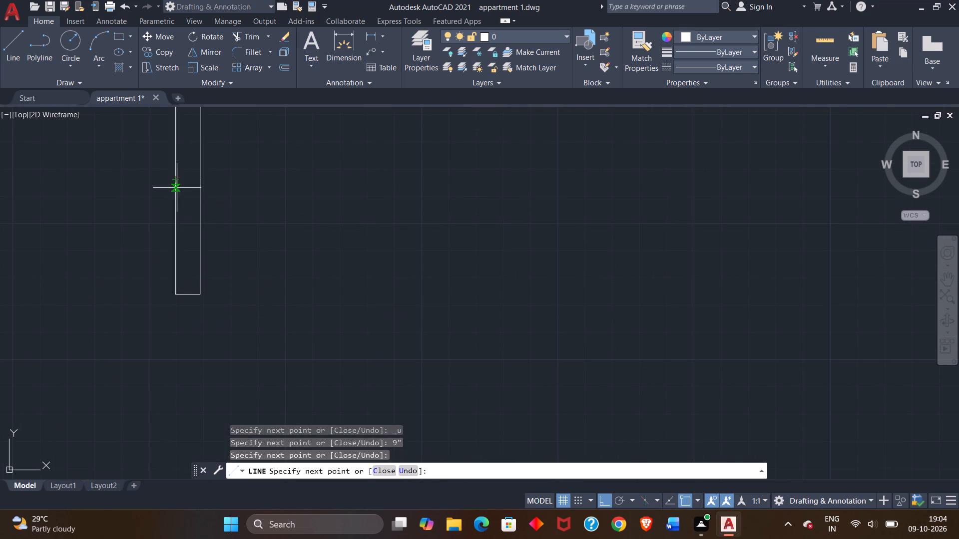
Finish the line that closes the 9" wall's lower end.
right_click(162, 196)
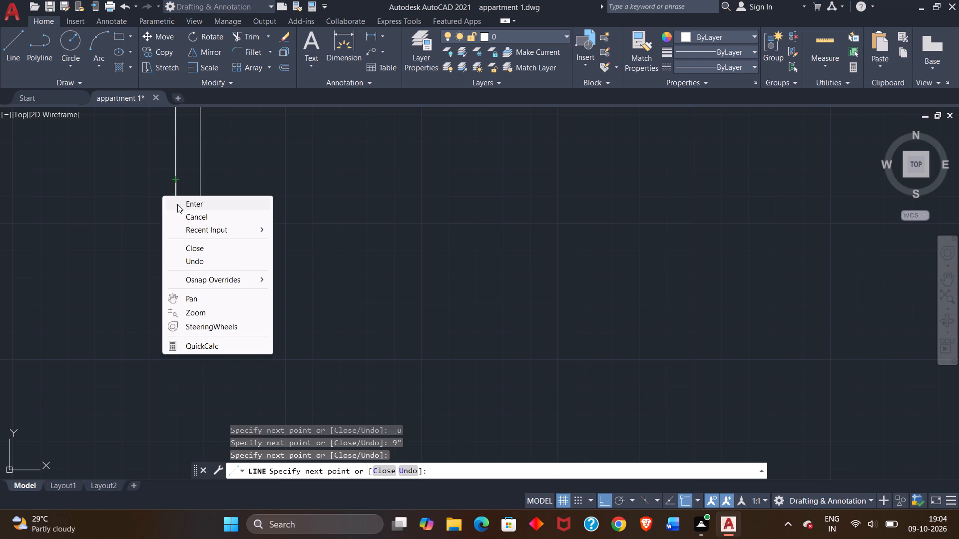
click(186, 204)
Draw a 5' horizontal line to the left from the lower-left corner of the wall extended below the lowest house.
scroll(143, 260, down, 5)
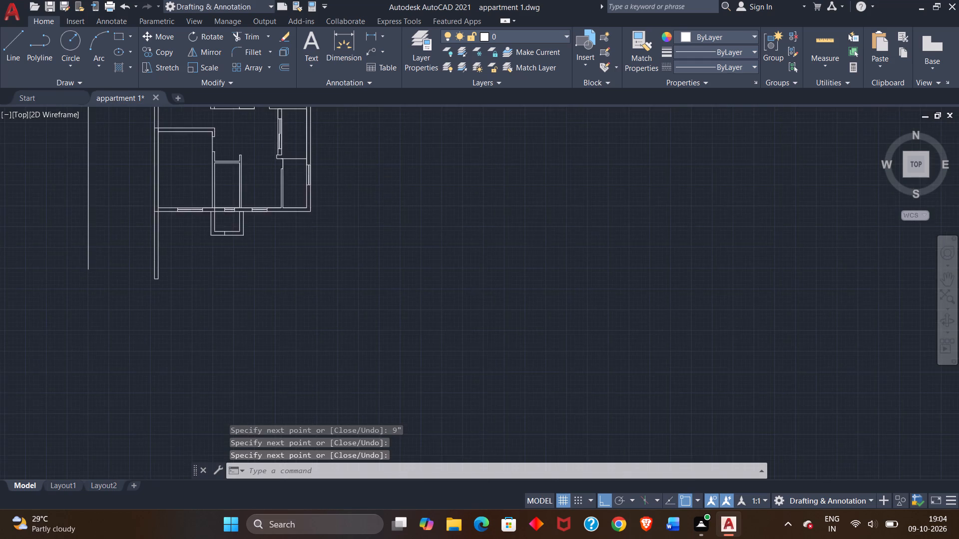
scroll(156, 284, down, 2)
scroll(156, 284, up, 4)
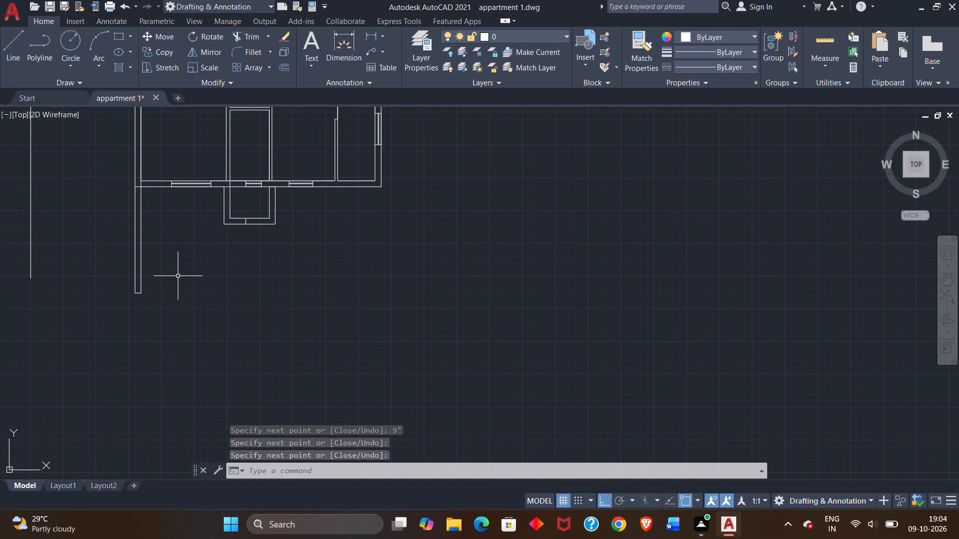
middle_drag(178, 276, 200, 229)
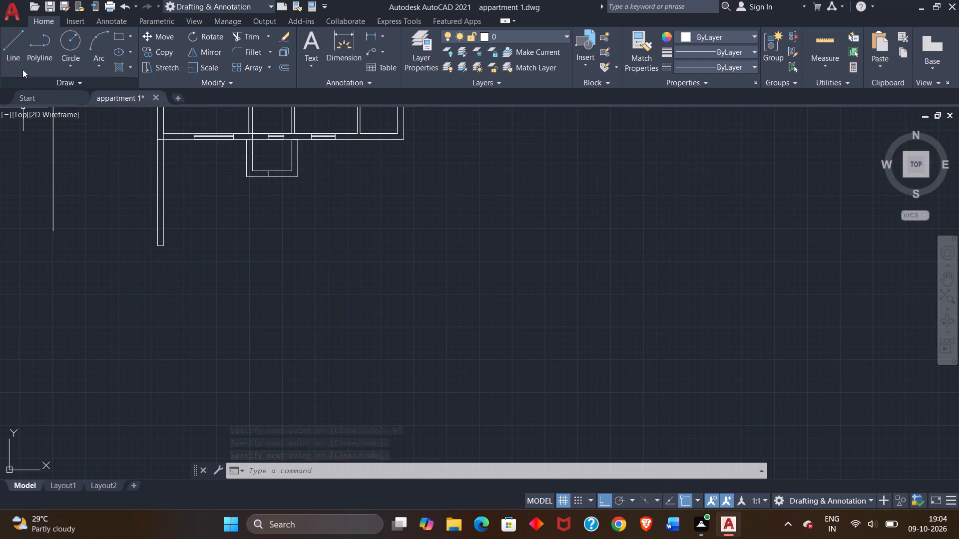
click(18, 53)
scroll(142, 247, up, 2)
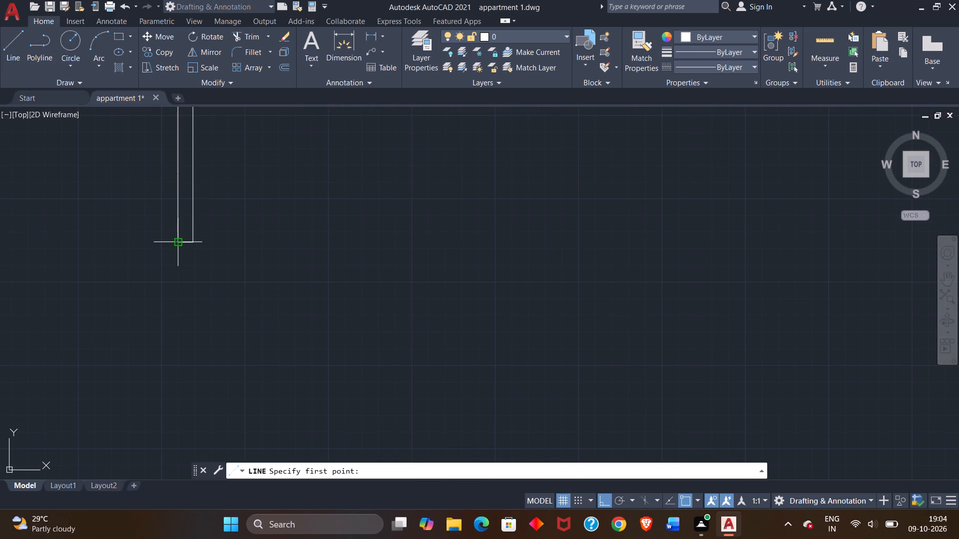
scroll(171, 241, up, 3)
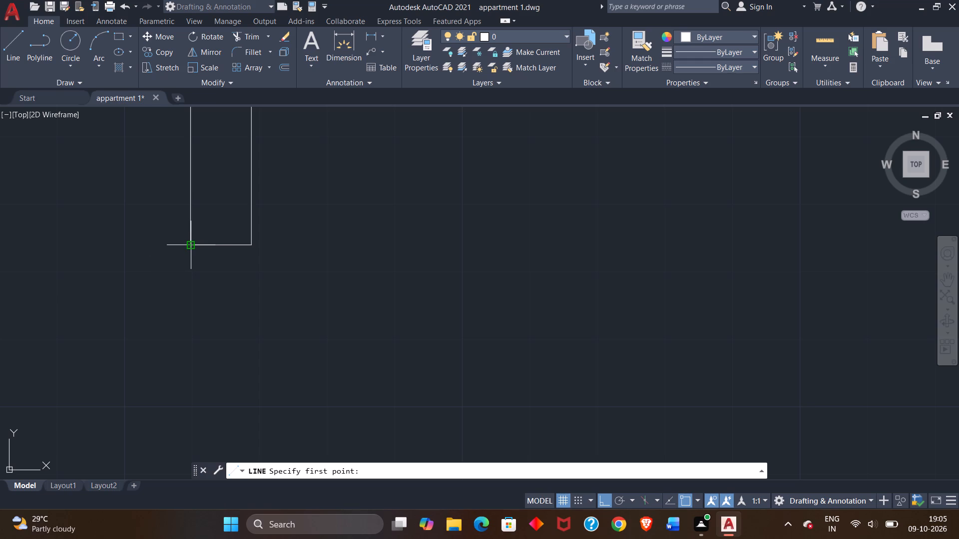
click(190, 246)
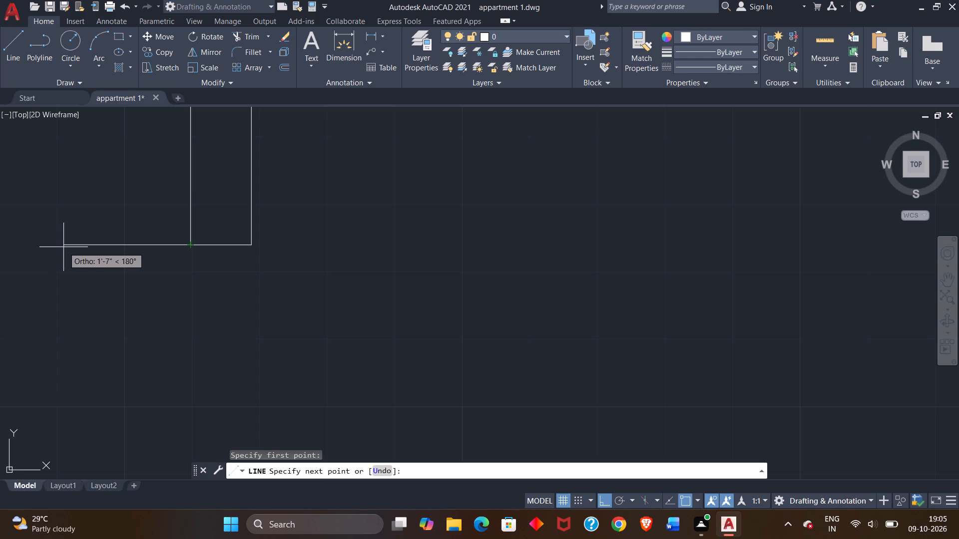
text(5')
key(Return)
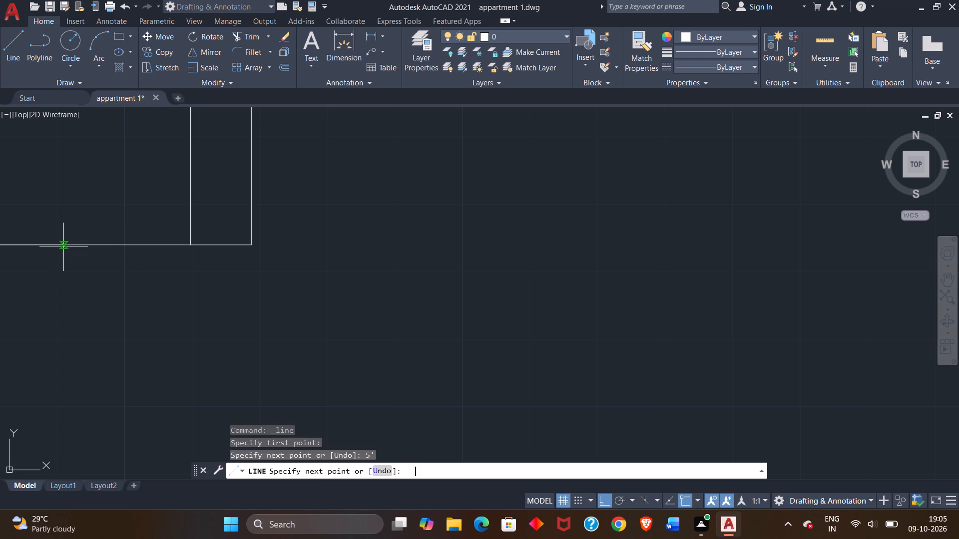
Continue the line 9" down and back right to the point directly below the extended wall's lower-right corner.
scroll(73, 239, down, 4)
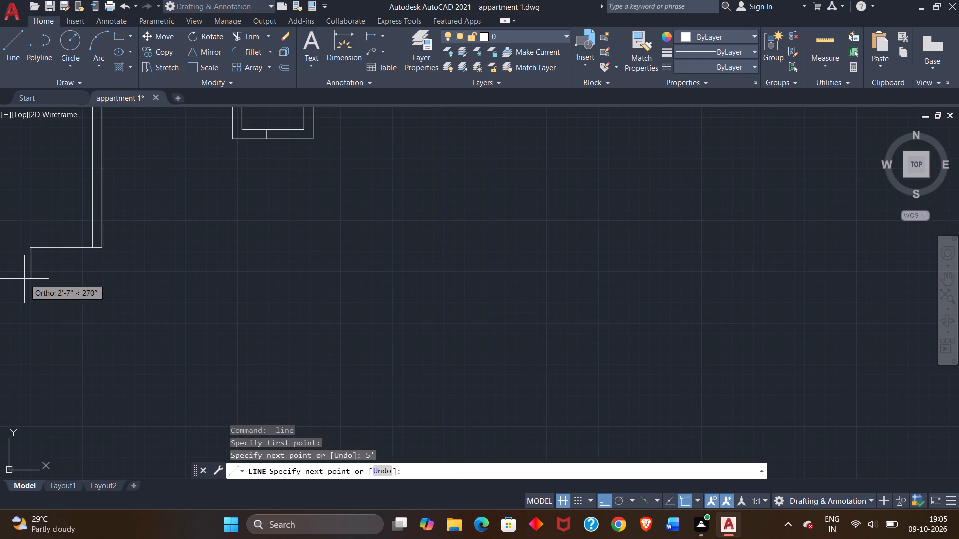
key(9)
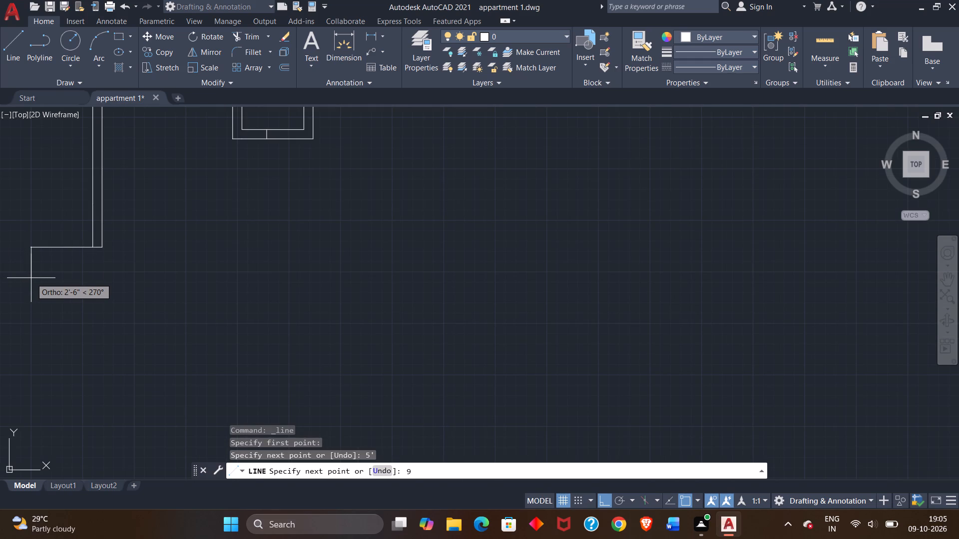
key(shift+quotedbl)
key(Return)
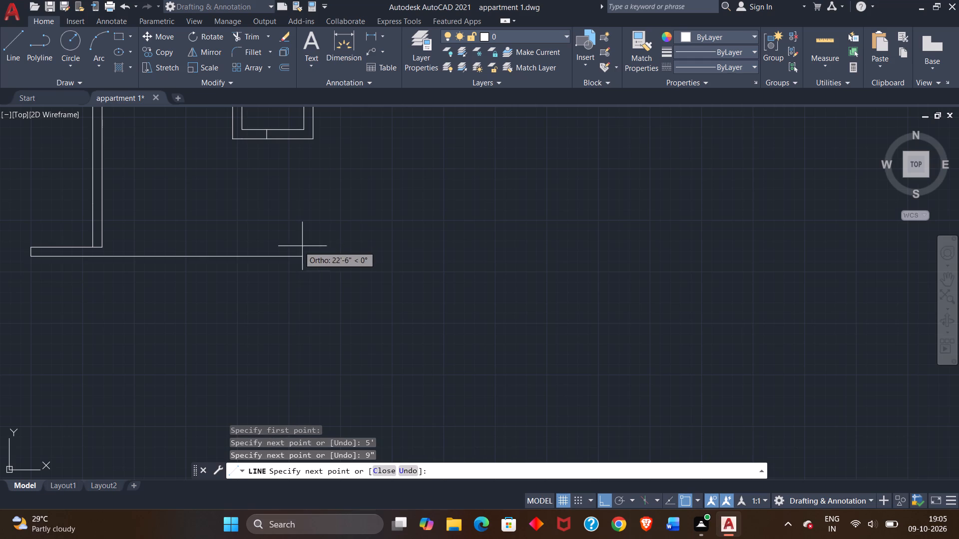
scroll(77, 262, up, 2)
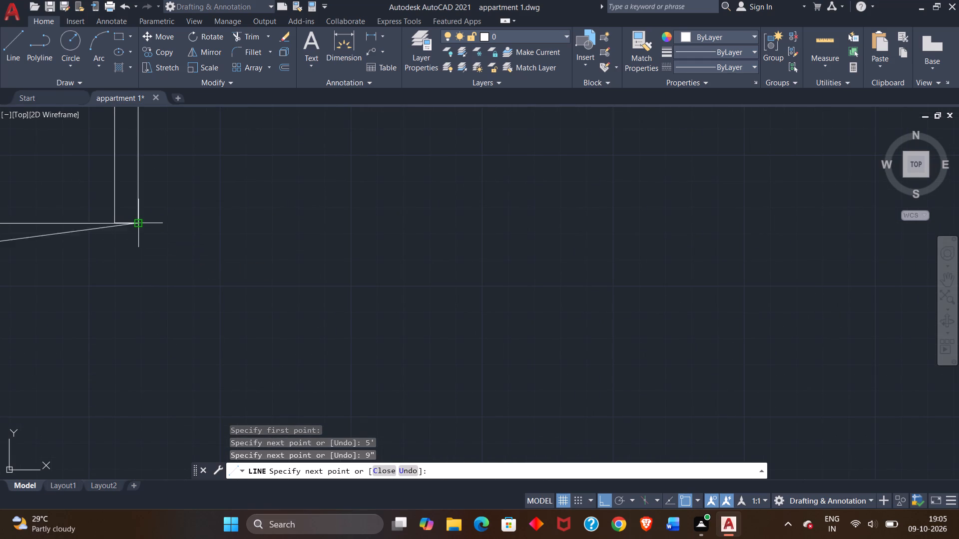
click(137, 247)
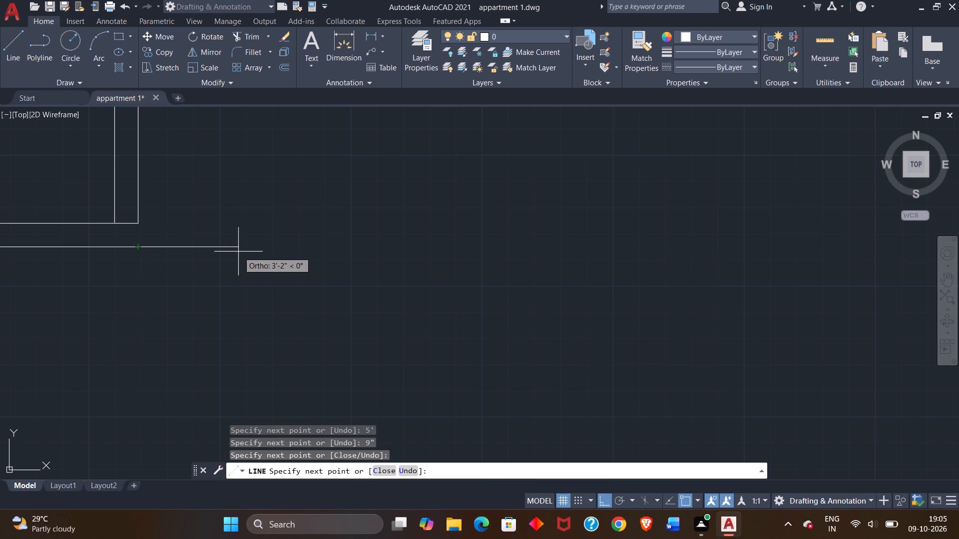
Extend the lower wall line to the right with a 6' segment and a 9" segment.
text(6')
key(Return)
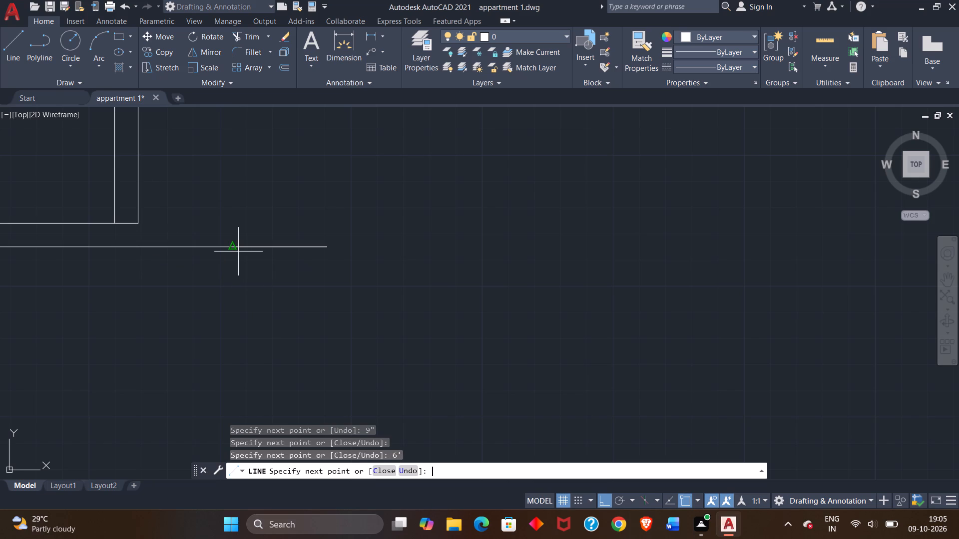
scroll(303, 245, down, 3)
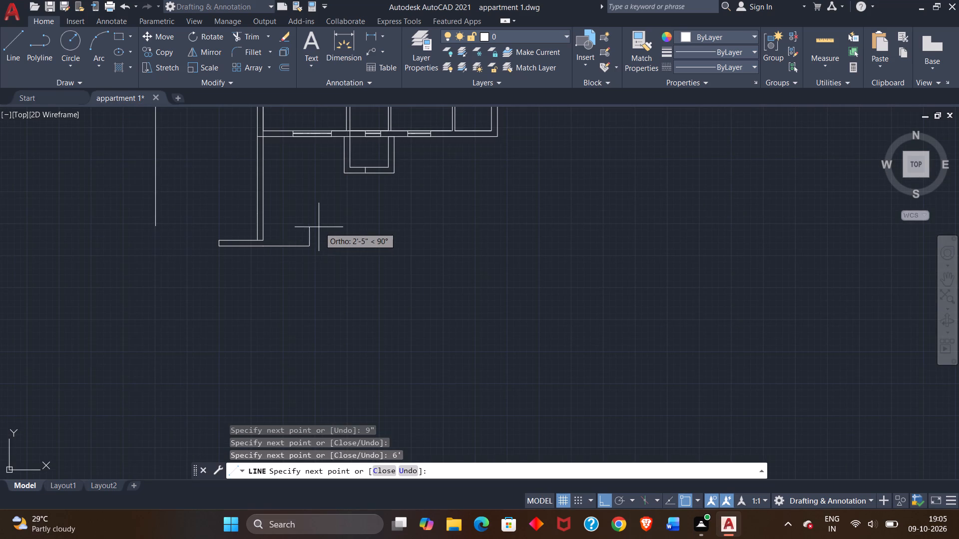
scroll(312, 229, up, 2)
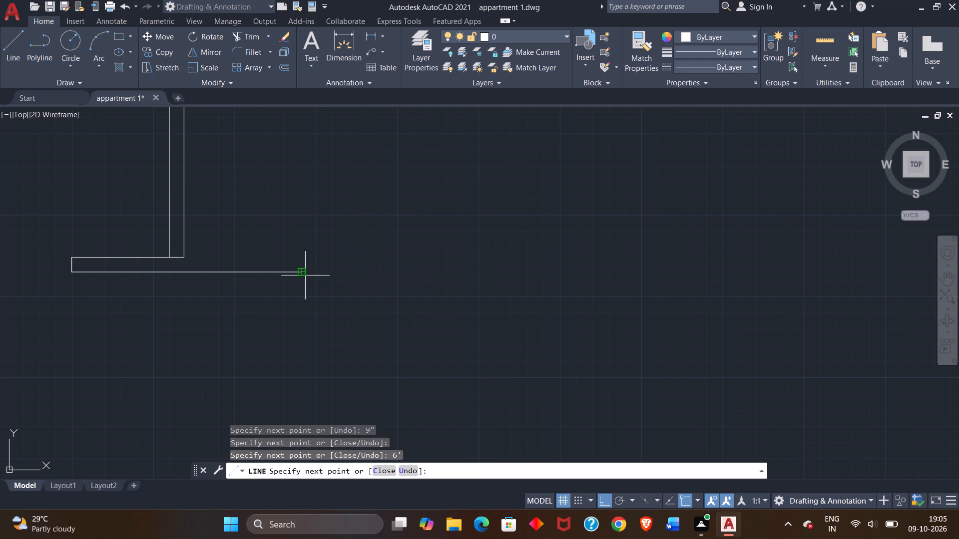
scroll(305, 275, up, 2)
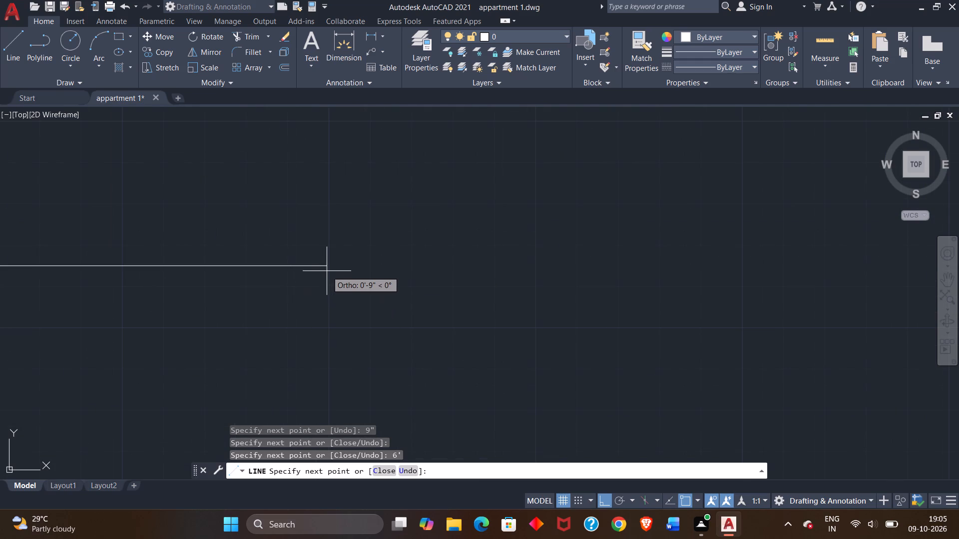
key(9)
key(shift+quotedbl)
key(Return)
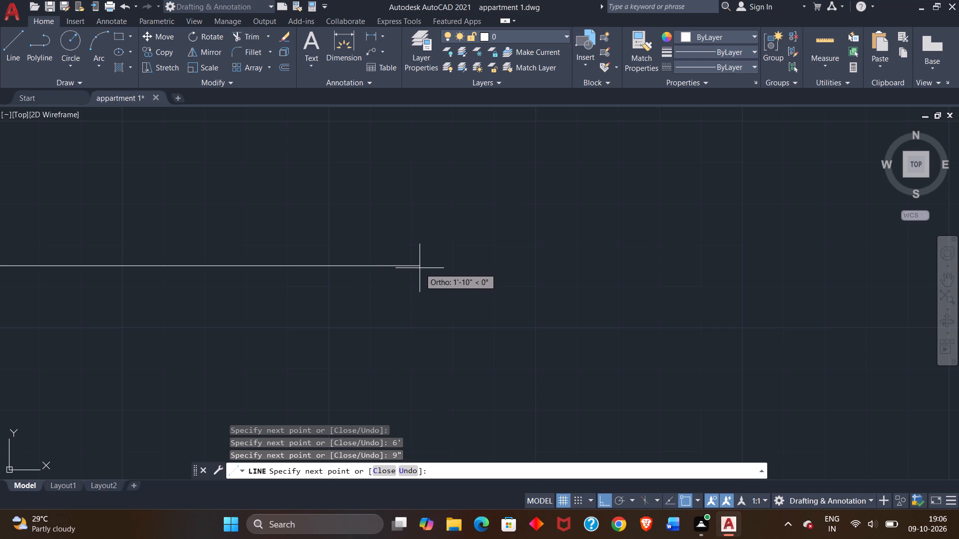
Continue the lower wall line to the right with consecutive 5', 4", 11' and 4" segments.
text(5')
key(Return)
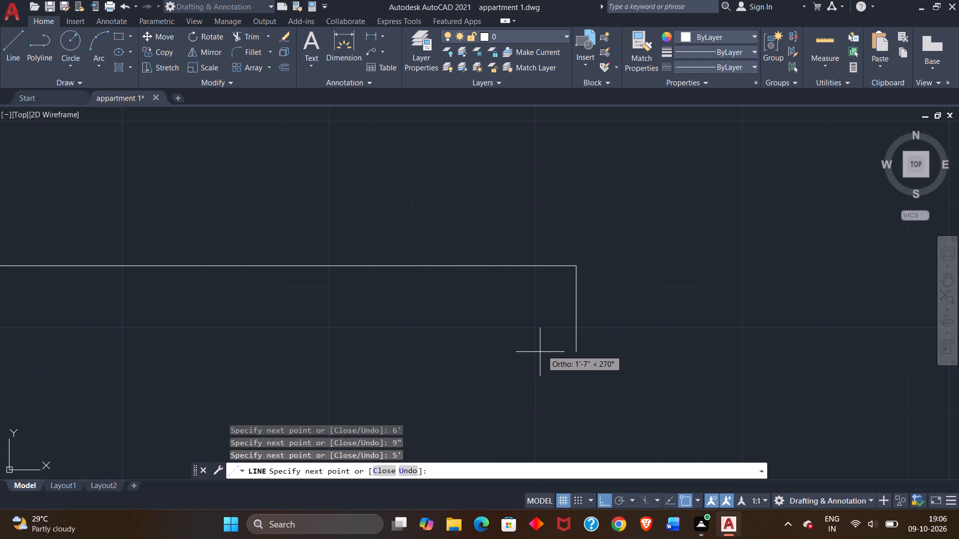
key(4)
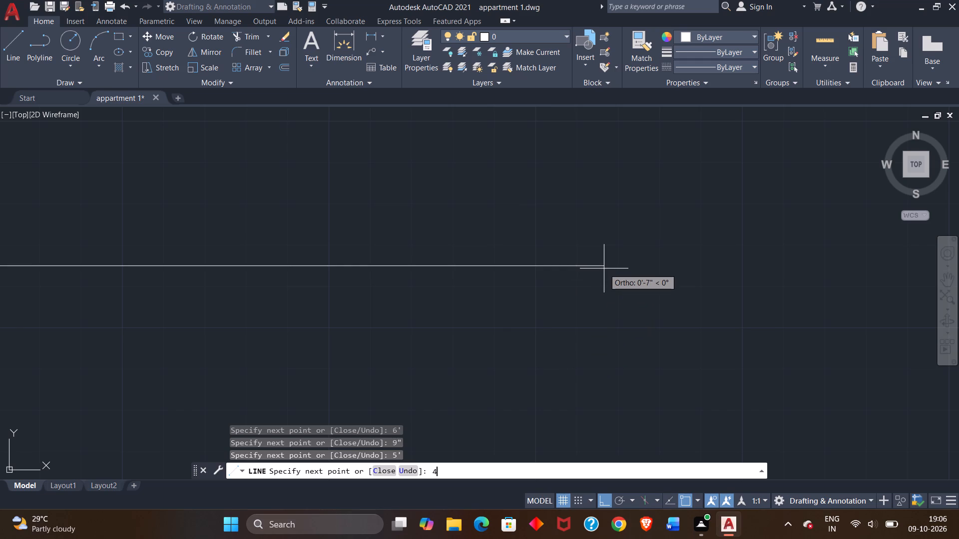
key(shift+quotedbl)
key(Return)
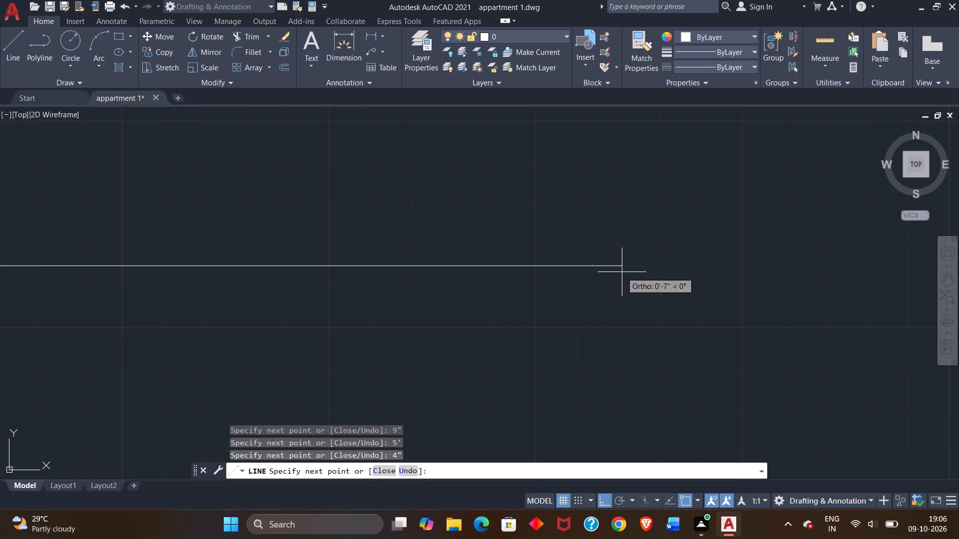
text(11')
key(Return)
scroll(703, 277, down, 4)
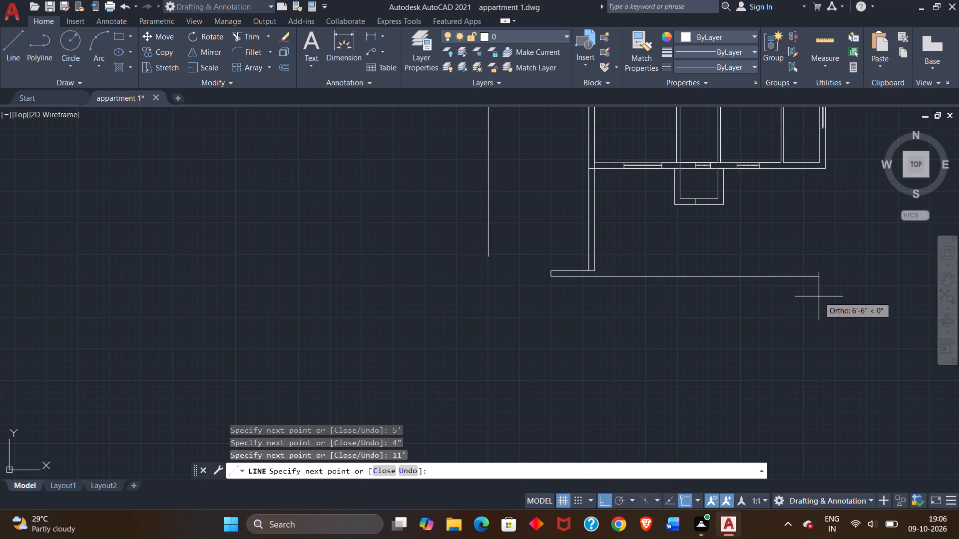
key(4)
key(shift+quotedbl)
key(Return)
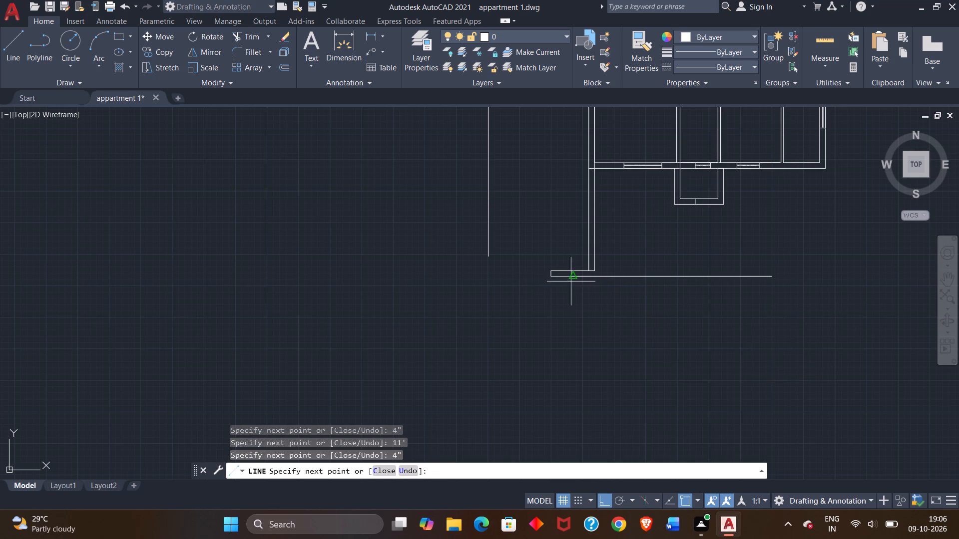
Continue the lower wall line to the right with another 11' segment and a 9" segment.
middle_click(733, 316)
middle_drag(788, 302, 781, 302)
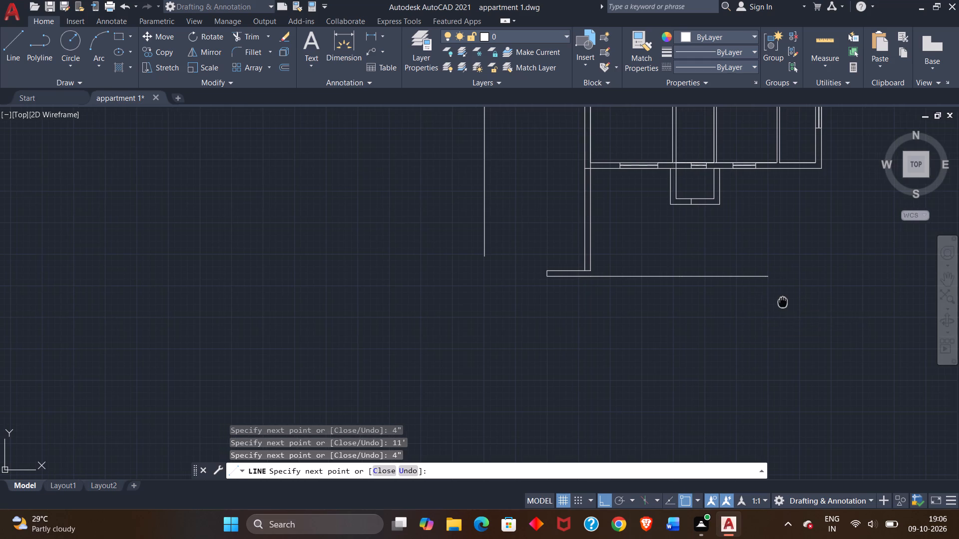
middle_drag(781, 302, 267, 290)
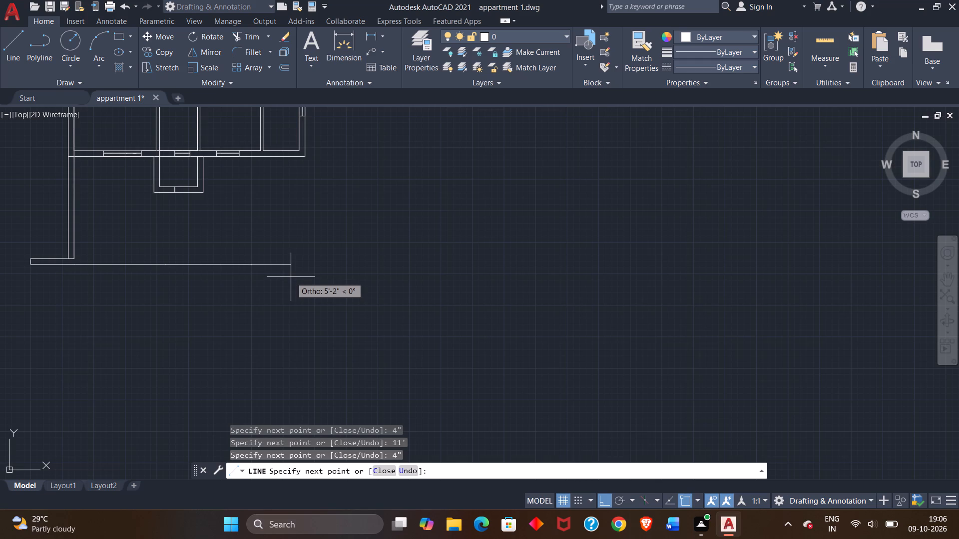
text(11)
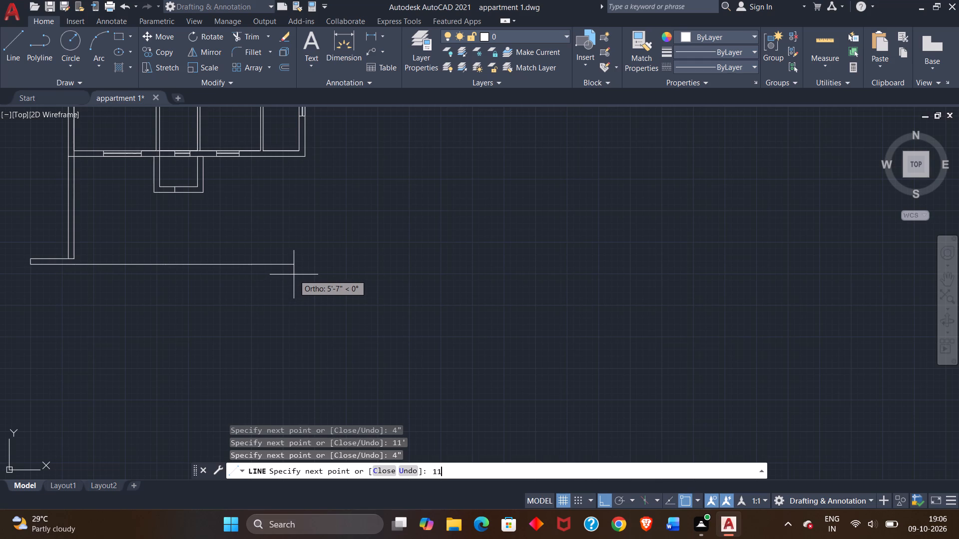
key(apostrophe)
key(Return)
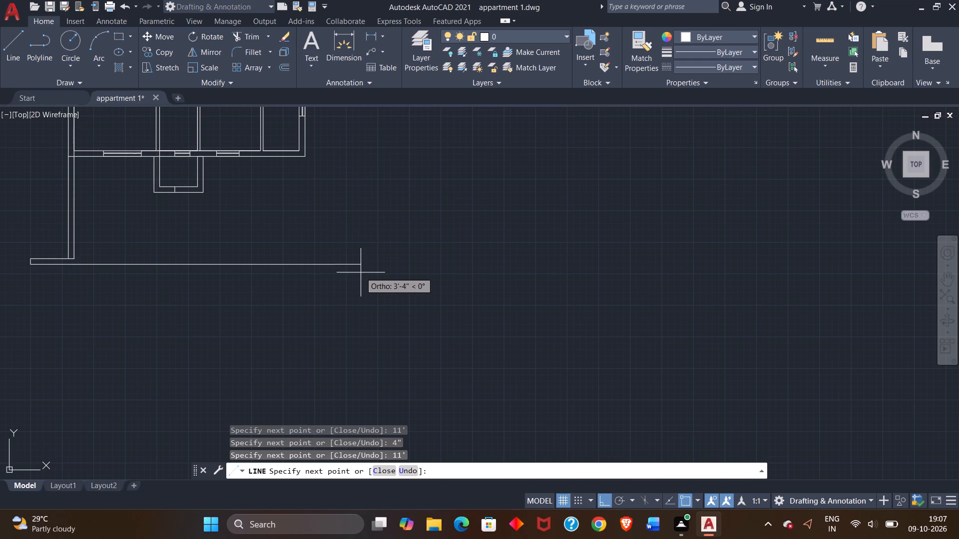
key(9)
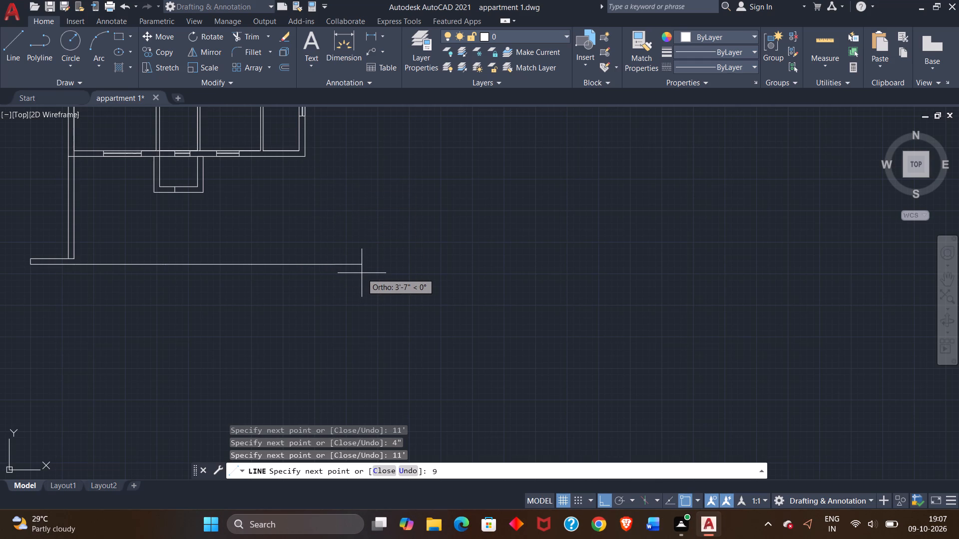
key(shift+quotedbl)
key(Return)
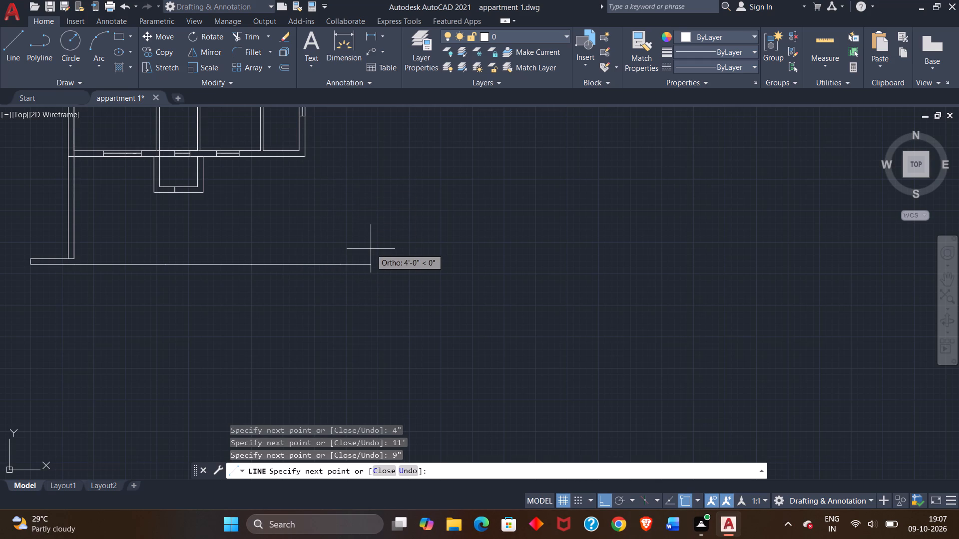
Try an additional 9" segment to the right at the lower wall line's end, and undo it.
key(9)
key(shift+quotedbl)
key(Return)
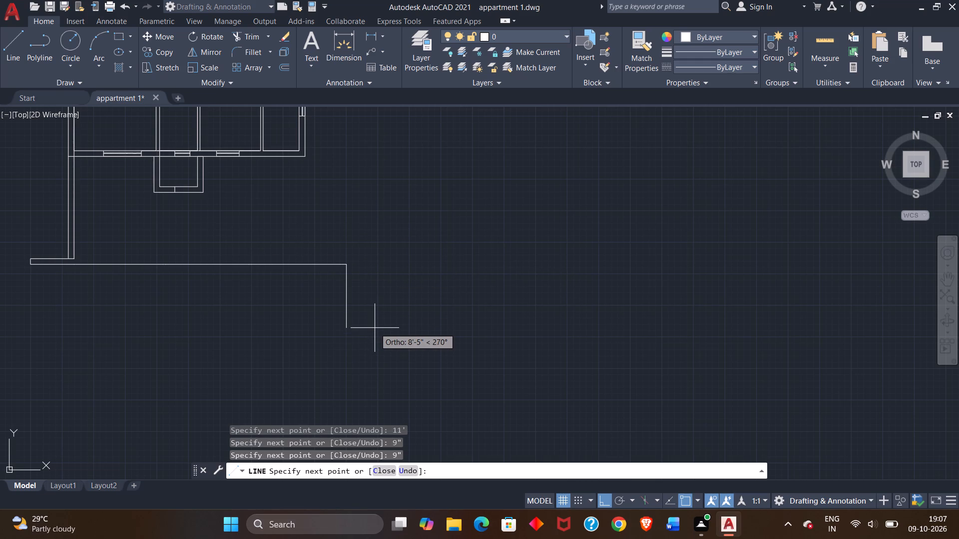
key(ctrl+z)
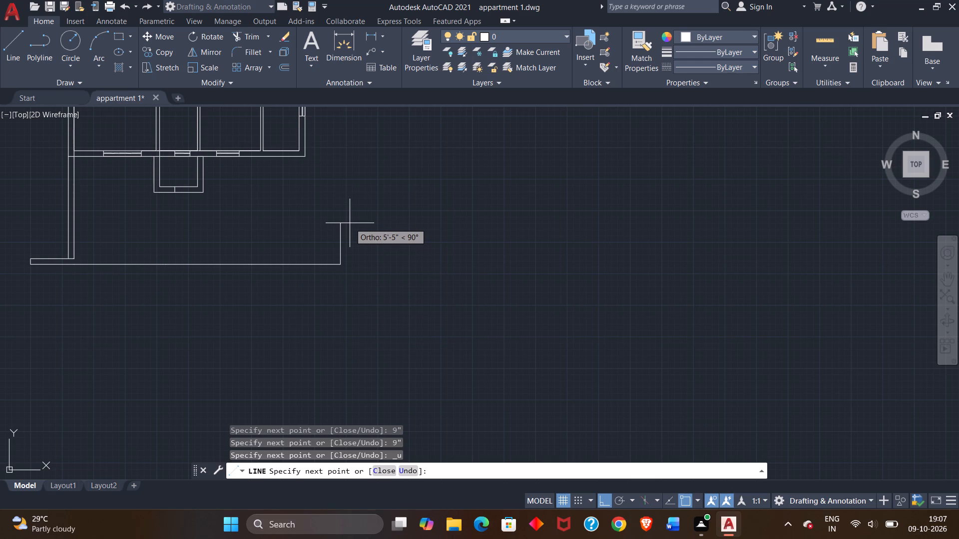
Close the lower wall's right end with a 9" upward segment and run its upper line back to the vertical wall's right-hand corner.
key(9)
key(shift+quotedbl)
key(Return)
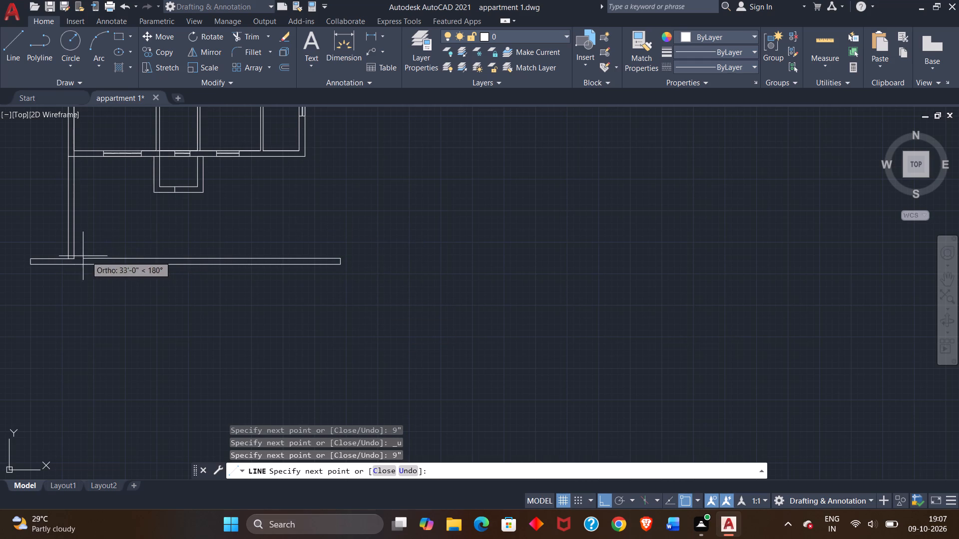
scroll(74, 256, up, 4)
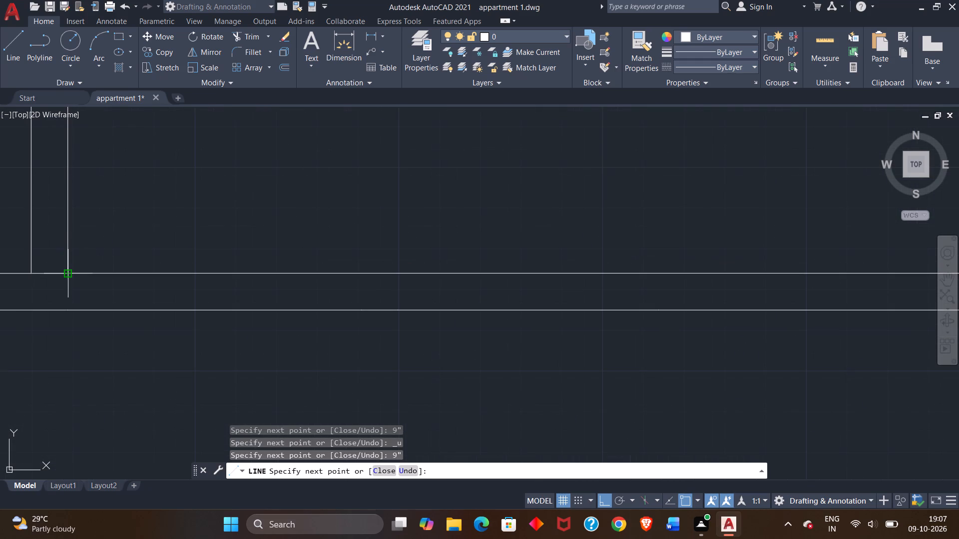
click(68, 271)
right_click(127, 252)
click(144, 258)
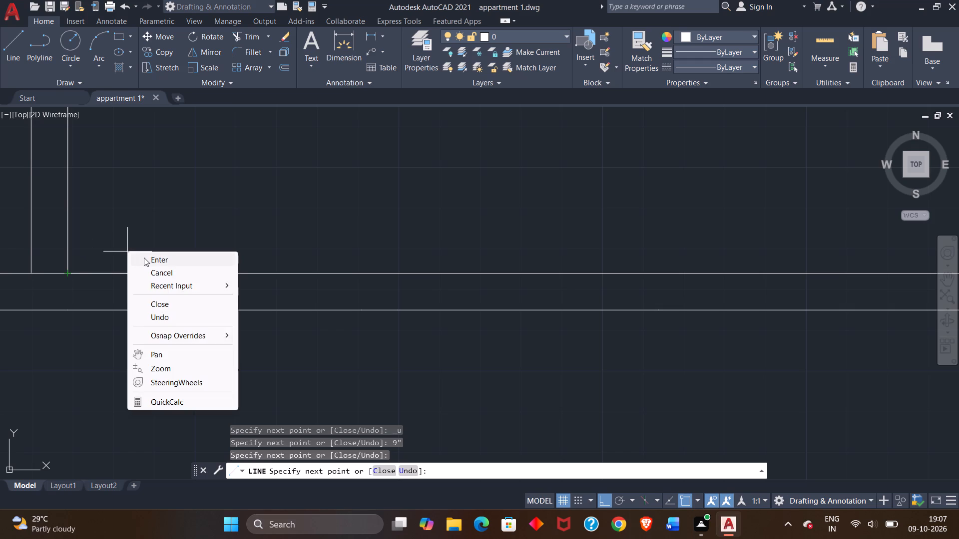
Start a line at the lower wall's upper-left corner and draw 9" to the left and 9" down.
scroll(130, 300, down, 5)
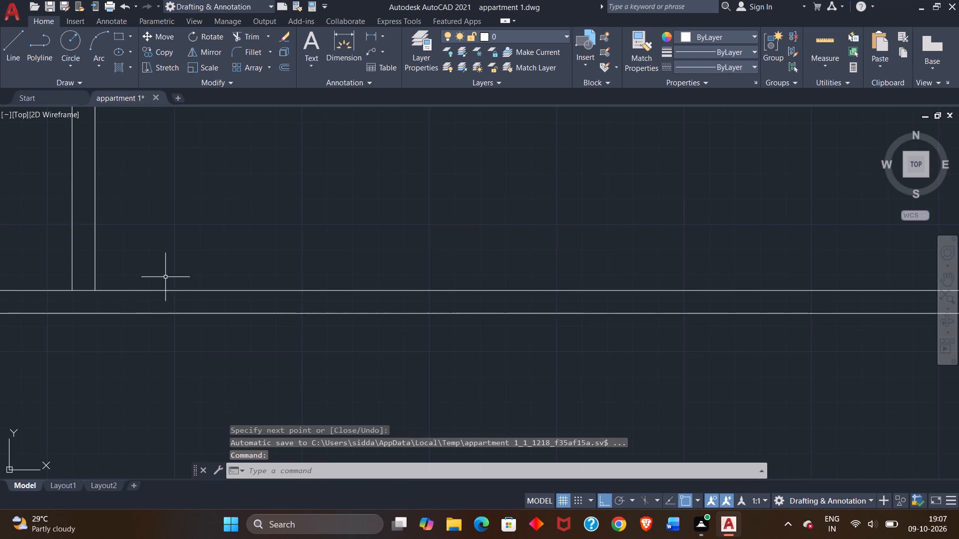
scroll(165, 276, down, 3)
scroll(164, 301, up, 1)
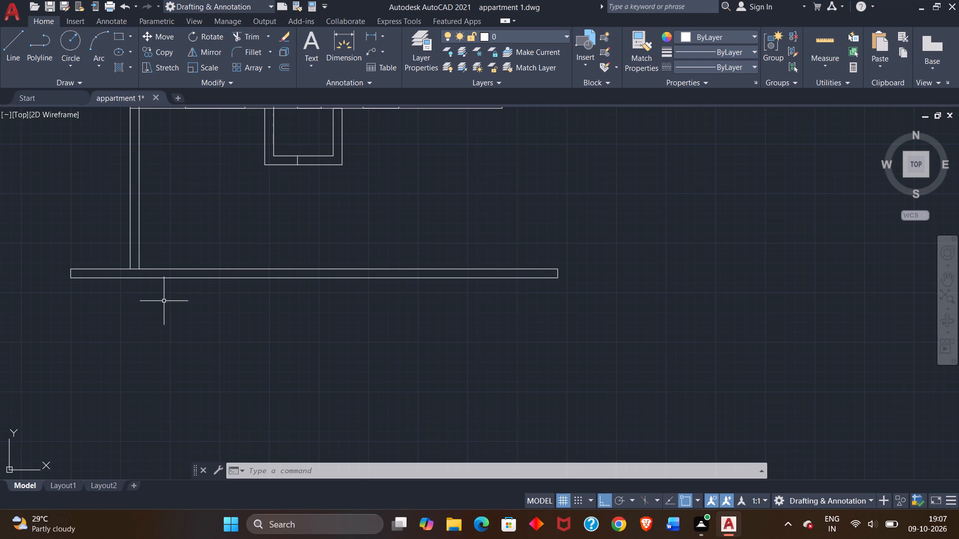
middle_drag(146, 318, 133, 276)
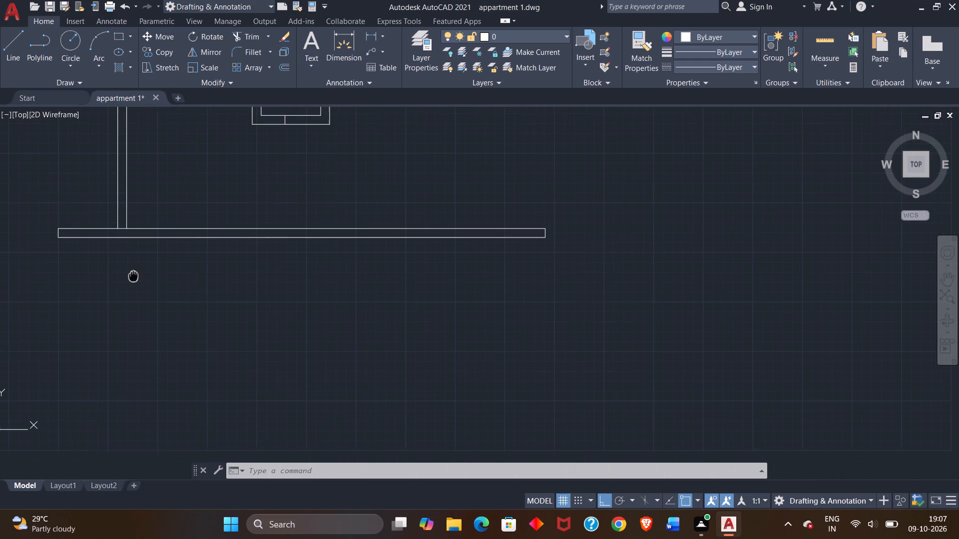
middle_drag(133, 276, 133, 275)
click(9, 45)
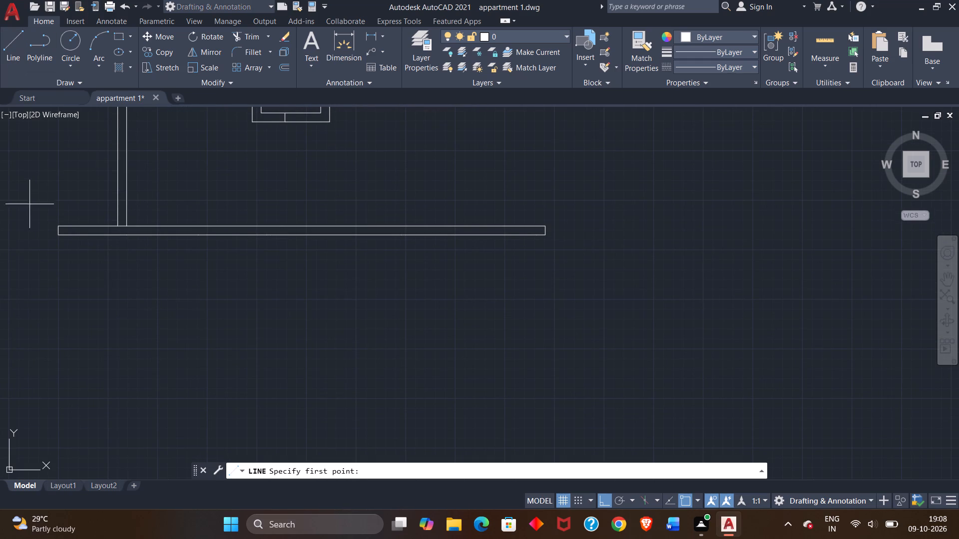
scroll(55, 247, up, 1)
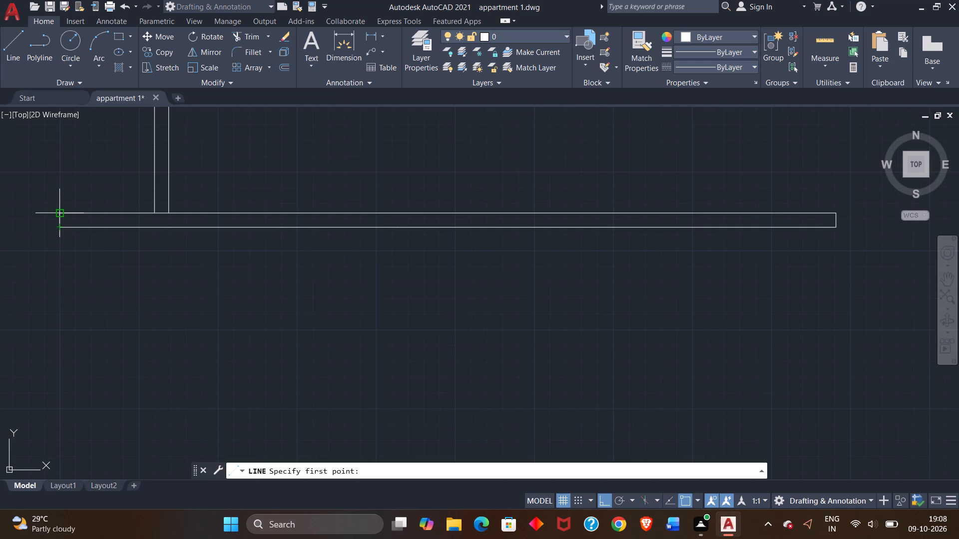
click(60, 215)
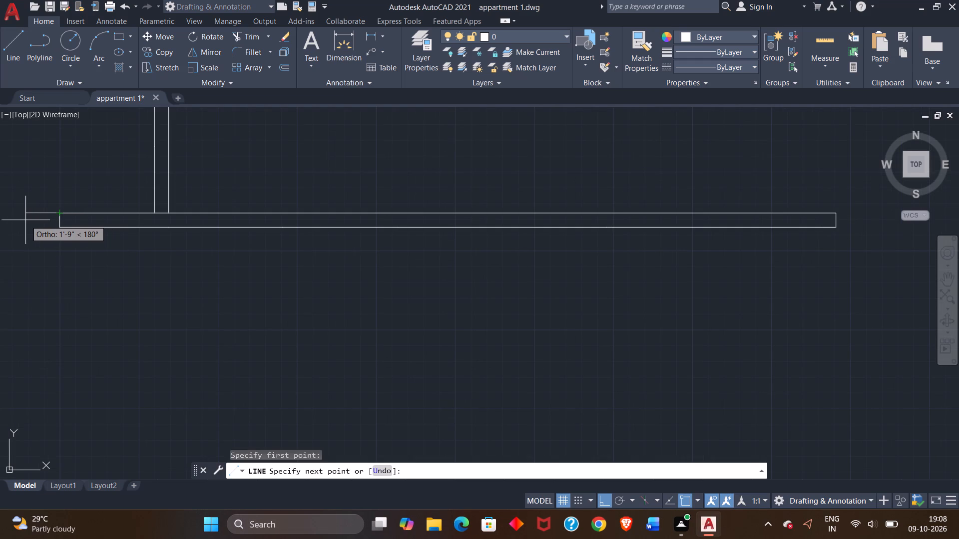
key(9)
key(shift+quotedbl)
key(Return)
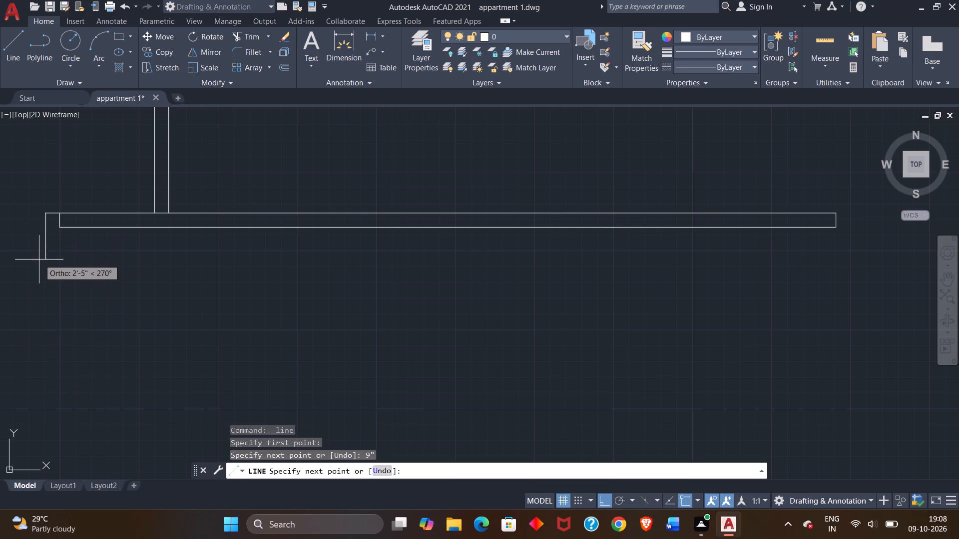
key(9)
key(shift+quotedbl)
key(Return)
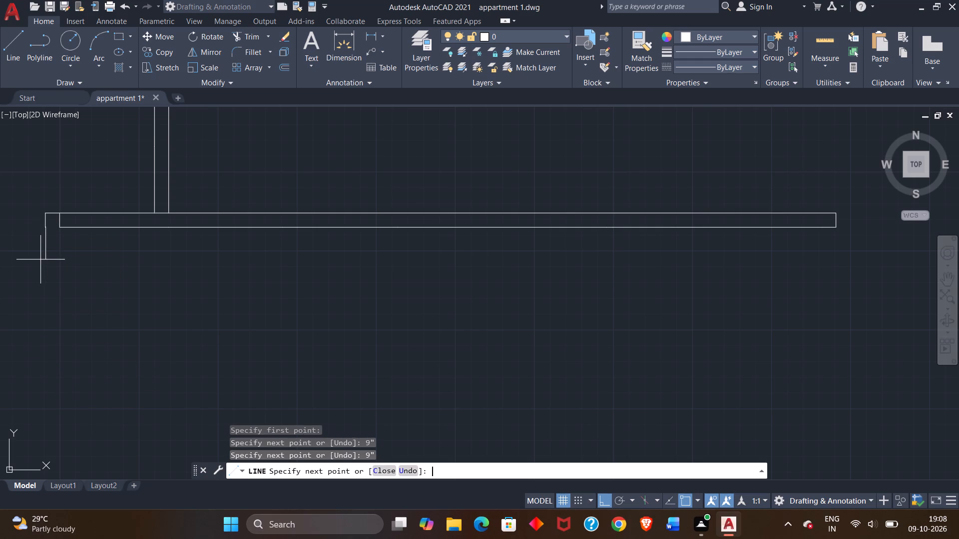
Continue the line straight down from the lower wall's left end with a 16'9" segment.
scroll(81, 226, up, 4)
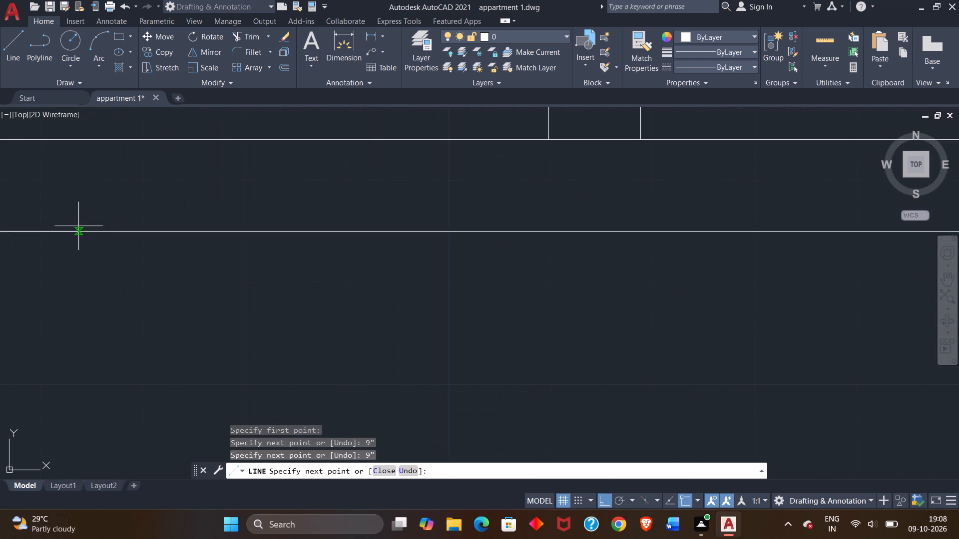
scroll(65, 231, down, 3)
scroll(35, 227, up, 1)
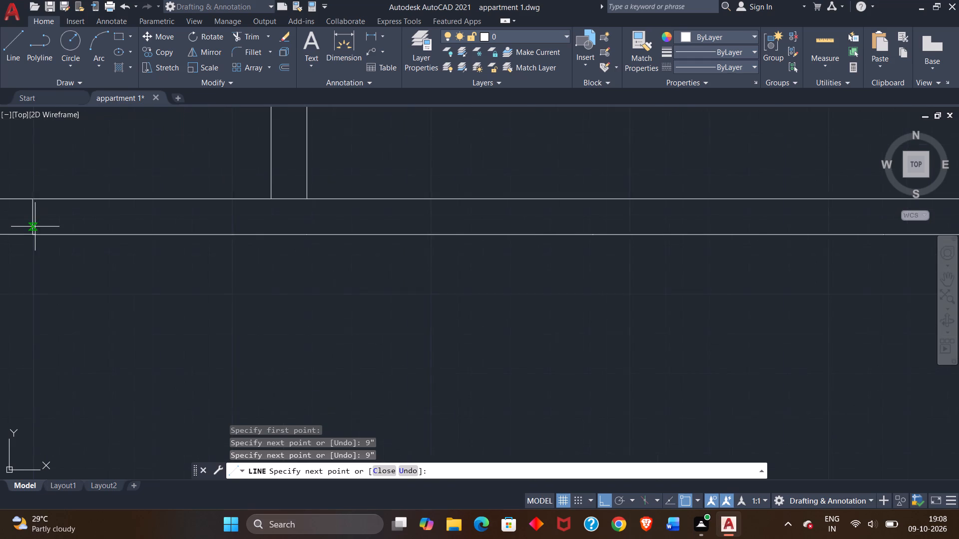
scroll(35, 227, up, 2)
scroll(34, 250, down, 2)
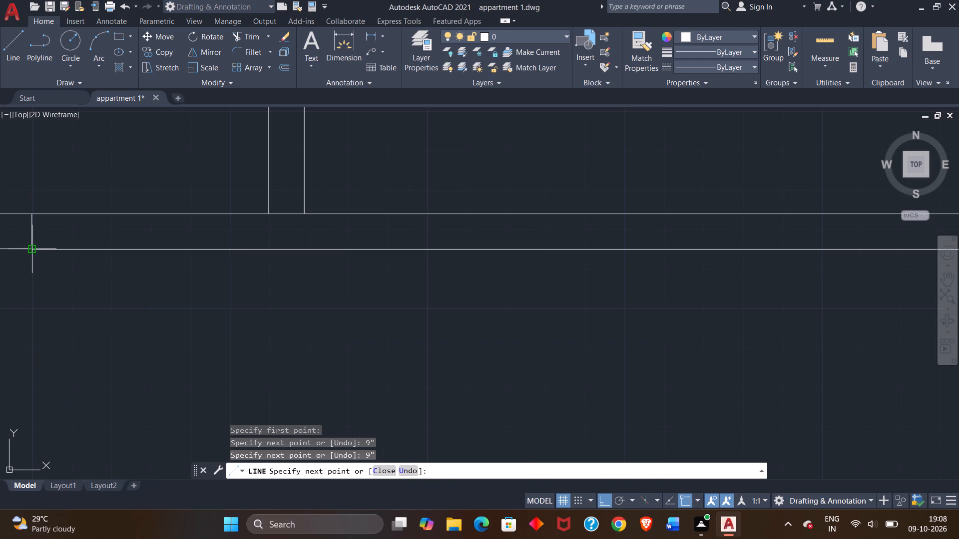
middle_drag(39, 265, 177, 253)
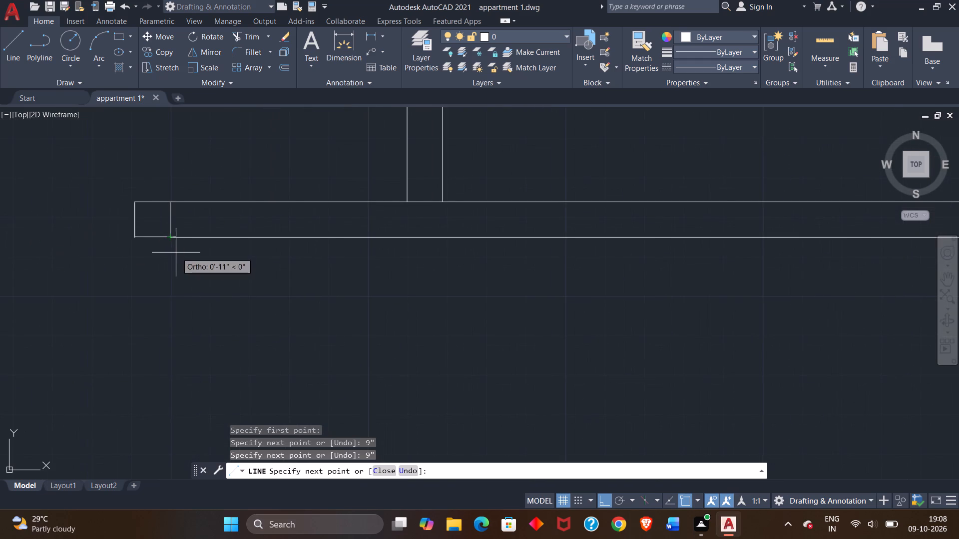
scroll(167, 243, up, 3)
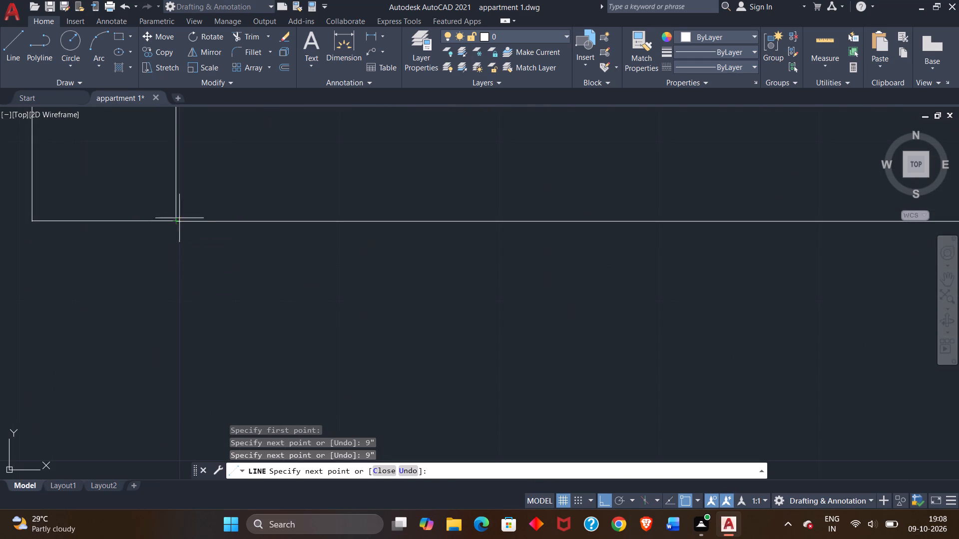
scroll(120, 290, down, 3)
middle_drag(85, 380, 92, 245)
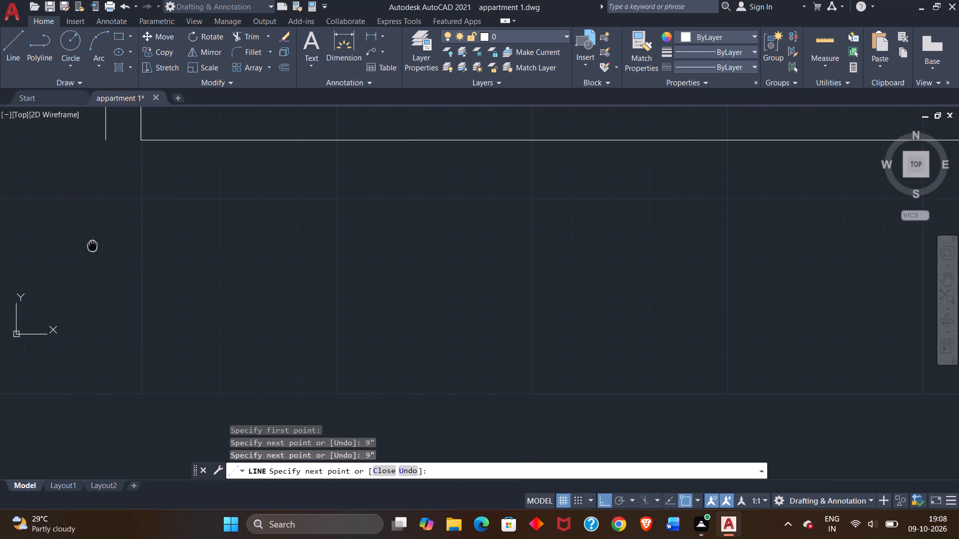
middle_drag(92, 245, 92, 245)
scroll(103, 352, down, 2)
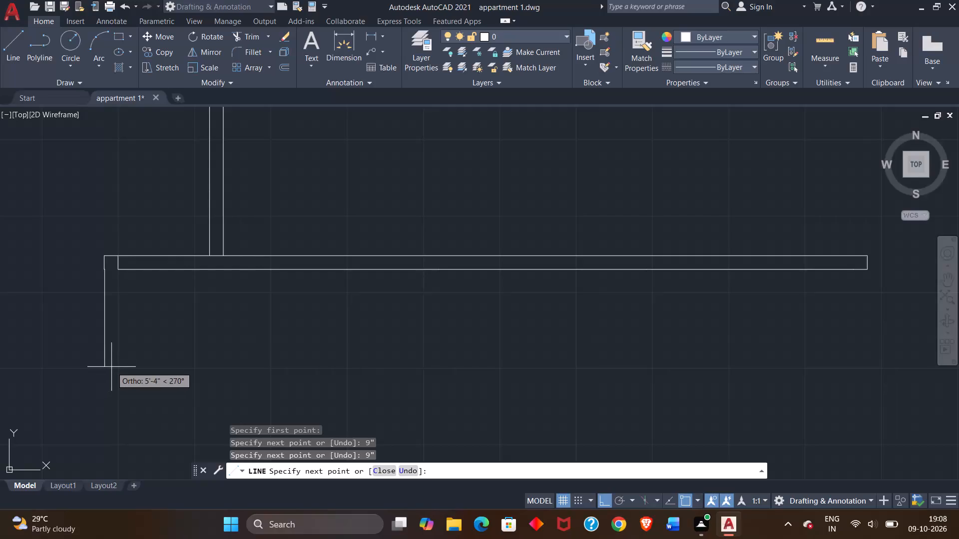
text(16'9)
key(shift+quotedbl)
key(Return)
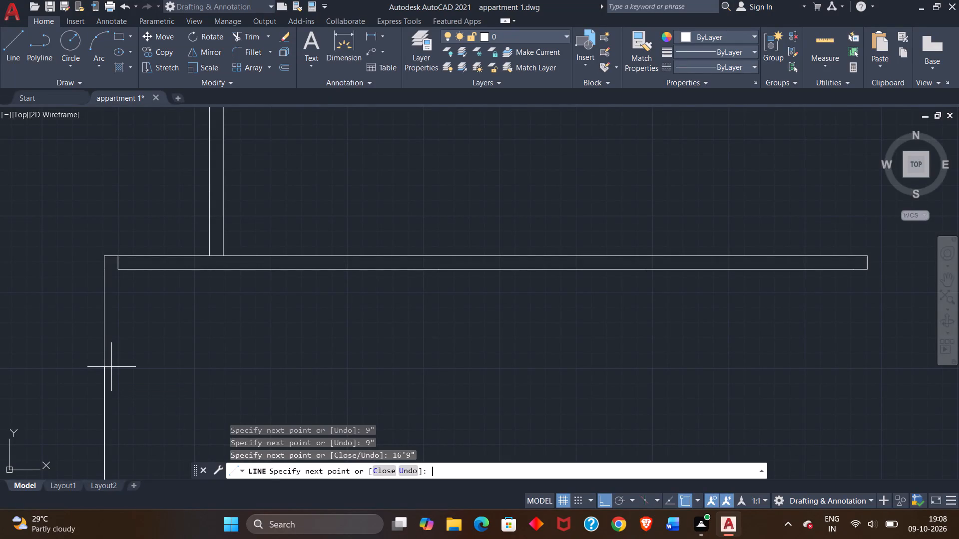
Extend the left wall line downward with consecutive 4", 15' and 9" segments.
scroll(176, 396, down, 3)
middle_drag(175, 397, 156, 291)
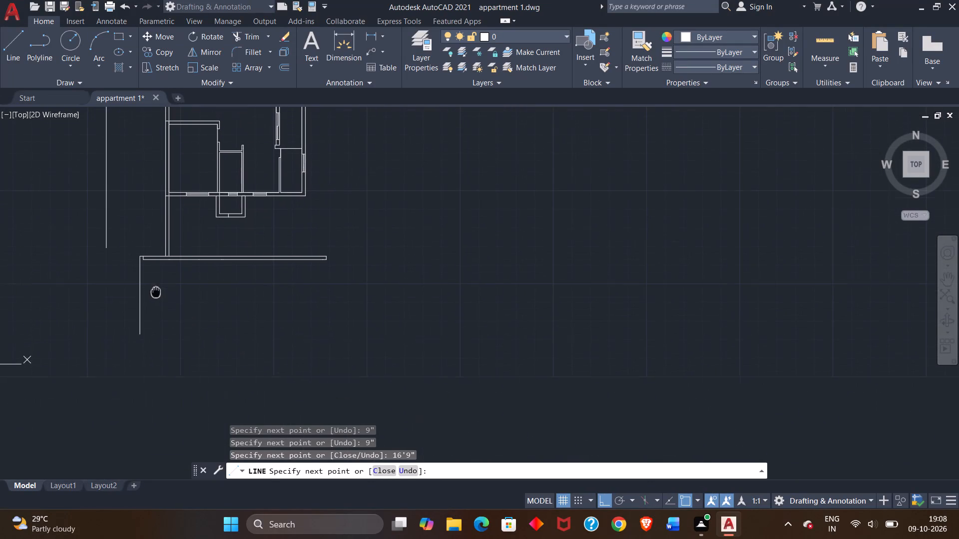
middle_drag(156, 291, 156, 290)
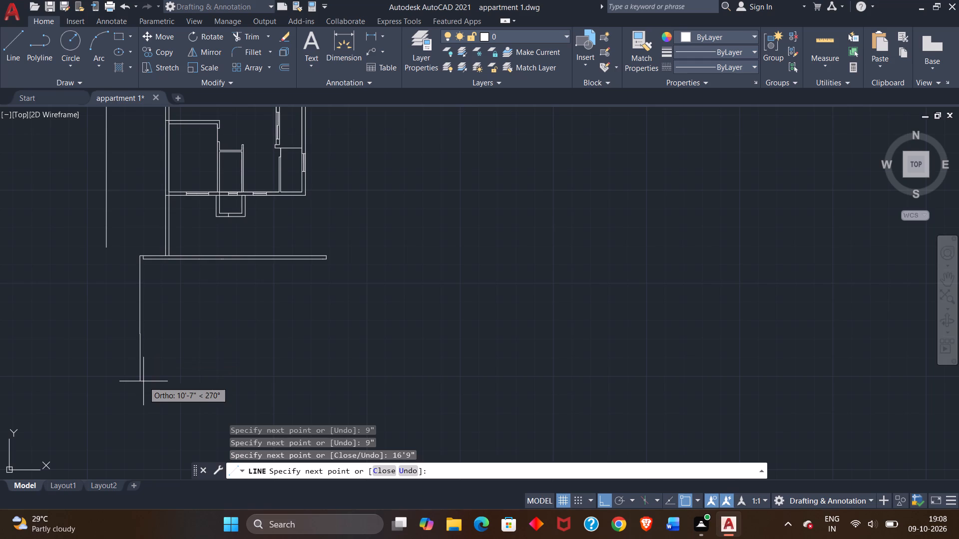
key(4)
key(shift+quotedbl)
key(Return)
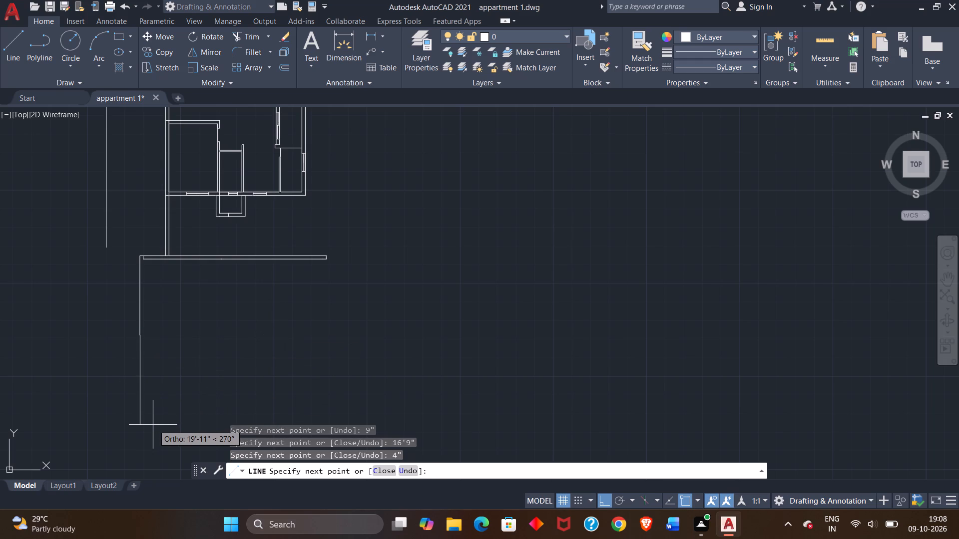
middle_drag(151, 420, 145, 352)
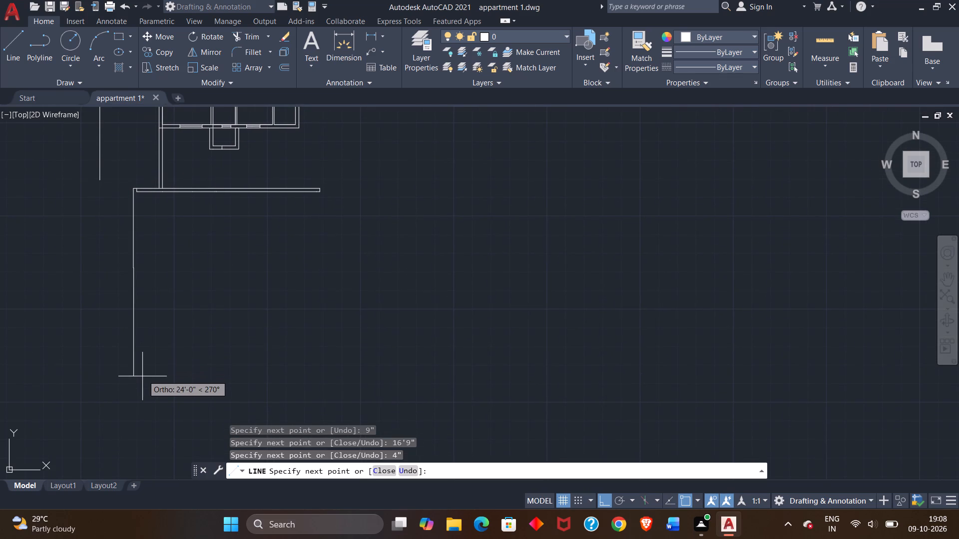
text(15')
key(Return)
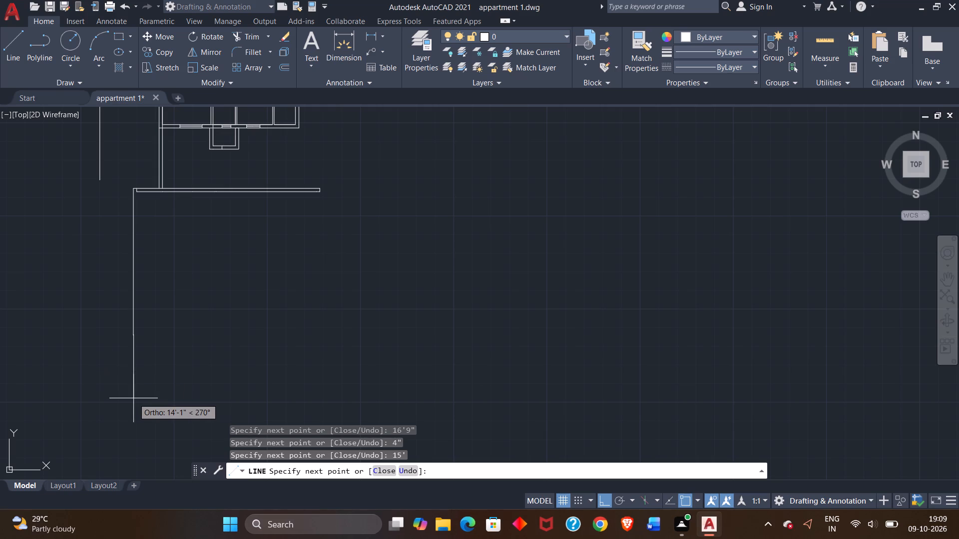
key(9)
key(shift+quotedbl)
key(Return)
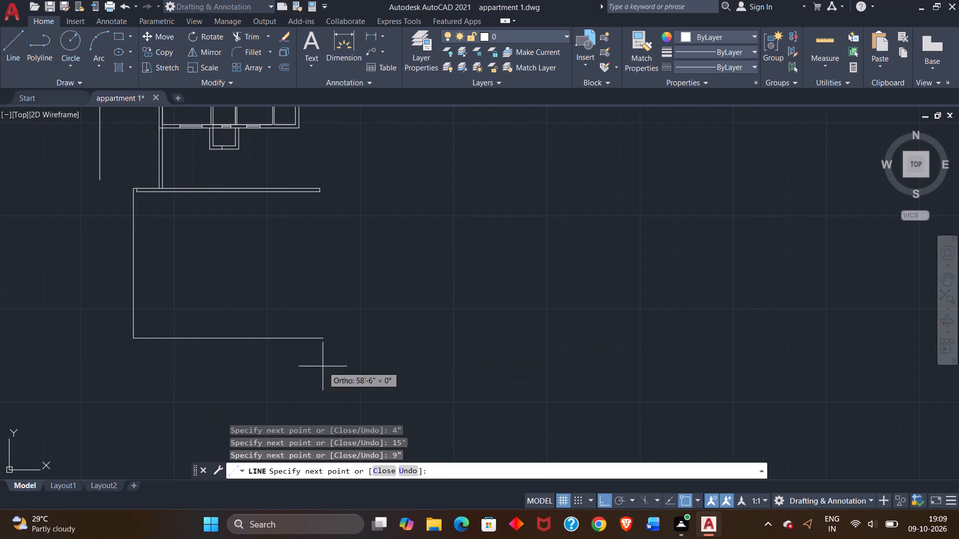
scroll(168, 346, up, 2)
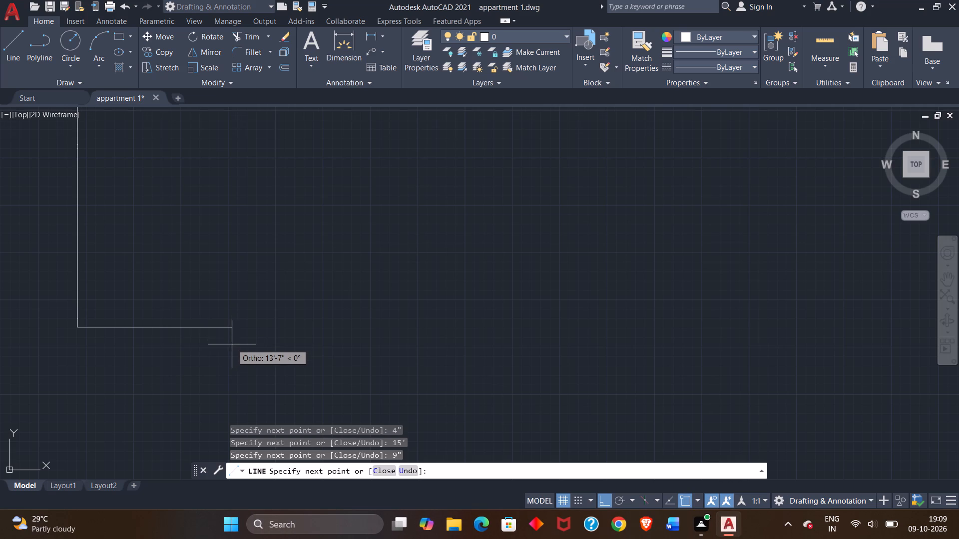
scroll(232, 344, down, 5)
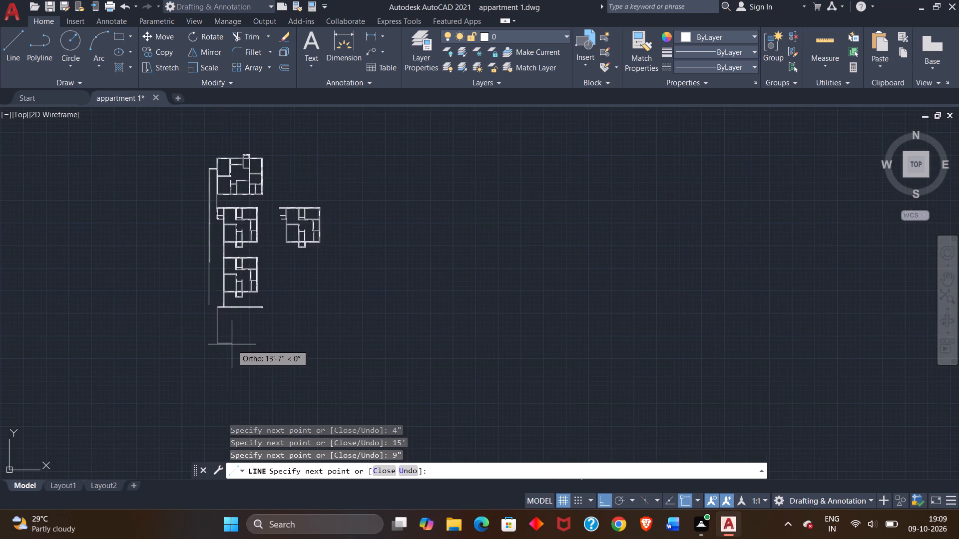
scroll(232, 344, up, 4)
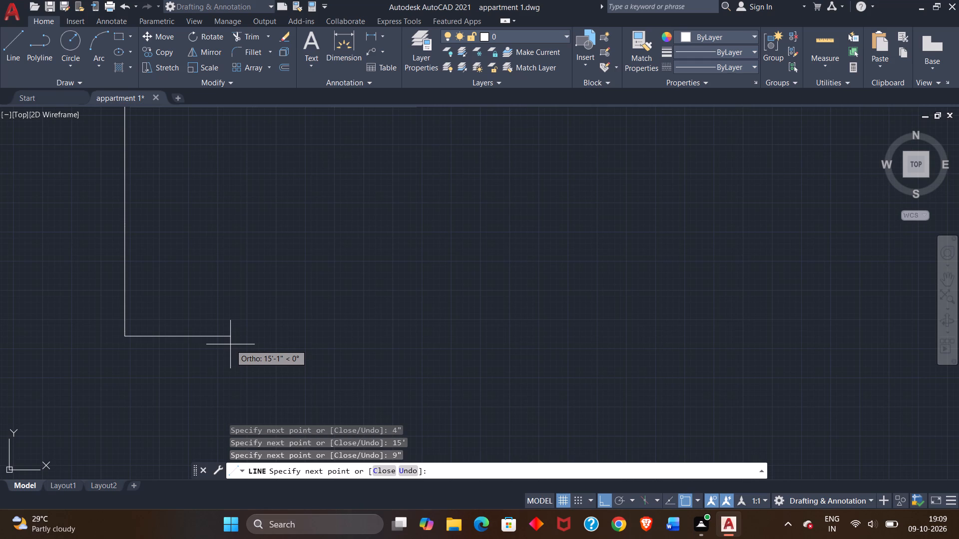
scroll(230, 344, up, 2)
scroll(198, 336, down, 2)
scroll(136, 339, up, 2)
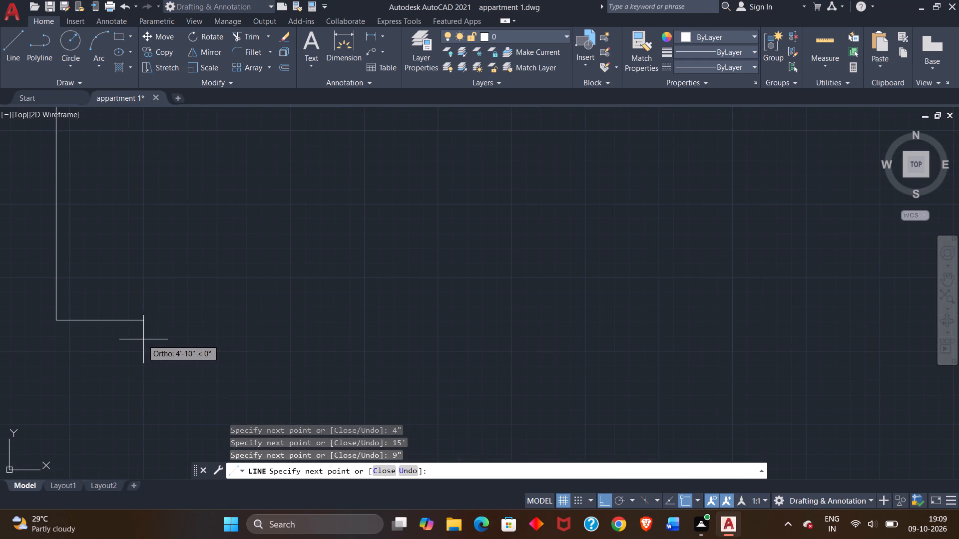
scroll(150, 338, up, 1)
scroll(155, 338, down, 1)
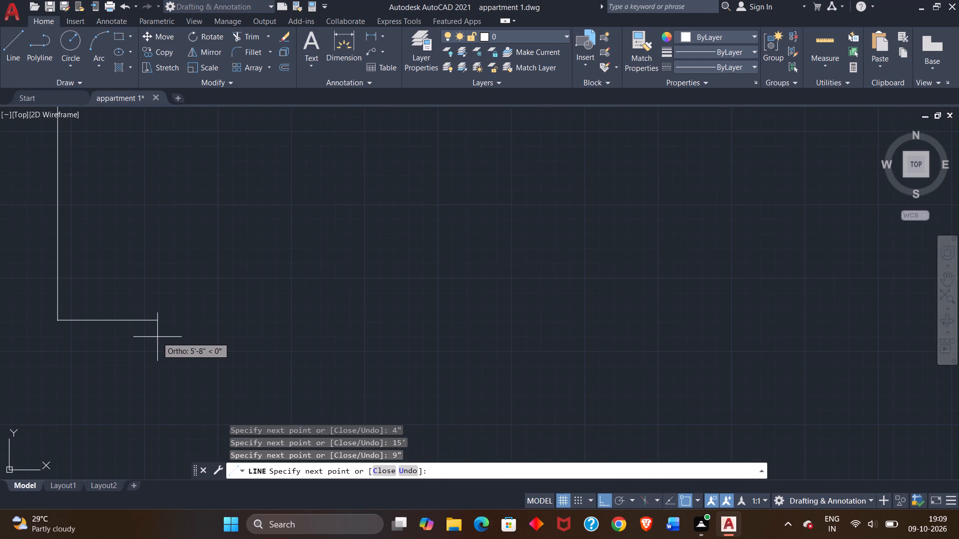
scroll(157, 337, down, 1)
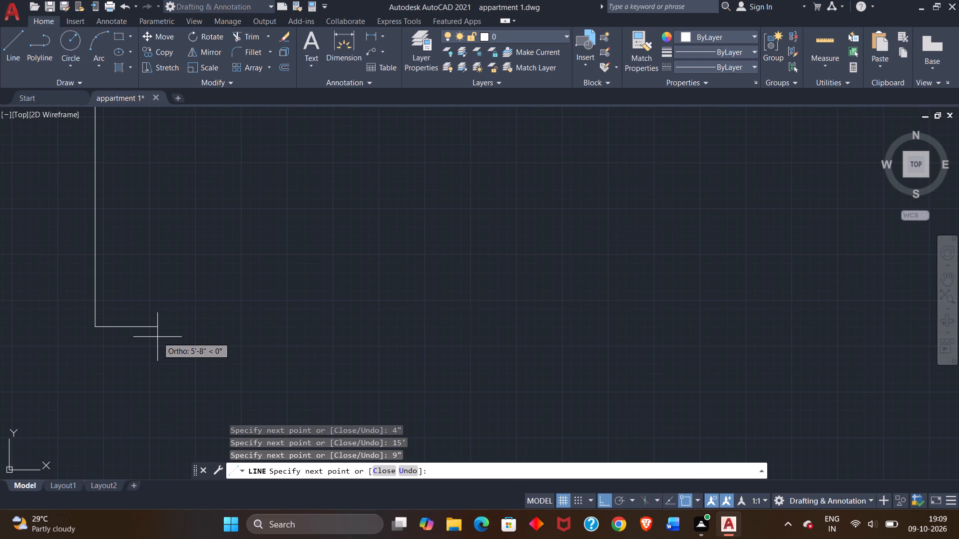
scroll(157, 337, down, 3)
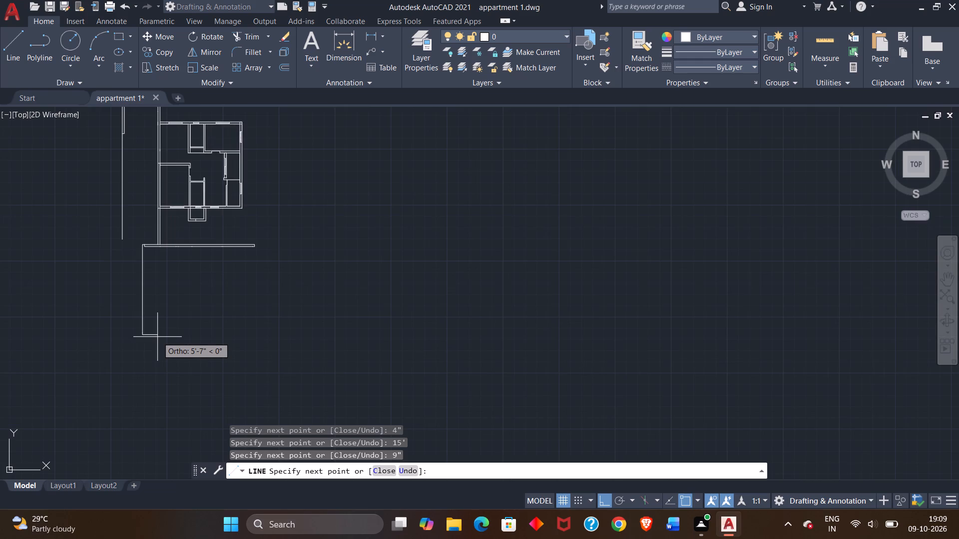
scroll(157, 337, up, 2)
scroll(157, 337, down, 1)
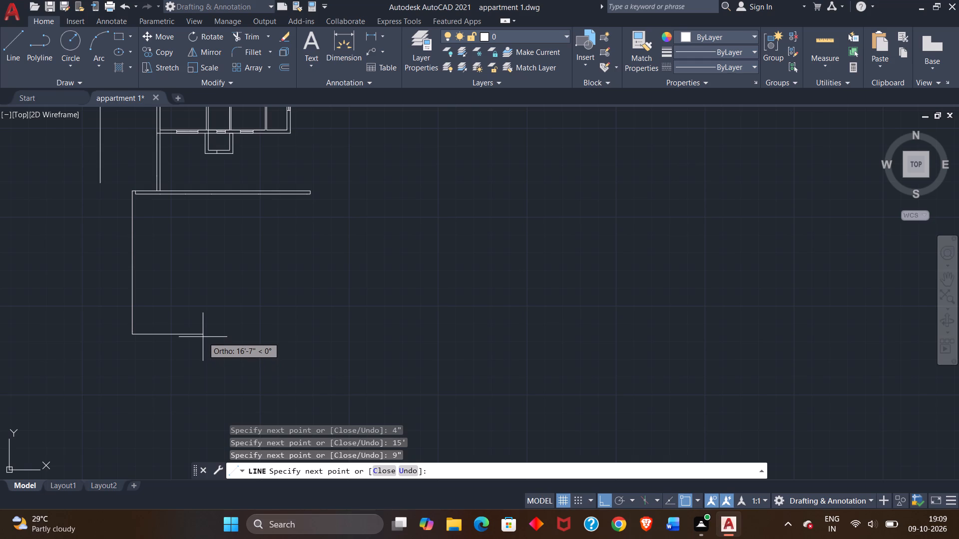
Continue the line rightward from the left wall's lower end with consecutive 11'1", 9" and 9" segments.
text(11';1)
key(shift+quotedbl)
key(Return)
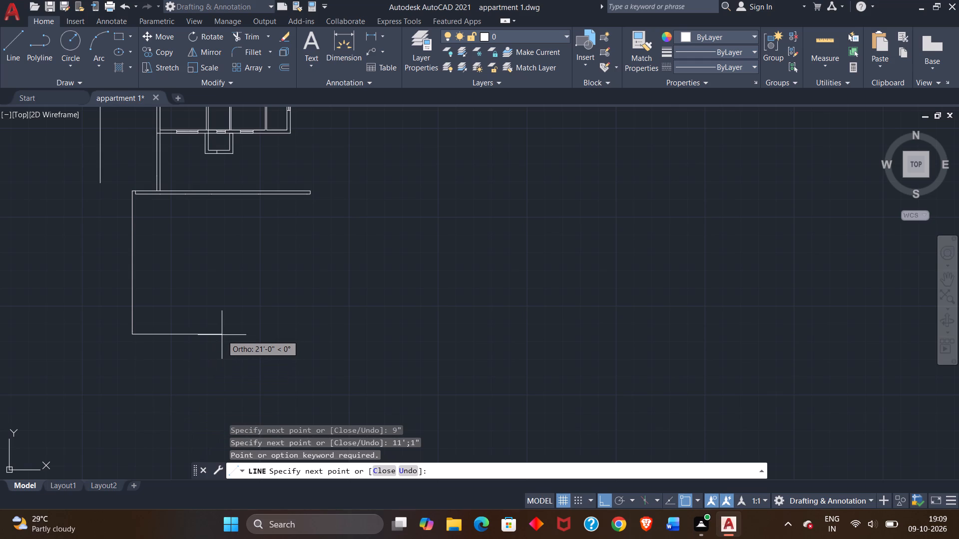
text(11)
key(apostrophe)
text(1")
key(Return)
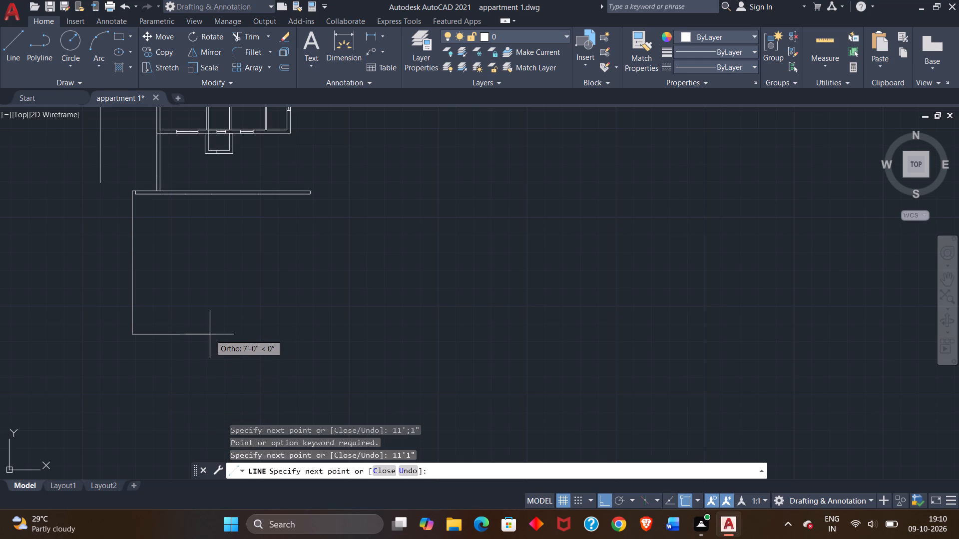
key(9)
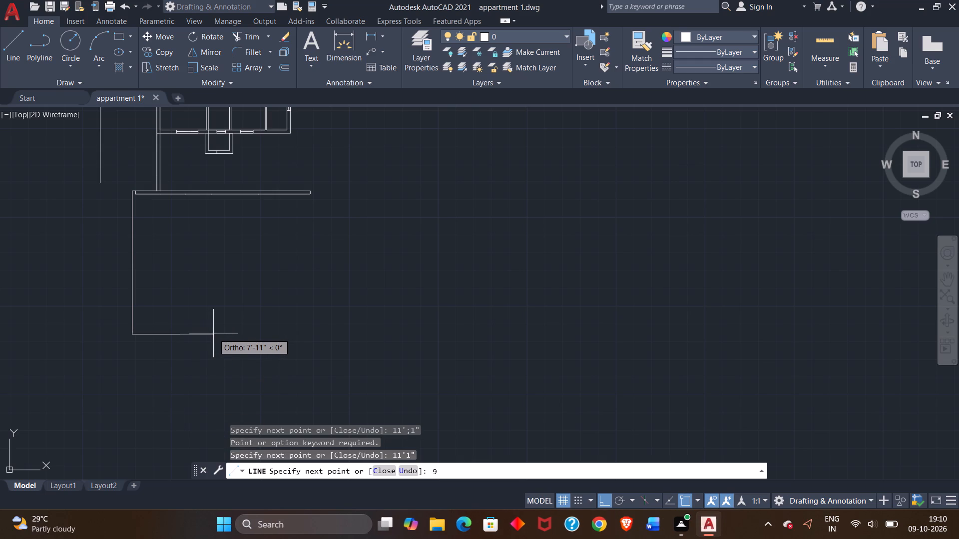
key(shift+quotedbl)
key(Return)
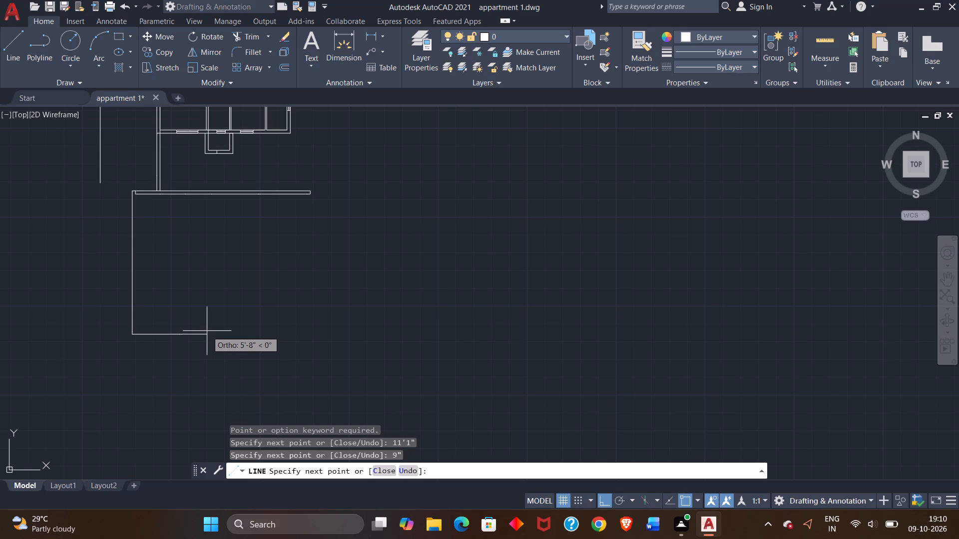
key(9)
key(shift+quotedbl)
key(Return)
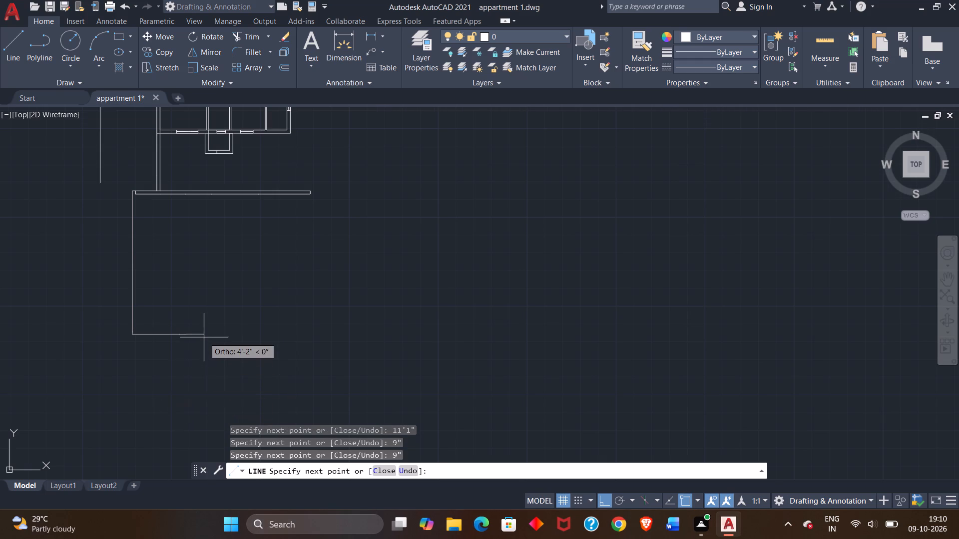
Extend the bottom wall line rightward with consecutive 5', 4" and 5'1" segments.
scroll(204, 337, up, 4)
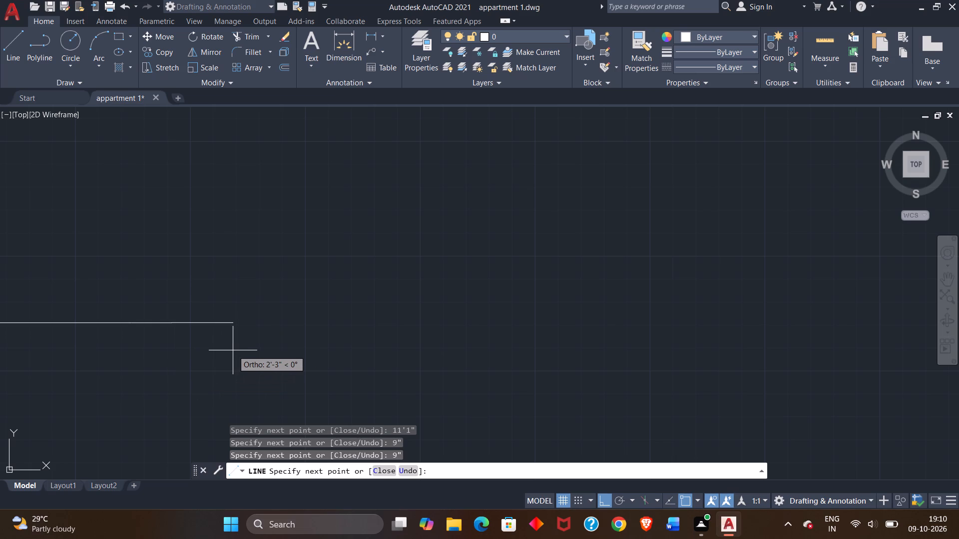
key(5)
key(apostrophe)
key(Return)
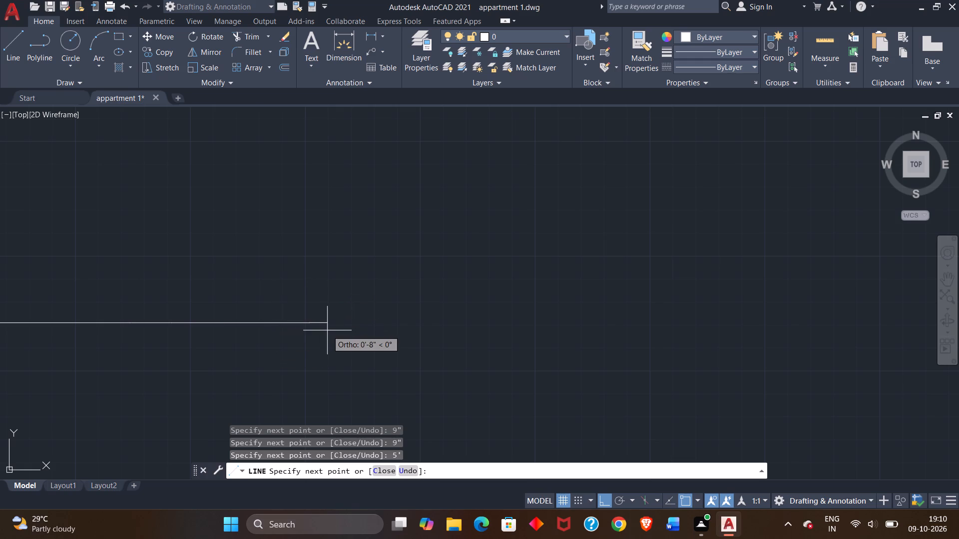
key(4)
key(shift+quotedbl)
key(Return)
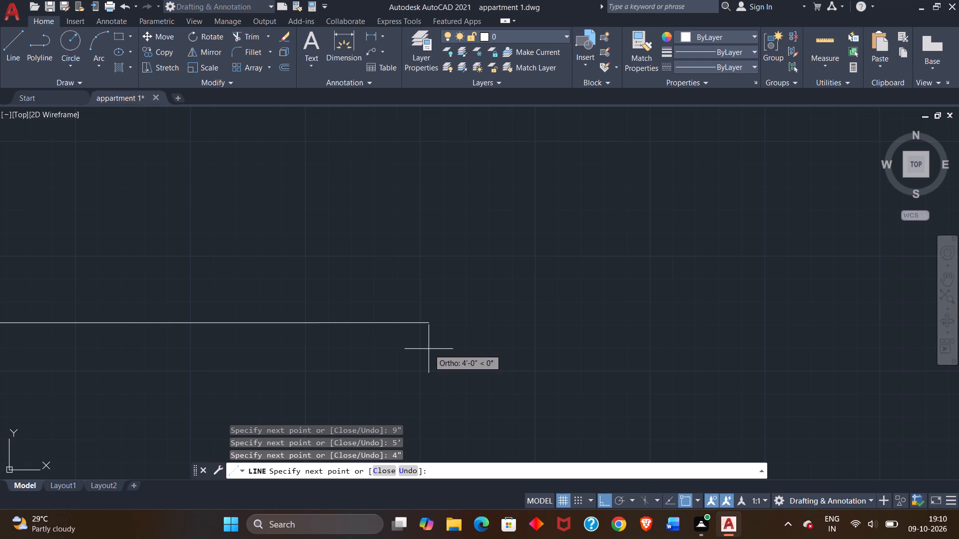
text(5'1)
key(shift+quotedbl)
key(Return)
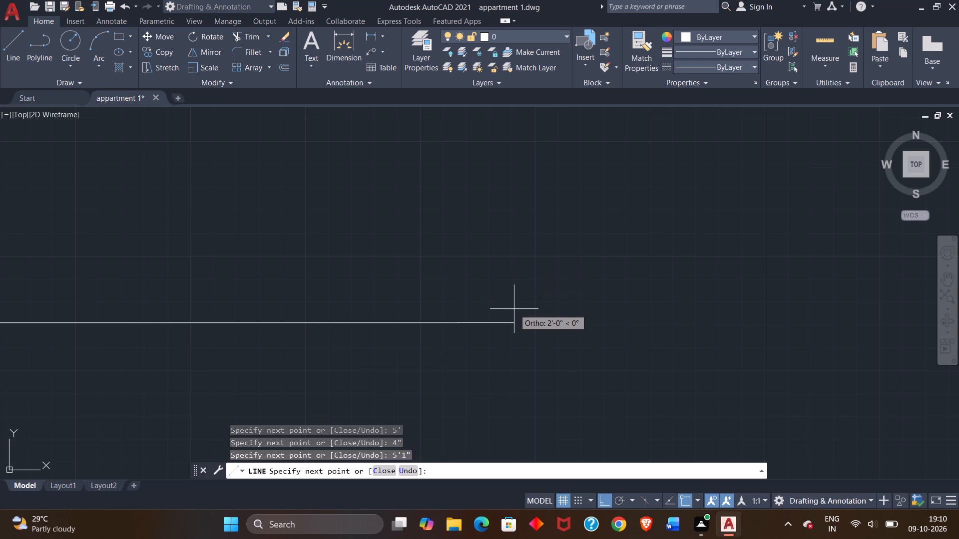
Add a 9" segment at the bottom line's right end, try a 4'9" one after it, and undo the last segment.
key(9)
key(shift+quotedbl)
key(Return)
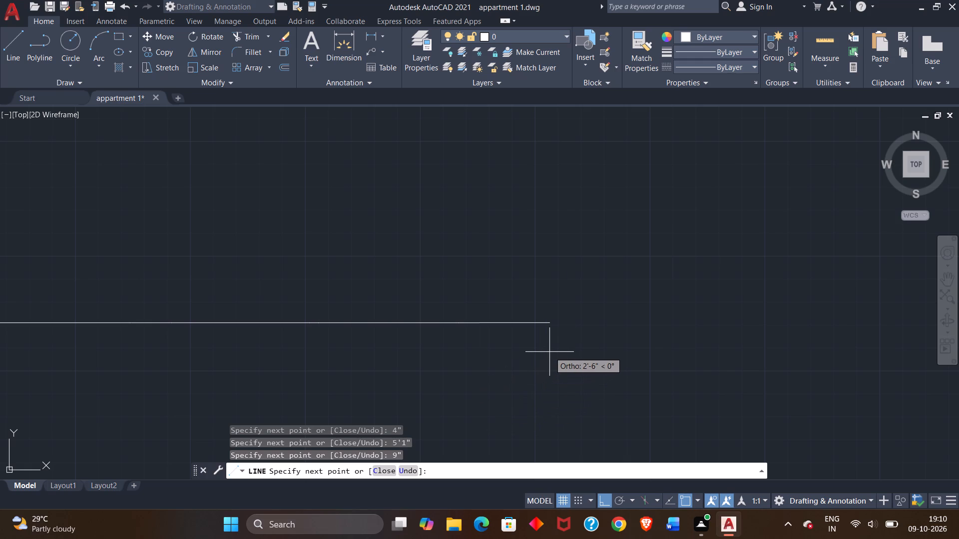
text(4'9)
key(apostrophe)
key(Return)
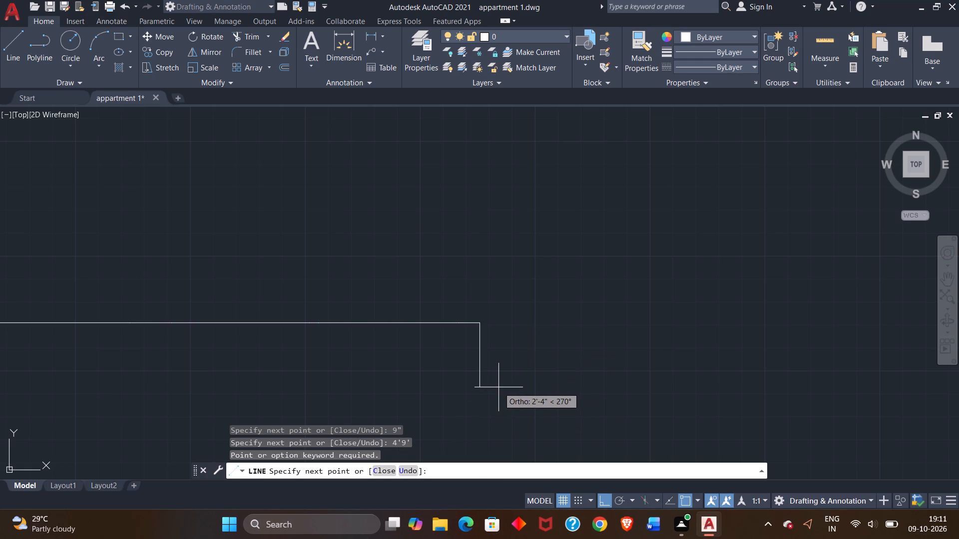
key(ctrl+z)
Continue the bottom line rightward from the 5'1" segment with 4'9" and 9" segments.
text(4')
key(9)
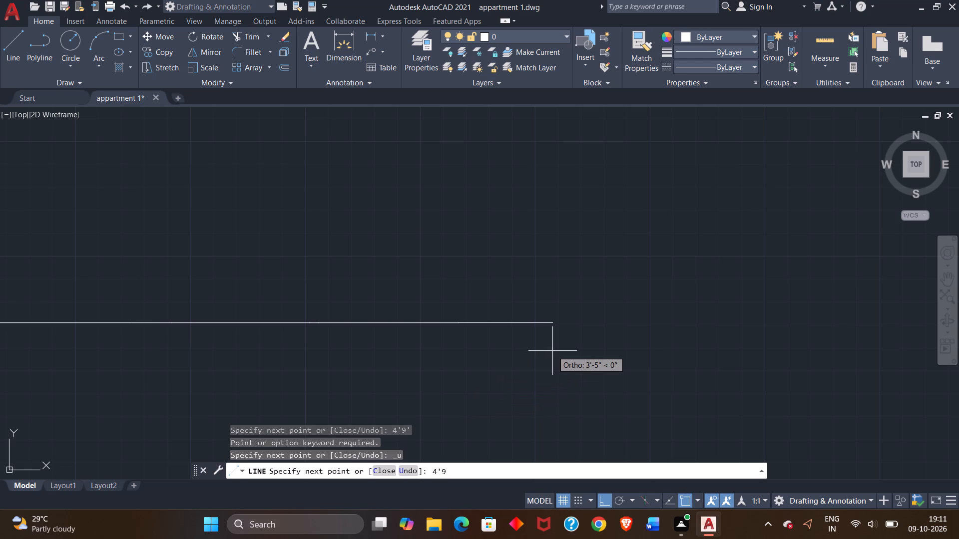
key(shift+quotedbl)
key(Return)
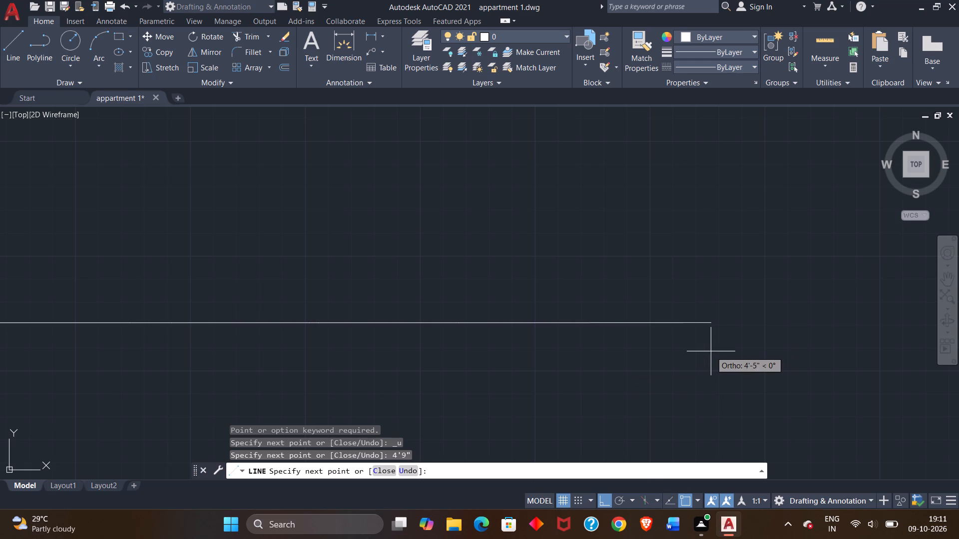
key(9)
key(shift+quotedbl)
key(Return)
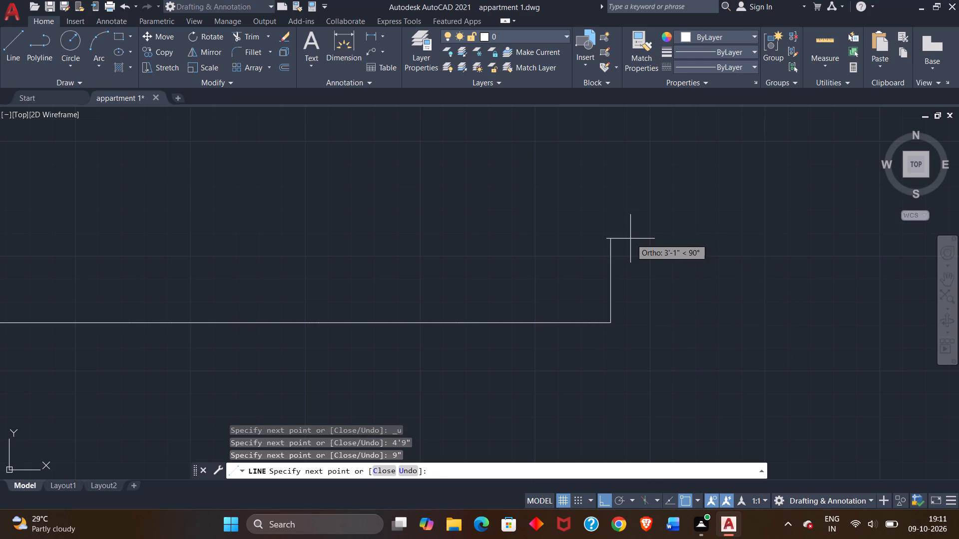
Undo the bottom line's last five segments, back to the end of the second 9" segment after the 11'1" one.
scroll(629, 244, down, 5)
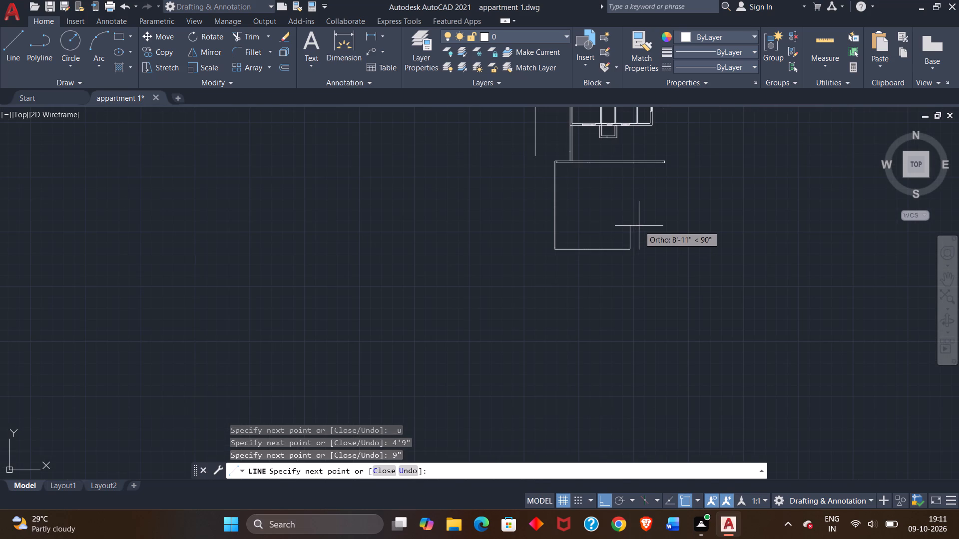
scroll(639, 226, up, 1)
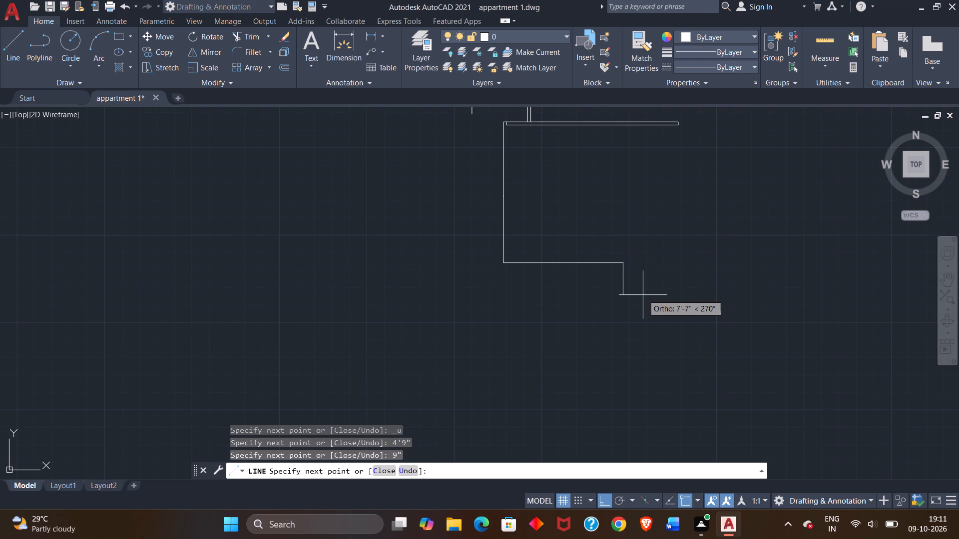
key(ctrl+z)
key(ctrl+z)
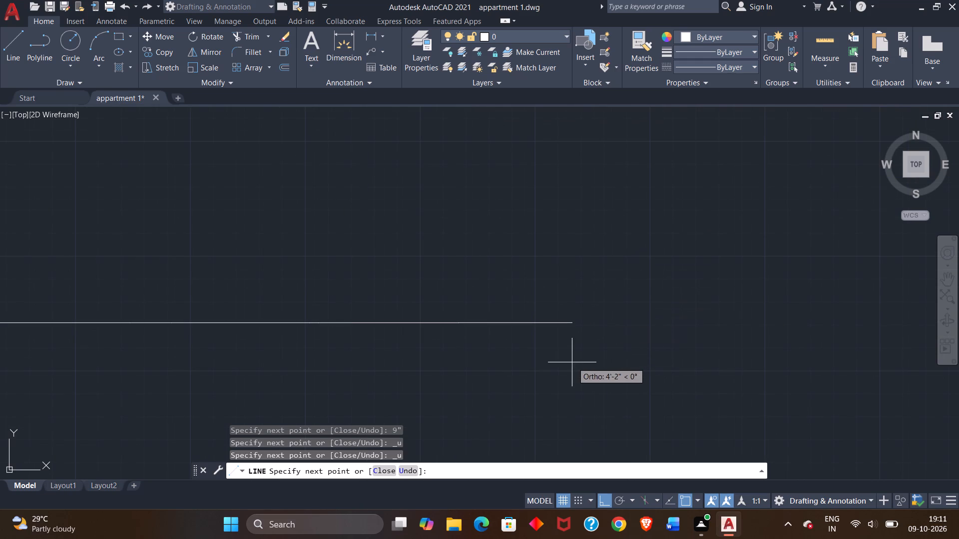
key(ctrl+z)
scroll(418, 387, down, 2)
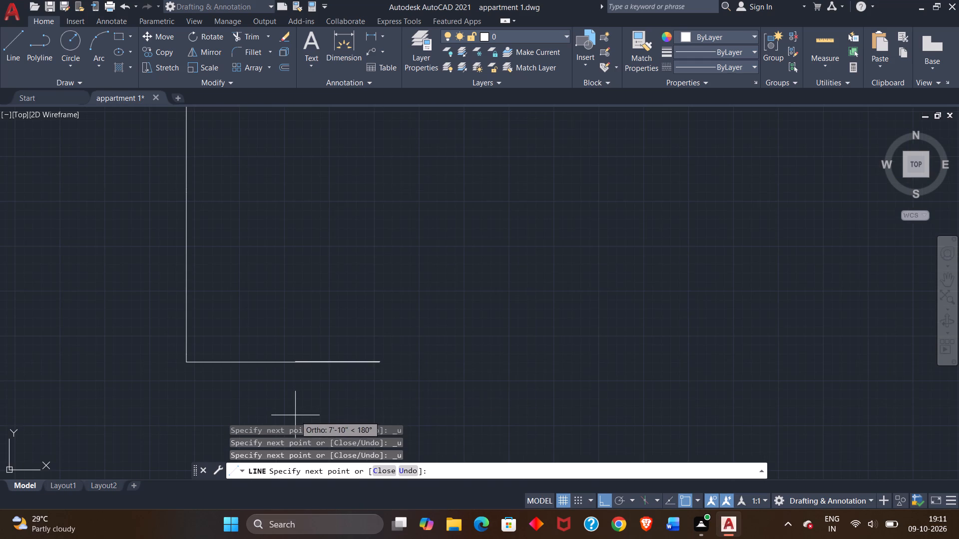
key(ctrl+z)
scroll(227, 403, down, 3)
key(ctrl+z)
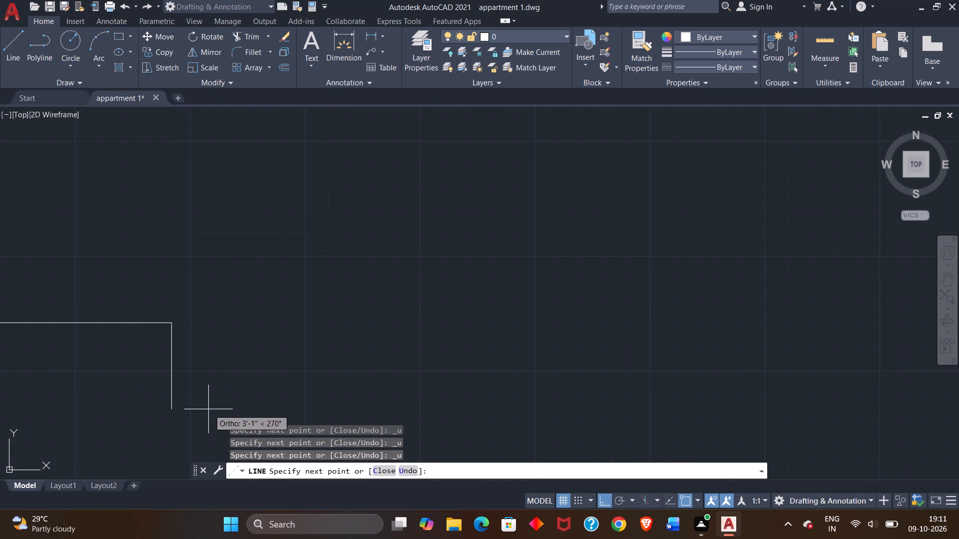
Undo the bottom line's remaining 9", 11'1" and 9" segments, back to the left wall line's lower end.
scroll(174, 413, down, 3)
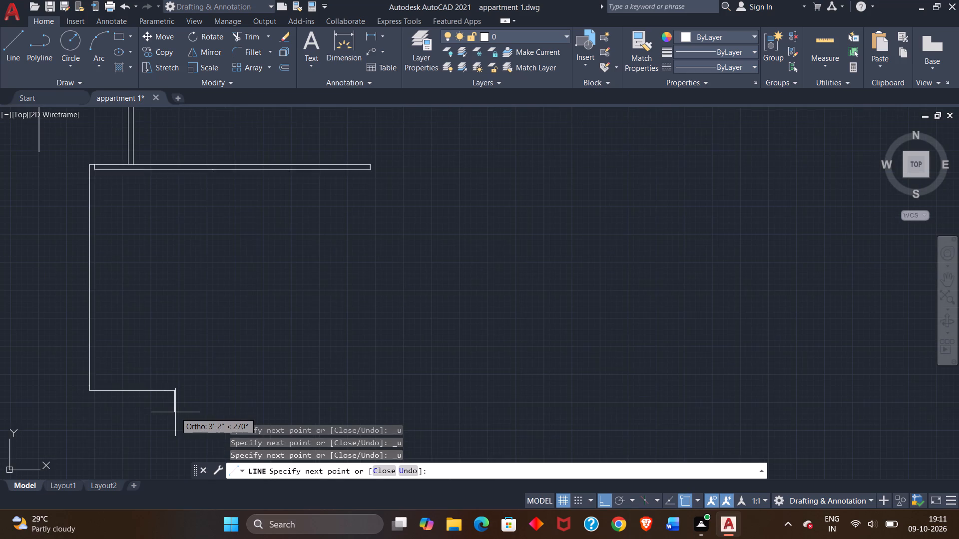
key(ctrl+z)
key(ctrl+z)
key(ctrl+z)
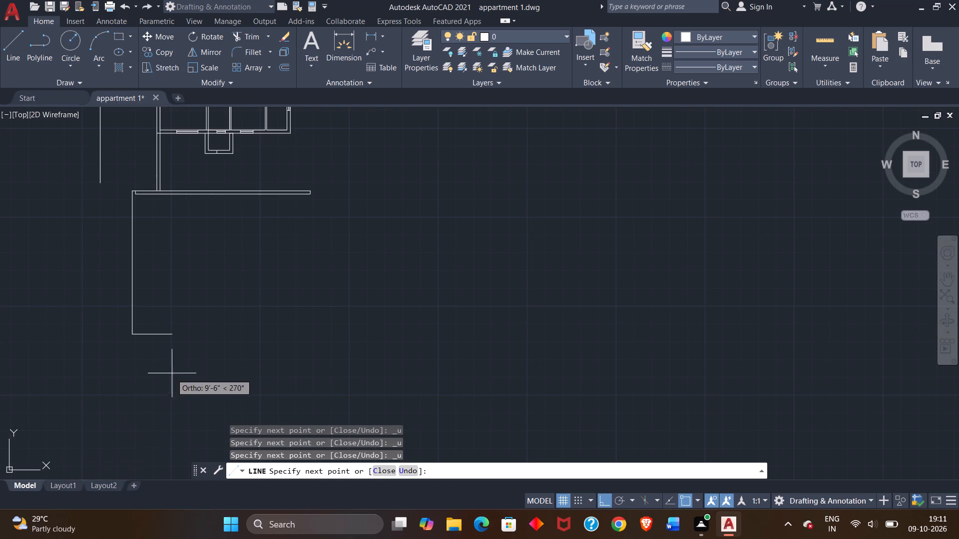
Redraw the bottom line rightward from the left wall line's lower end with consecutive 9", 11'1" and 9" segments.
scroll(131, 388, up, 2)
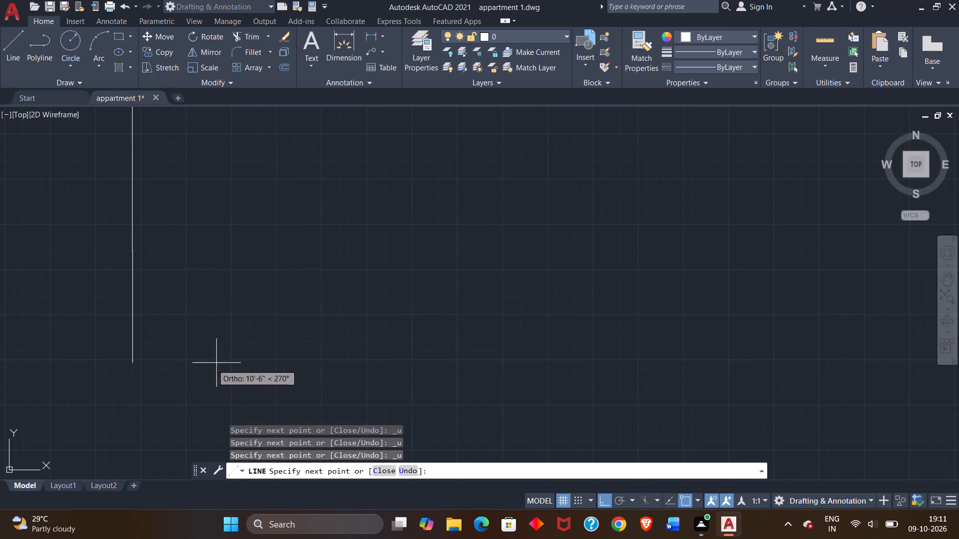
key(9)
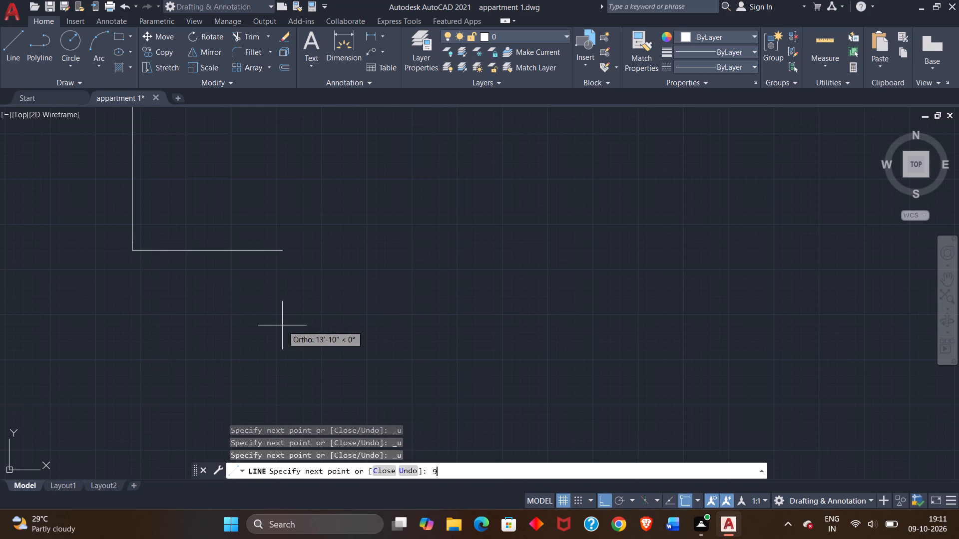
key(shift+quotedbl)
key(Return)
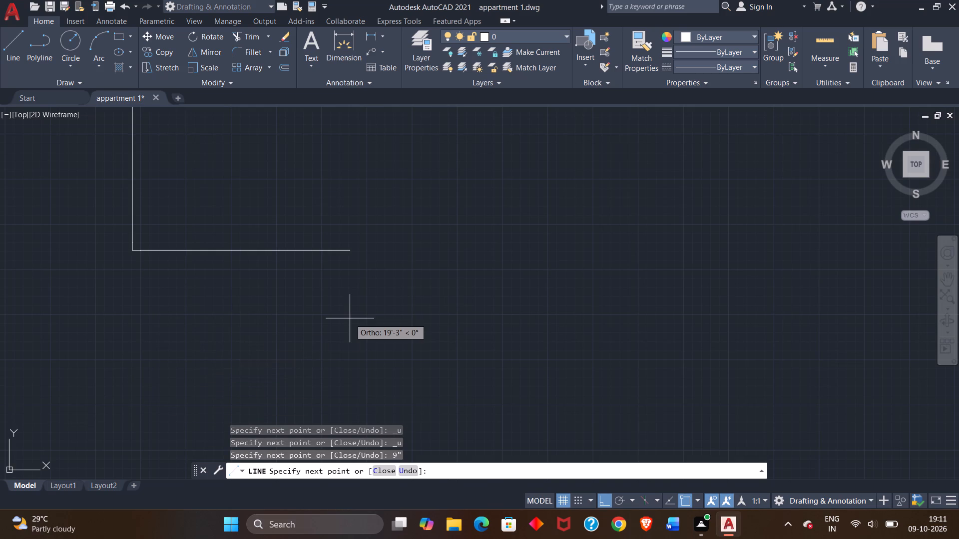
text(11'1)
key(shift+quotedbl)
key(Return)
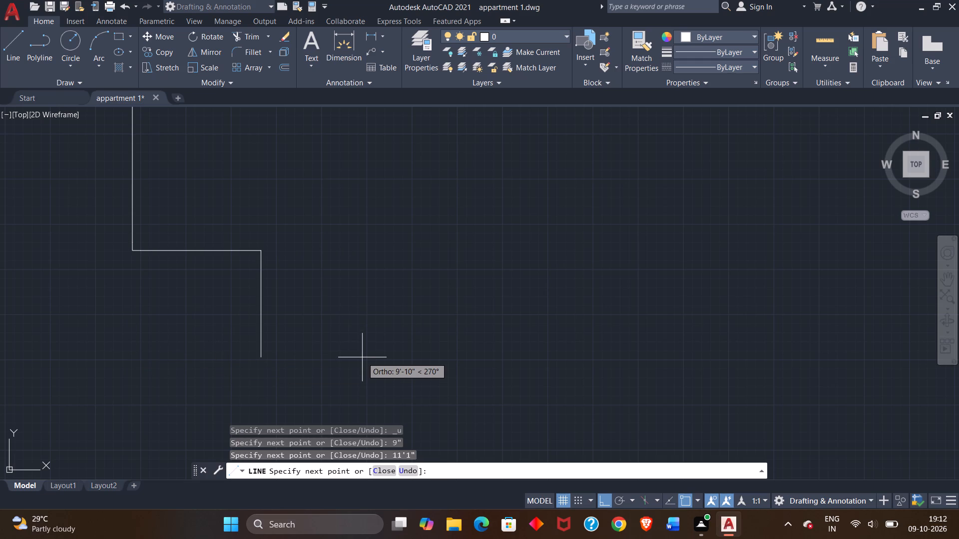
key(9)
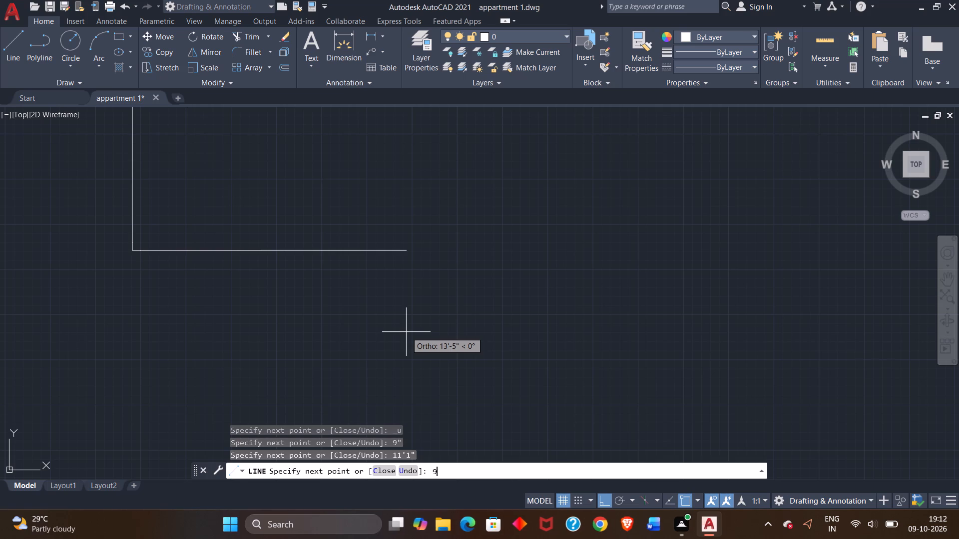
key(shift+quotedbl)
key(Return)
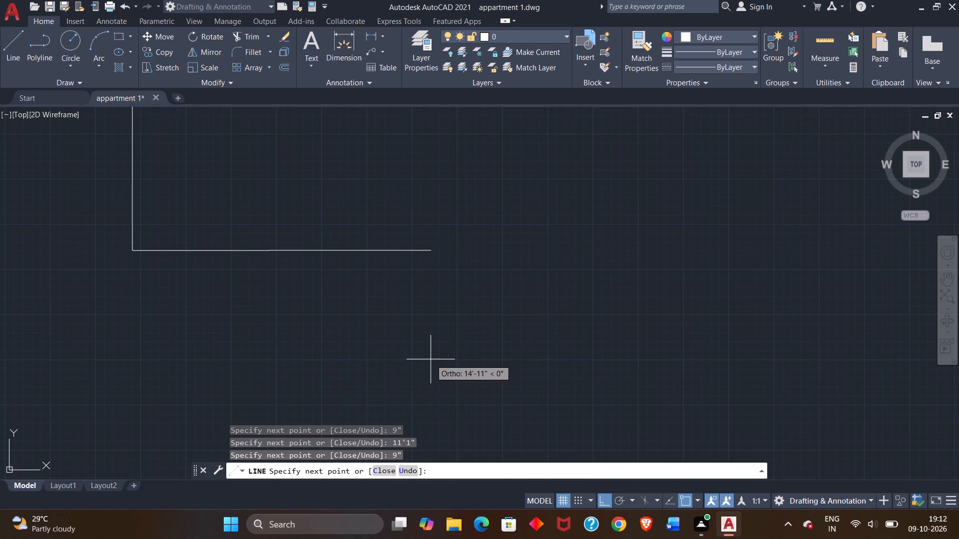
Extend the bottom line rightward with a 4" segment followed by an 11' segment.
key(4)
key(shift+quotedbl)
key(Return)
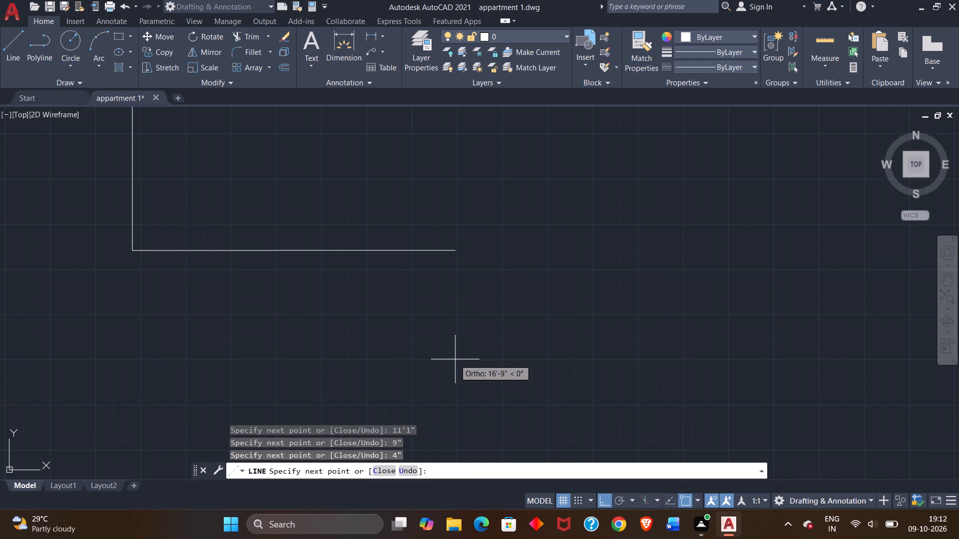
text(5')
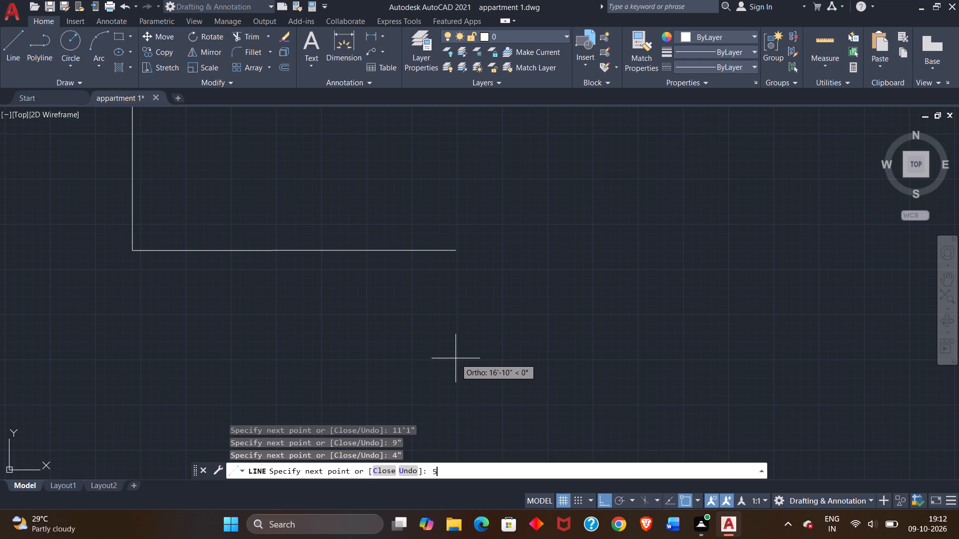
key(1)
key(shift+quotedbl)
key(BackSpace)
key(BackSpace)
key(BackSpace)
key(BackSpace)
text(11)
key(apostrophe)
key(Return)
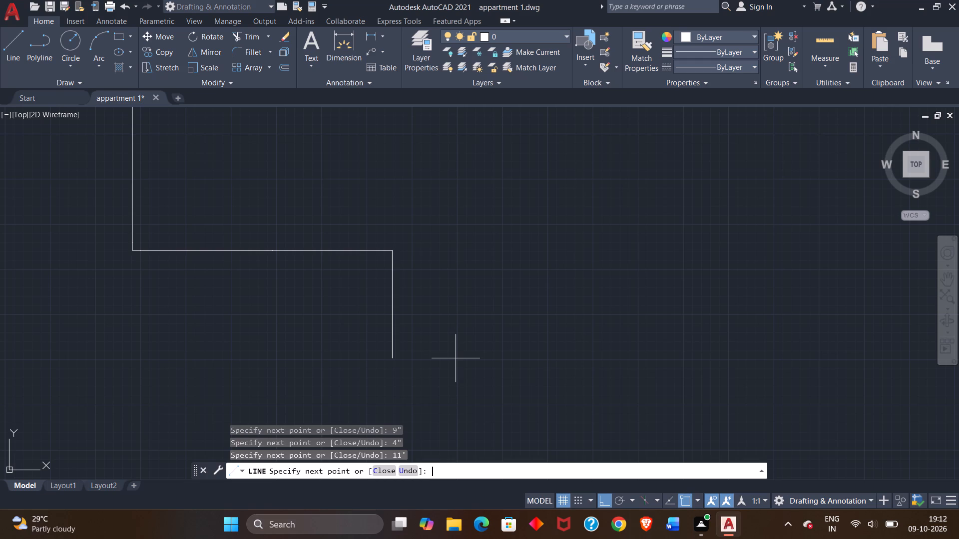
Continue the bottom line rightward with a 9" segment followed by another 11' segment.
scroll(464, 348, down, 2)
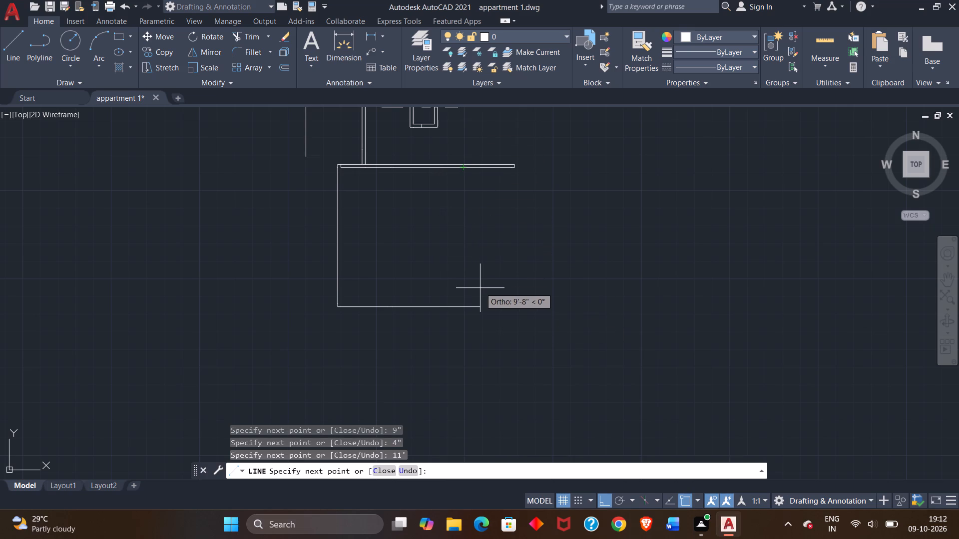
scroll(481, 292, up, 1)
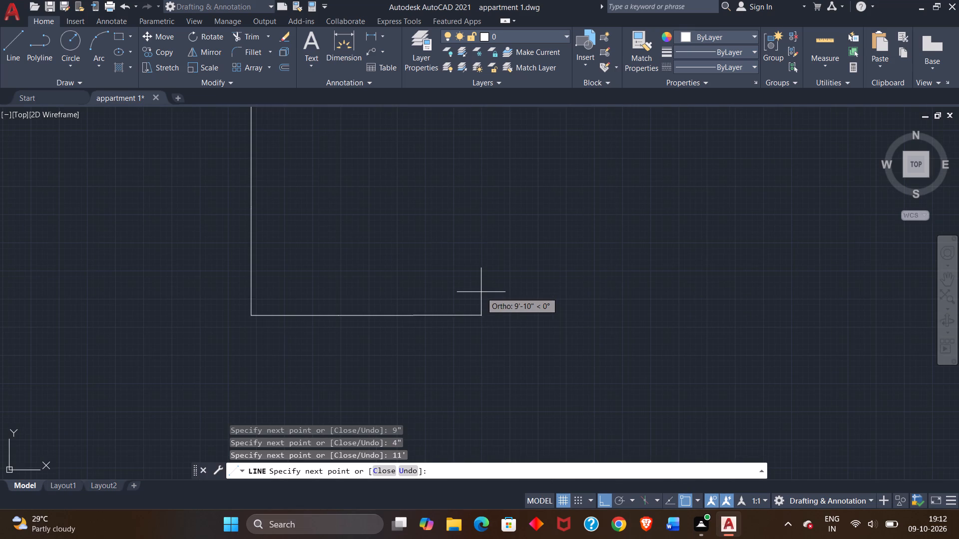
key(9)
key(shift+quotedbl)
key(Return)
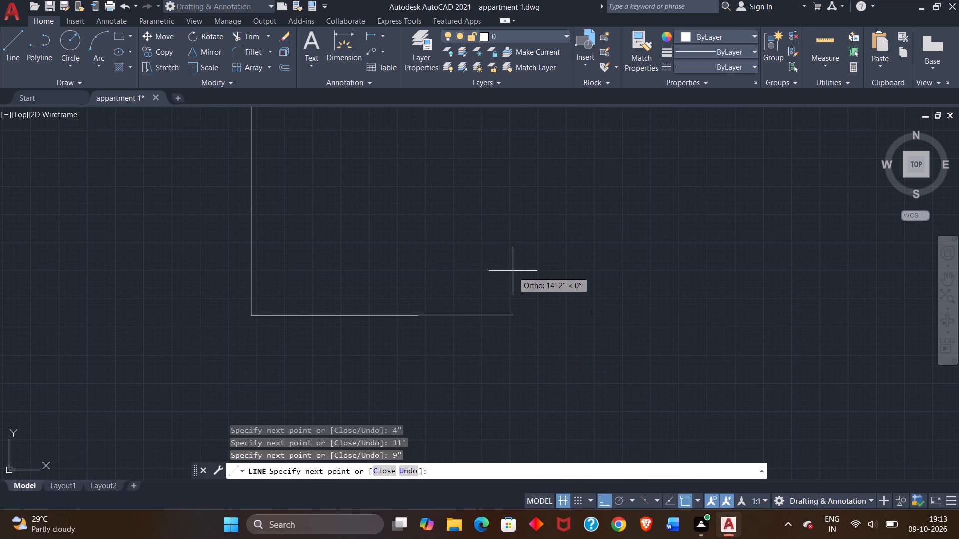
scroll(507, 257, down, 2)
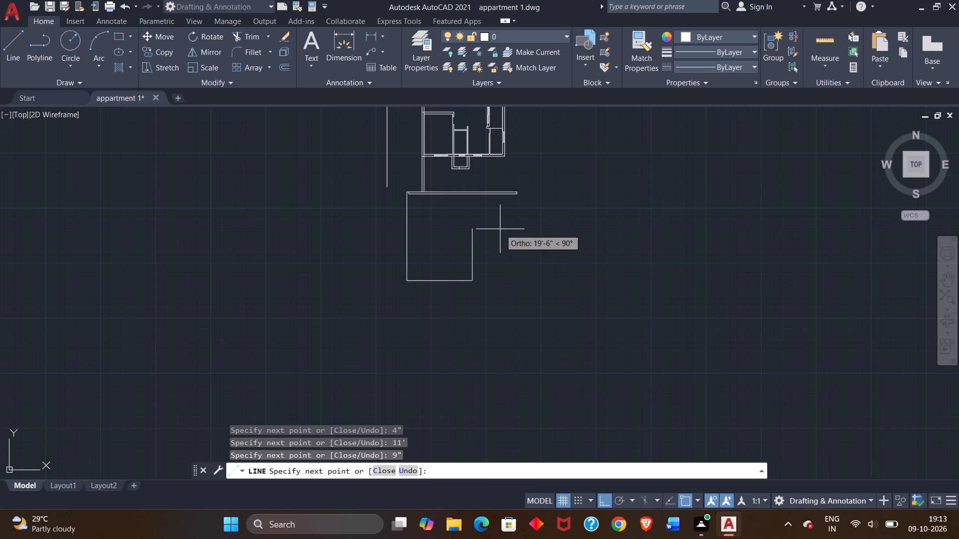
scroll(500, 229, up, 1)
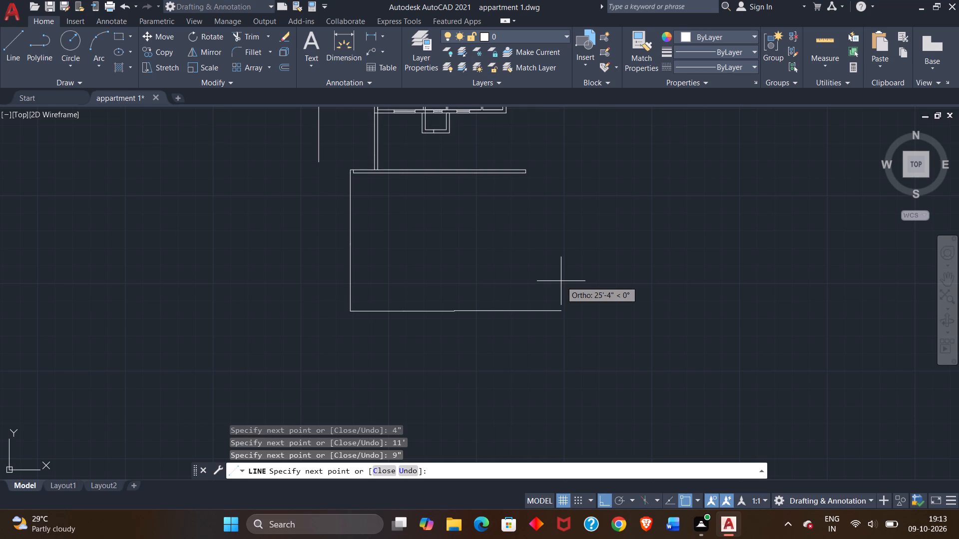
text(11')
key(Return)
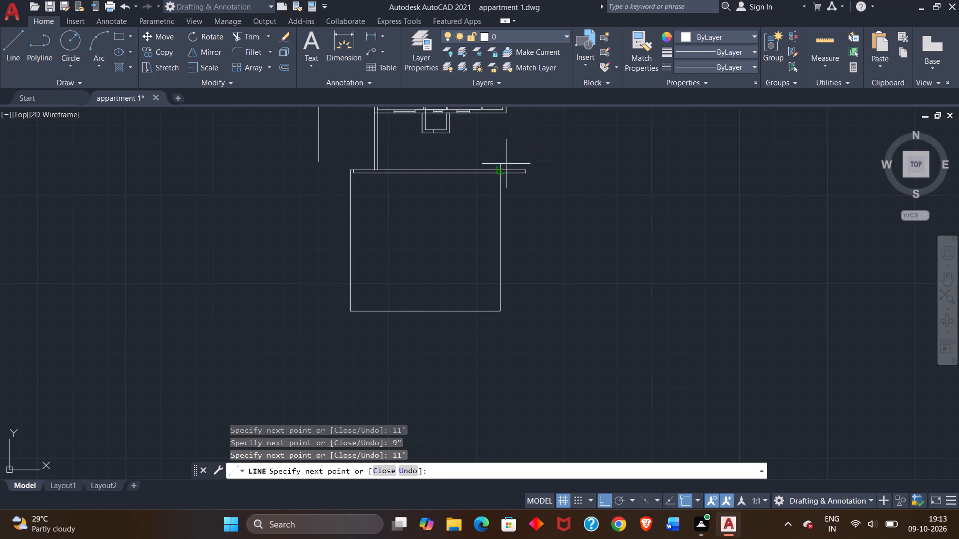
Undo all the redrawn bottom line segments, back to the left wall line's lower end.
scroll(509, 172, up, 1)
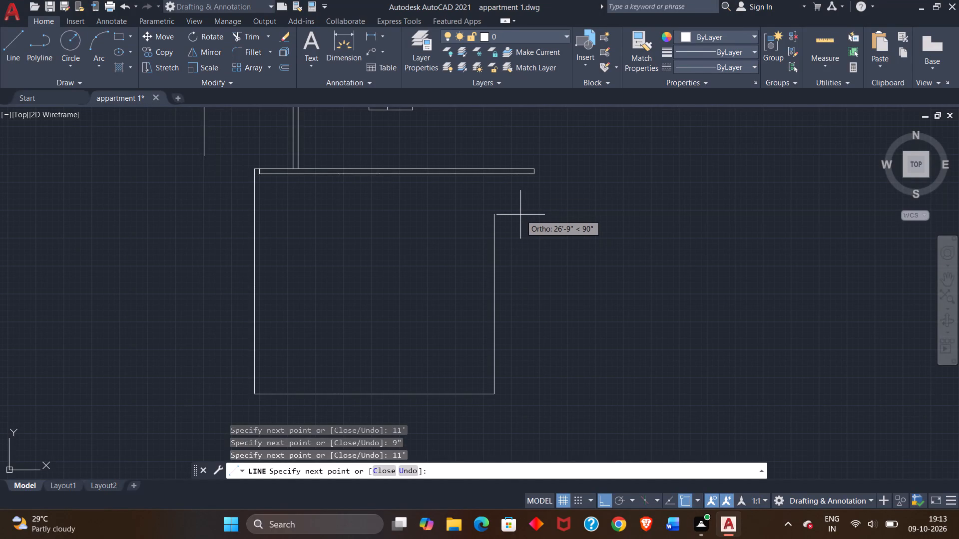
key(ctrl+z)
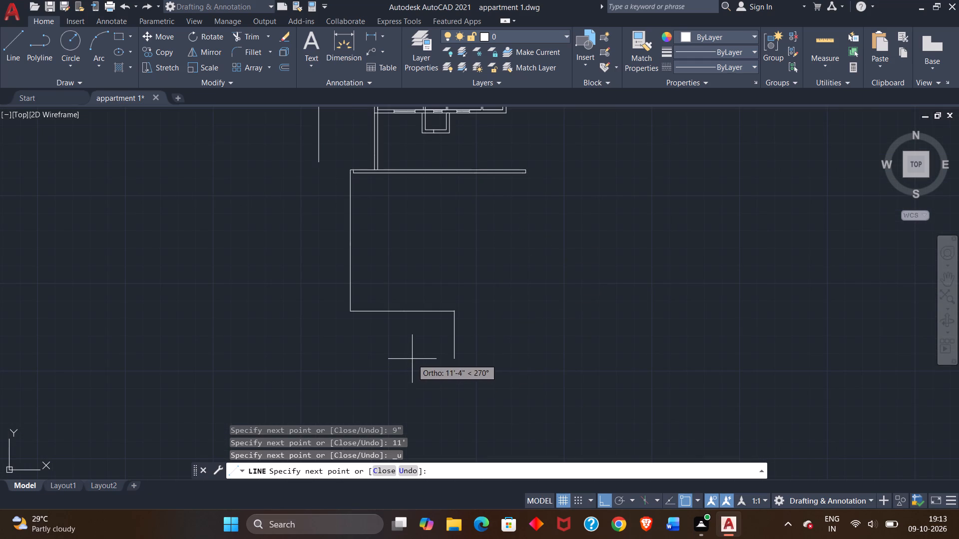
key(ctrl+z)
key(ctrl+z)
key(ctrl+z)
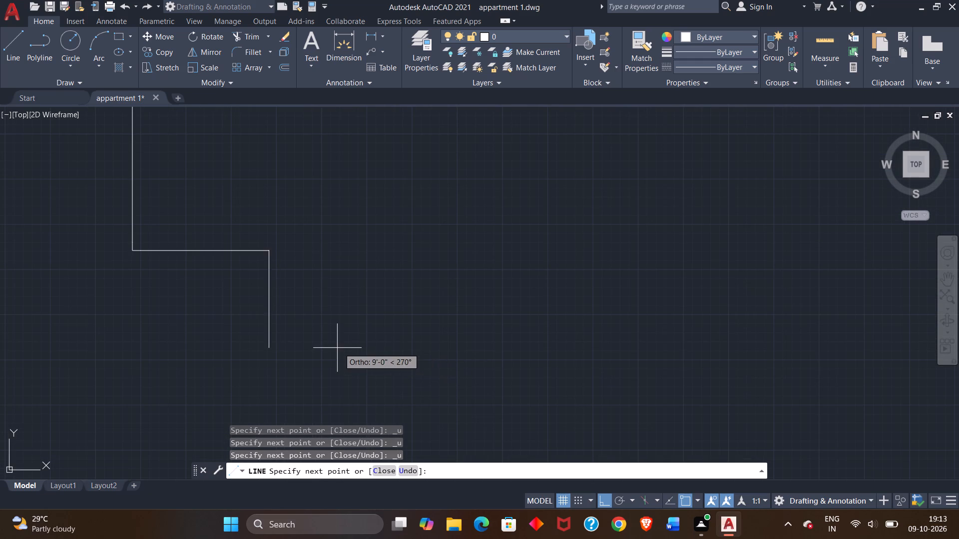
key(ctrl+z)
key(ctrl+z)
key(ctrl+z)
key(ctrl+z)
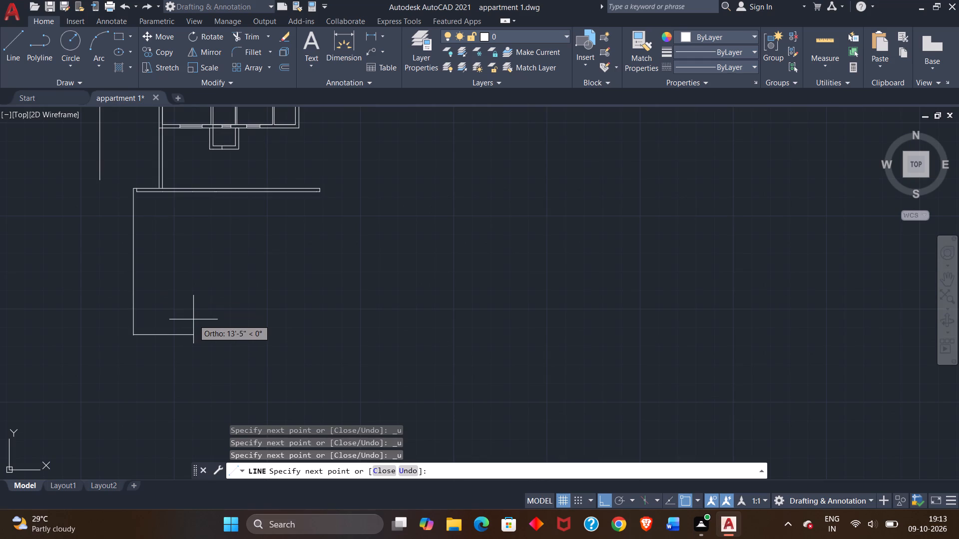
Close the left wall with a 9" bottom segment and an inner line up to the horizontal wall's lower inner corner, ending the line.
key(9)
key(shift+quotedbl)
key(Return)
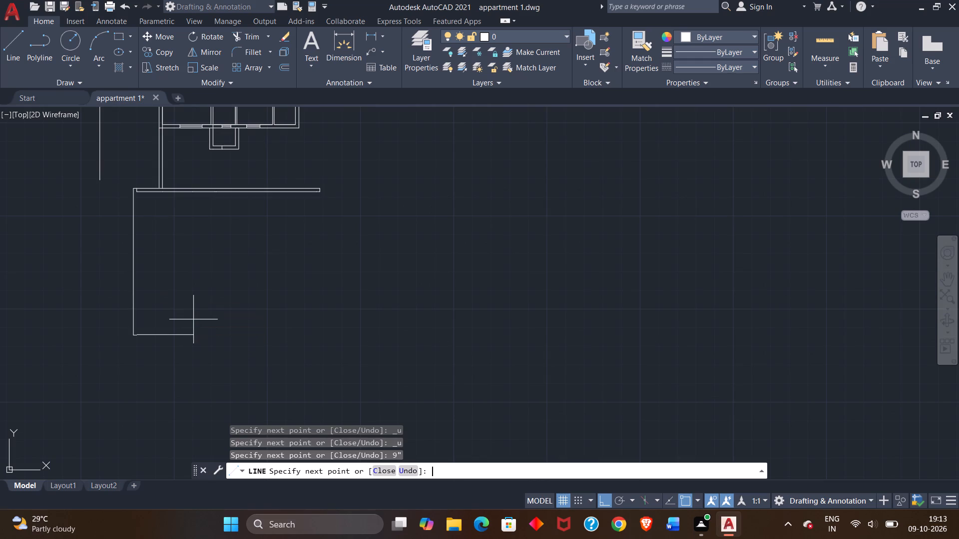
scroll(128, 198, up, 2)
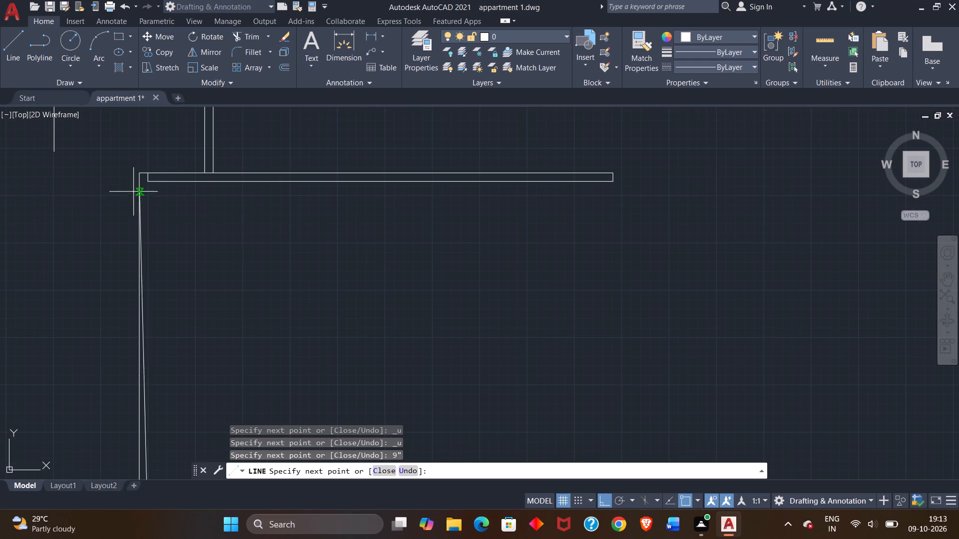
click(145, 181)
right_click(182, 227)
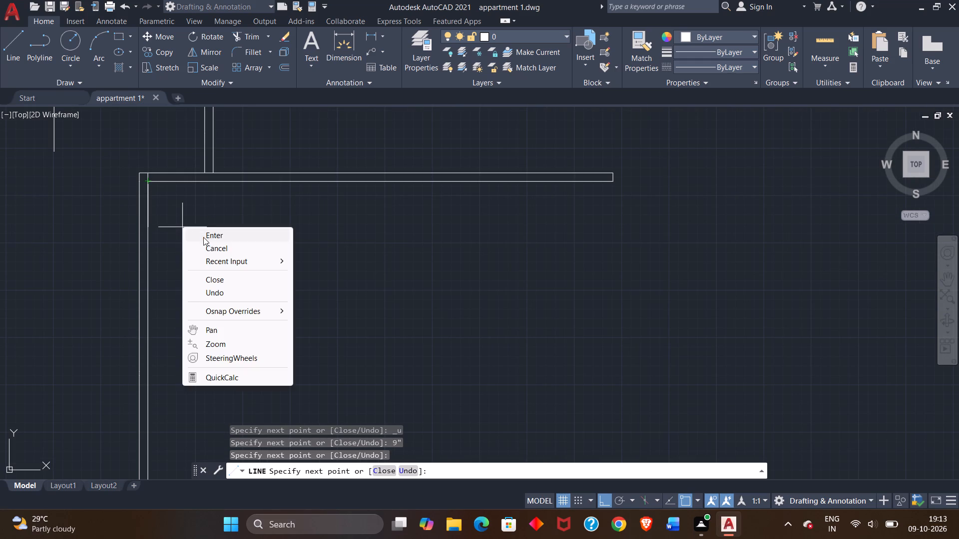
click(203, 237)
Start a new line at the left wall's inner bottom corner and draw a 9" segment rightward.
scroll(189, 237, down, 3)
click(13, 53)
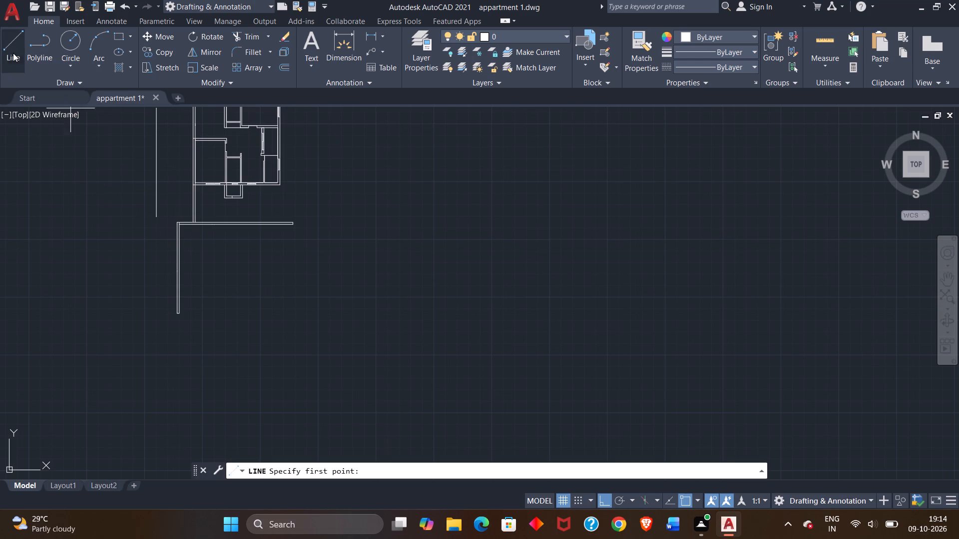
scroll(167, 322, up, 5)
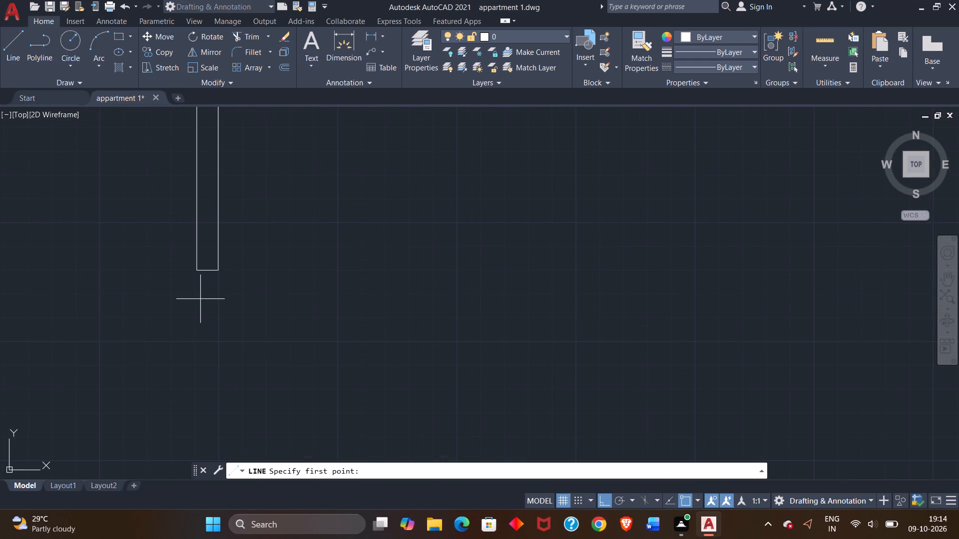
click(215, 269)
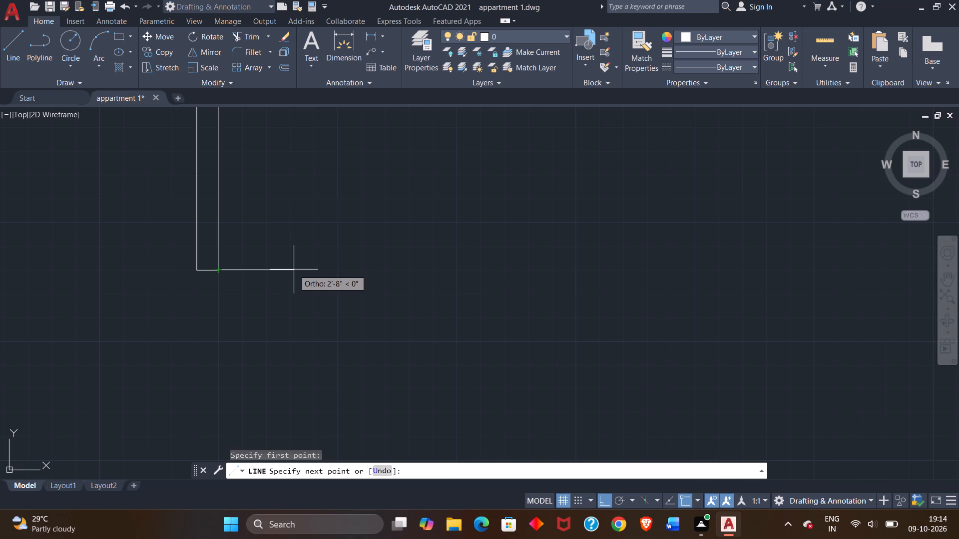
key(9)
key(shift+quotedbl)
key(Return)
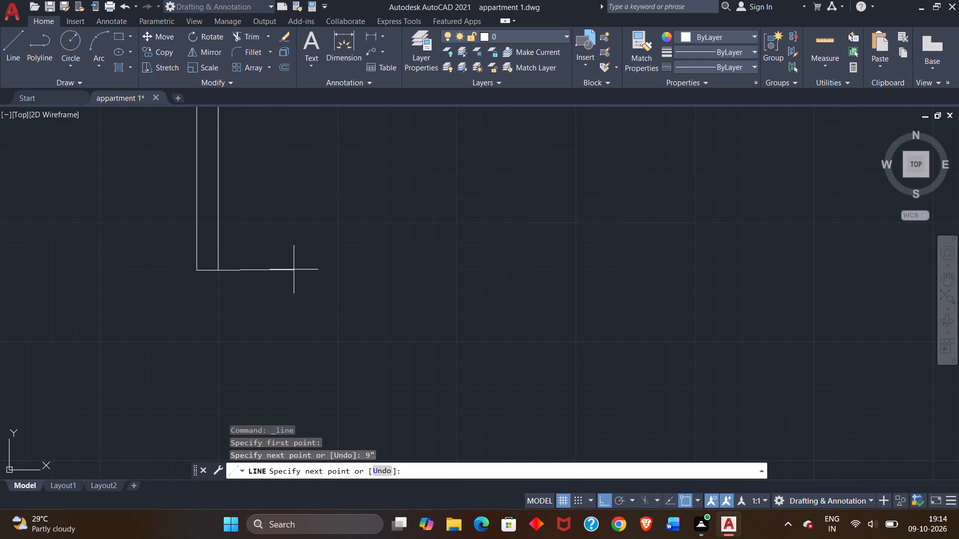
Continue the bottom line rightward with an 11'1" segment followed by a 9" segment.
text(11')
key(1)
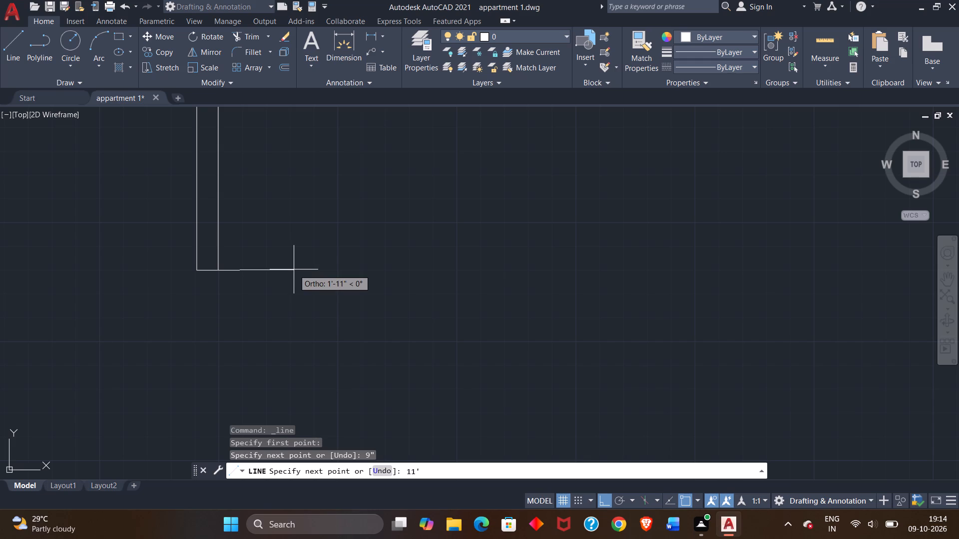
key(shift+quotedbl)
key(Return)
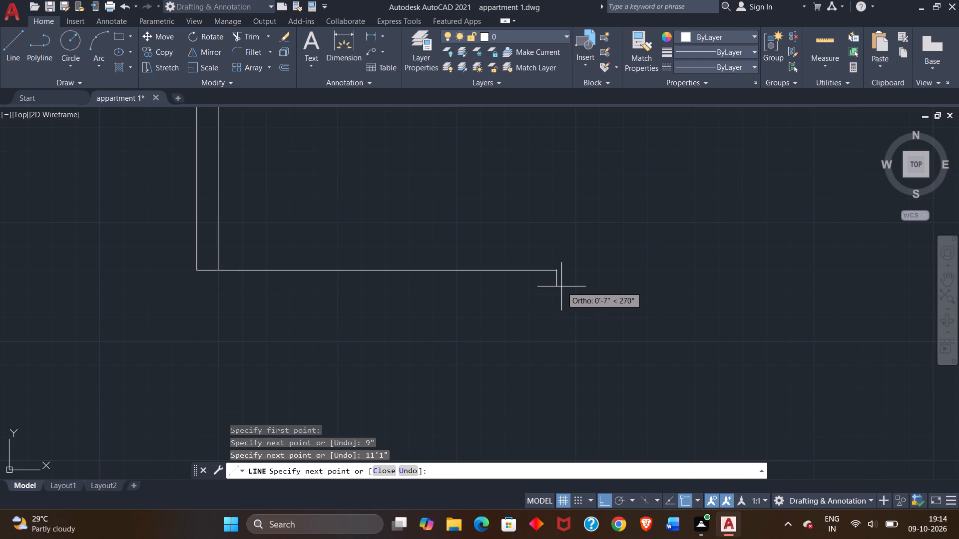
key(9)
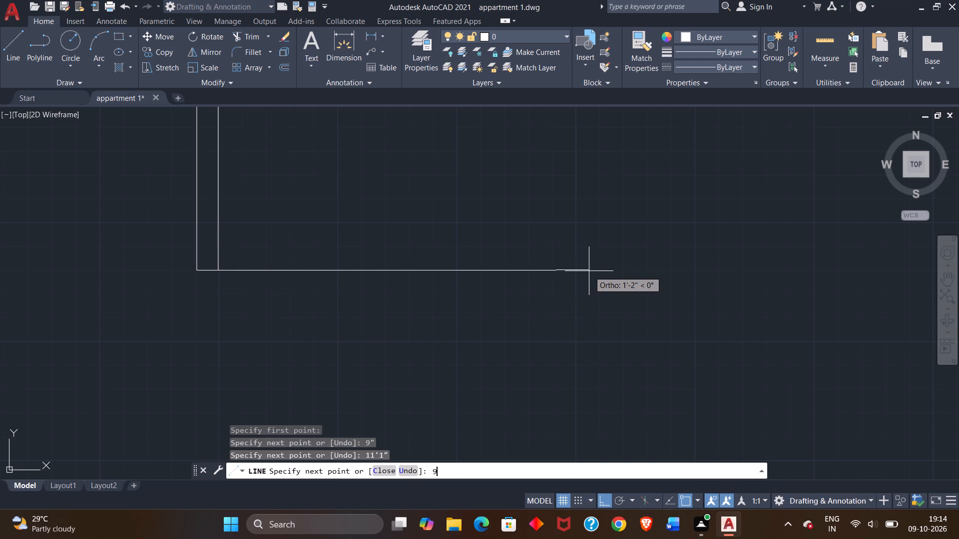
key(shift+quotedbl)
key(Return)
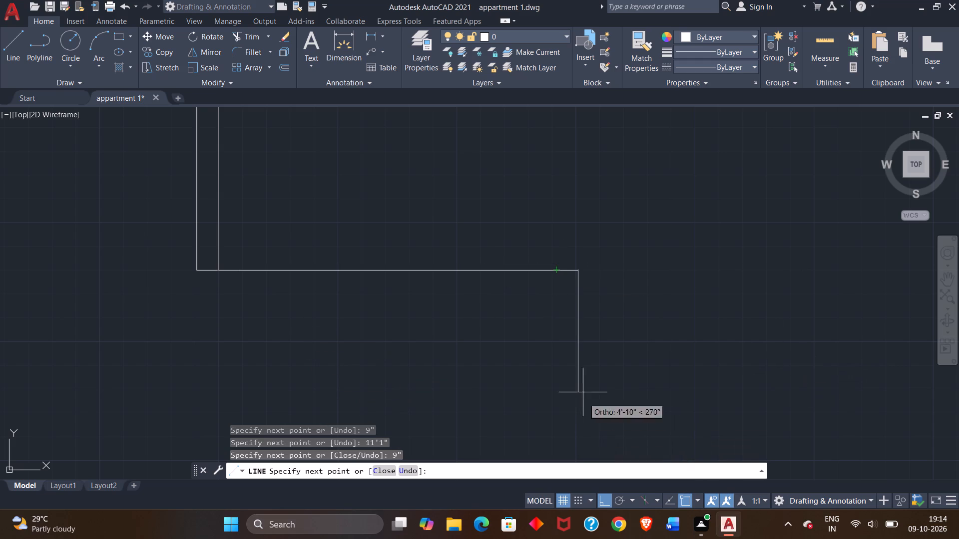
Extend the bottom line further right with a 4" segment followed by an 11' segment.
scroll(572, 306, down, 1)
middle_drag(573, 306, 572, 306)
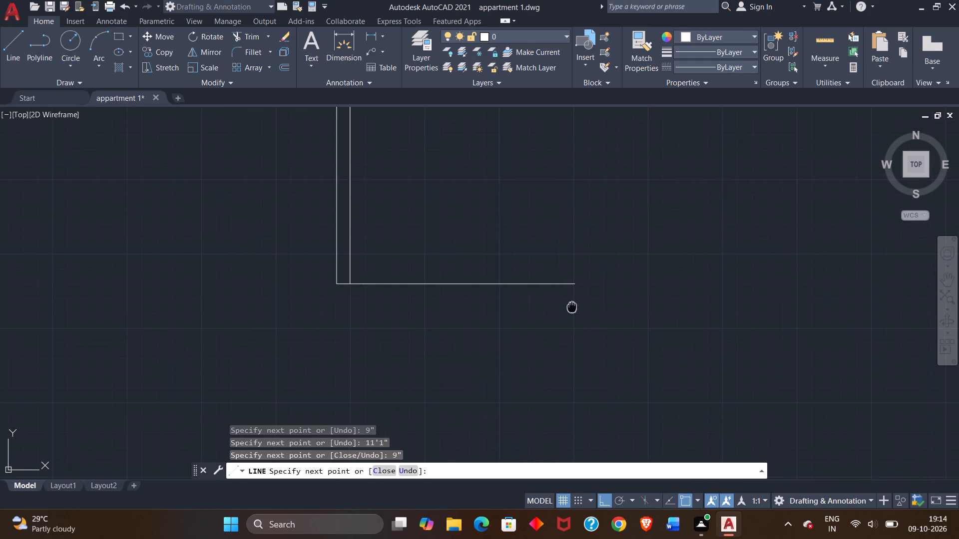
middle_drag(572, 306, 190, 299)
scroll(202, 292, down, 5)
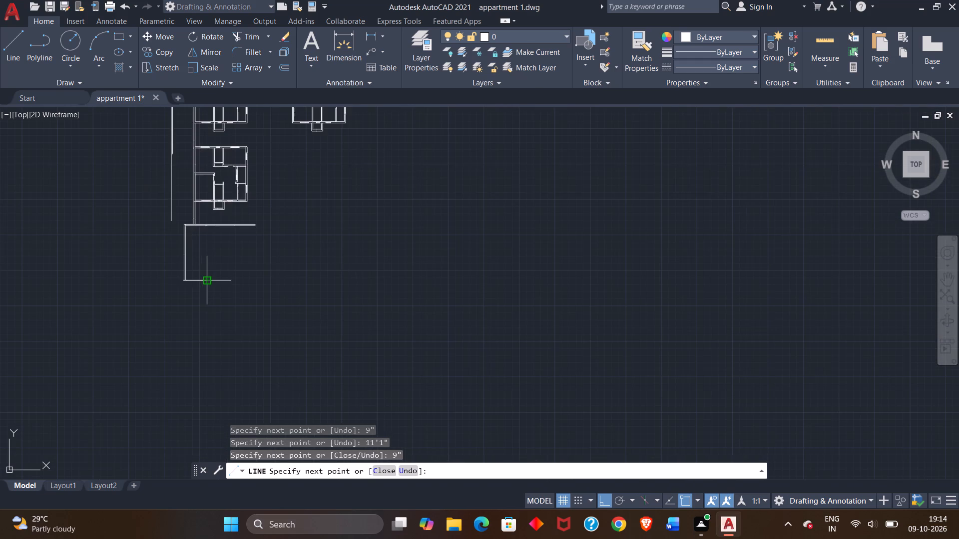
scroll(213, 277, up, 3)
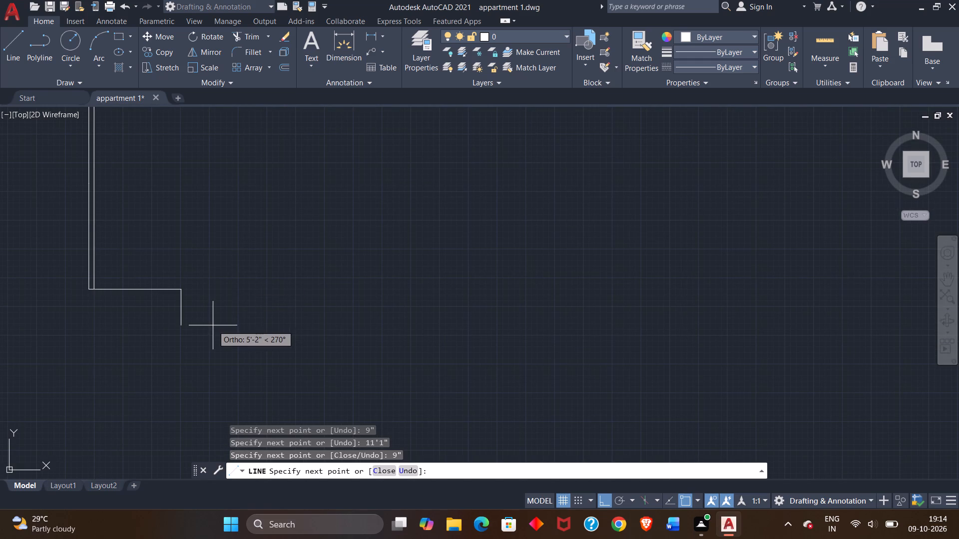
scroll(190, 322, up, 2)
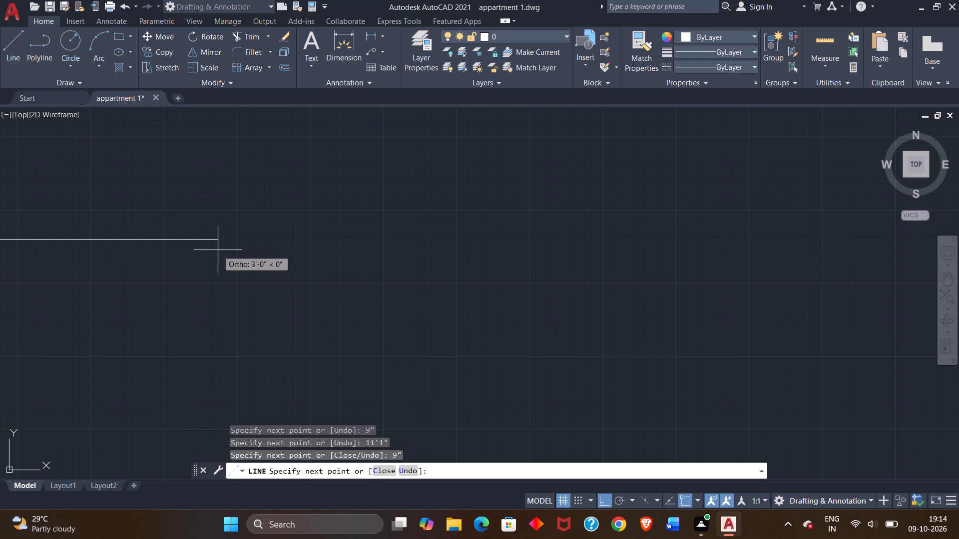
text(5'')
key(Return)
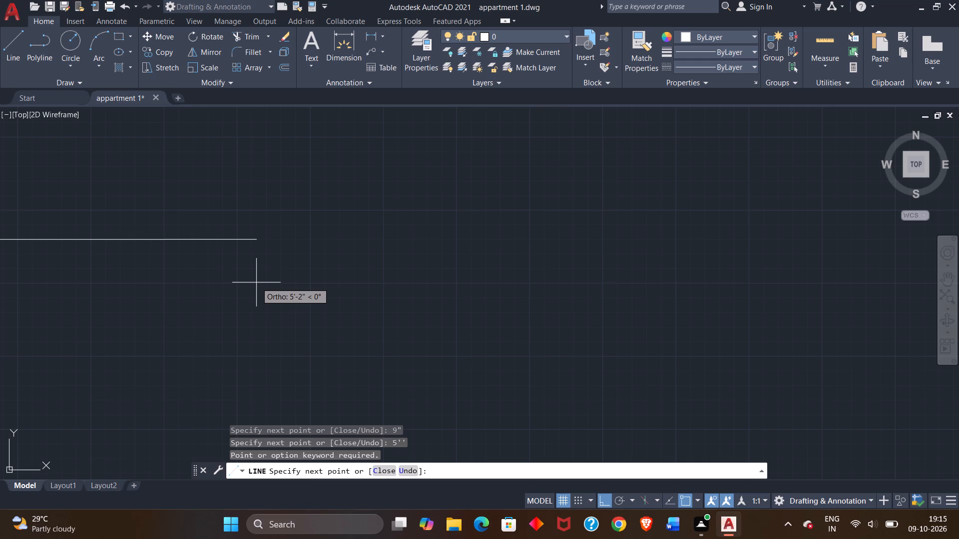
key(4)
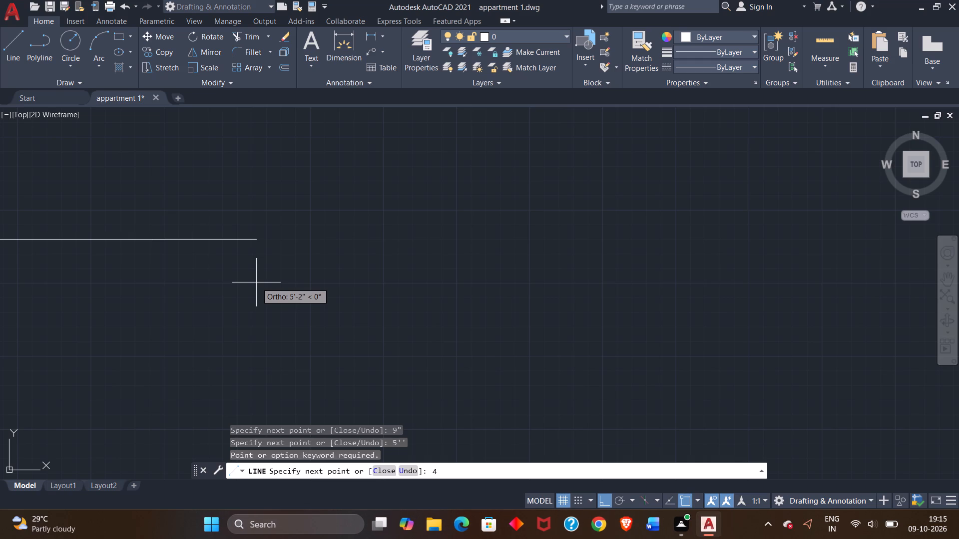
key(shift+quotedbl)
key(Return)
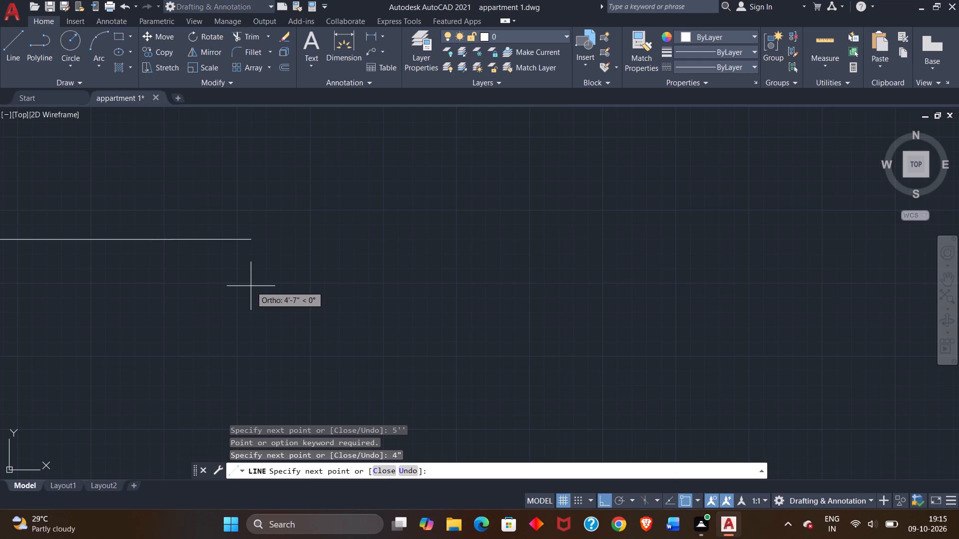
key(1)
key(1)
key(apostrophe)
key(Return)
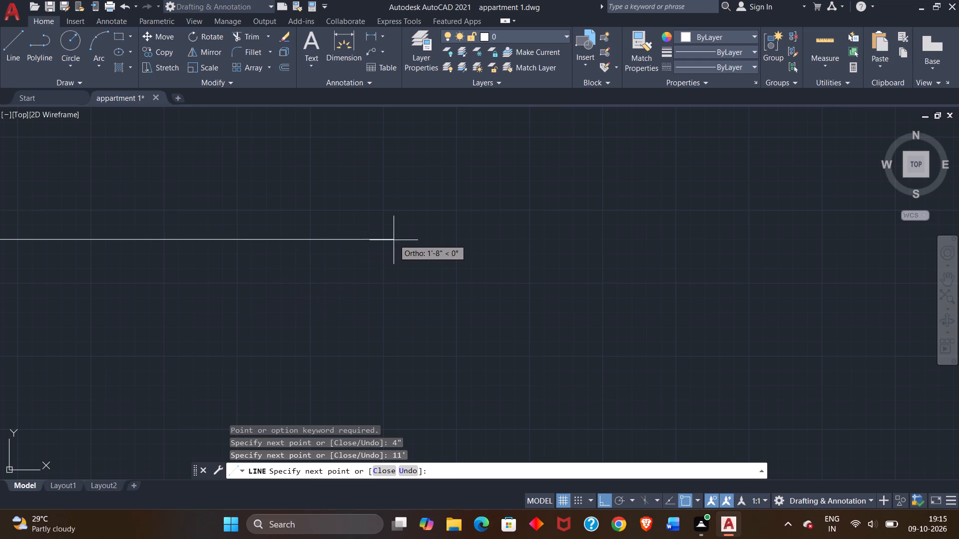
Continue the bottom line rightward with 9", 11' and 9" segments.
key(9)
key(shift+quotedbl)
key(Return)
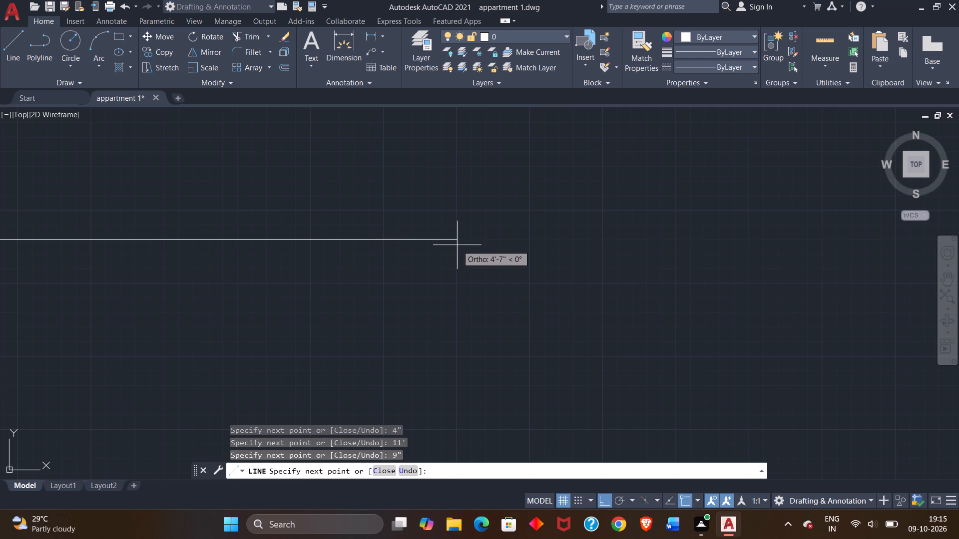
text(11')
key(Return)
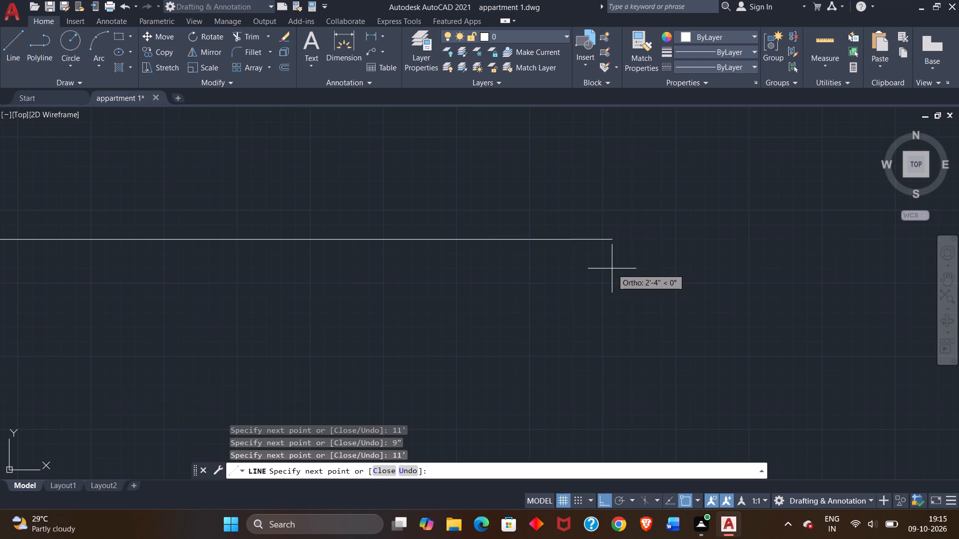
key(9)
key(shift+quotedbl)
key(Return)
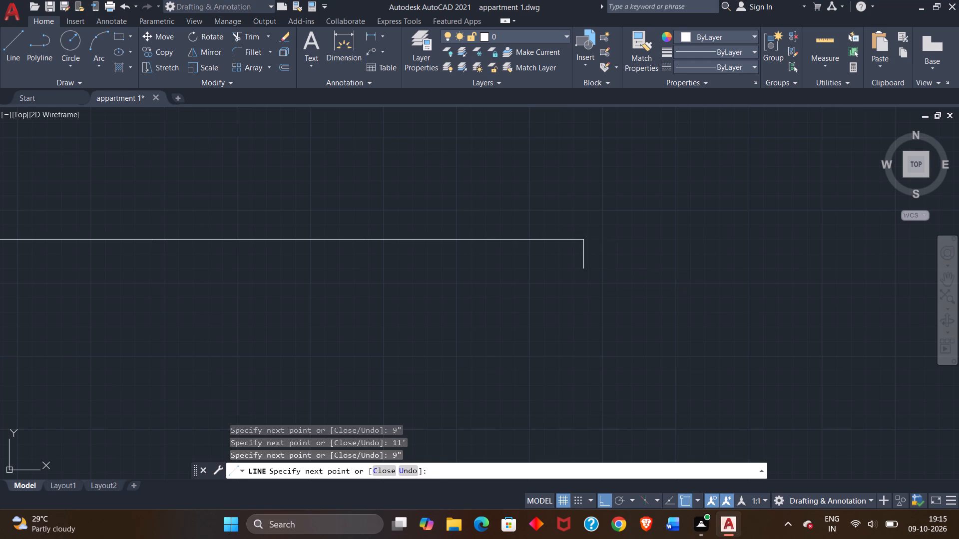
Draw the right side straight up from the bottom line's end to the horizontal wall's lower line, ending the line.
scroll(556, 174, down, 6)
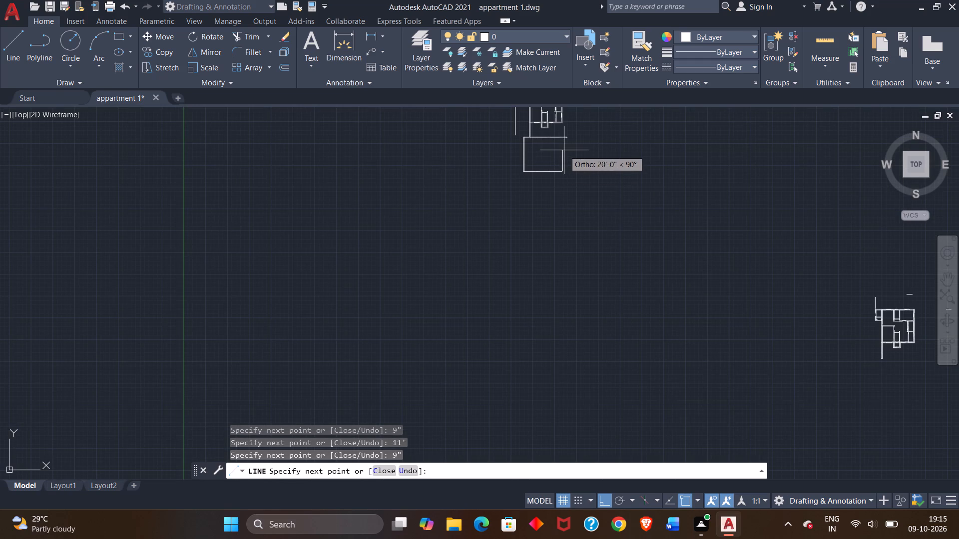
scroll(564, 147, up, 3)
middle_drag(547, 135, 546, 139)
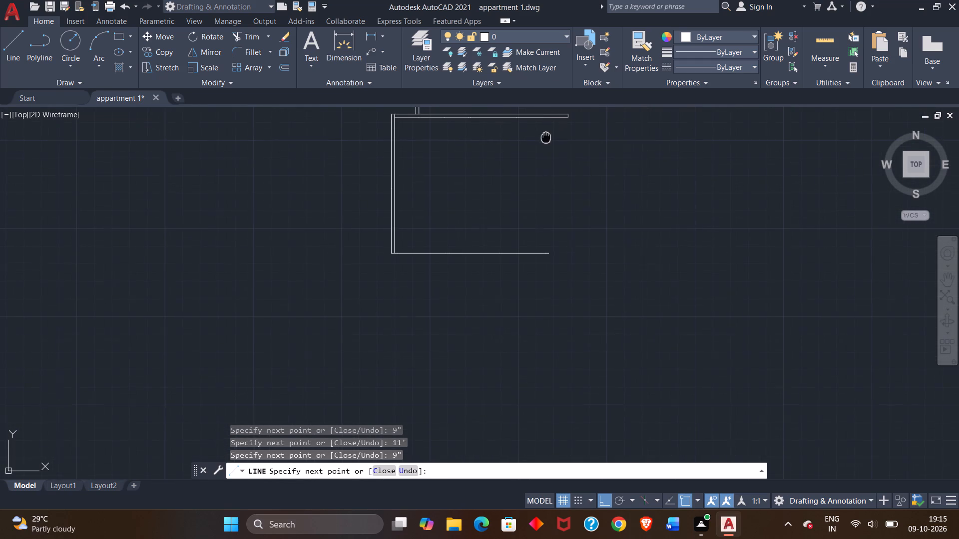
middle_drag(546, 139, 546, 201)
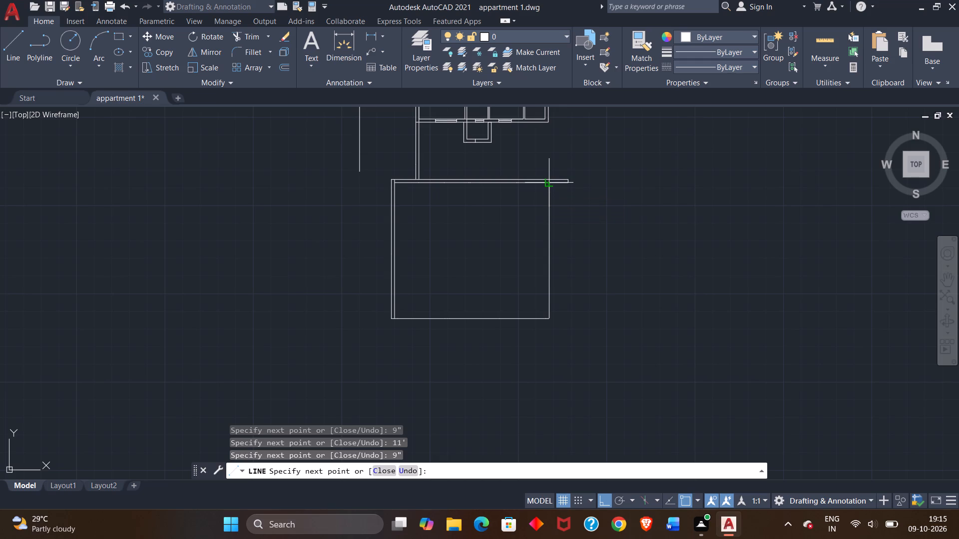
click(546, 183)
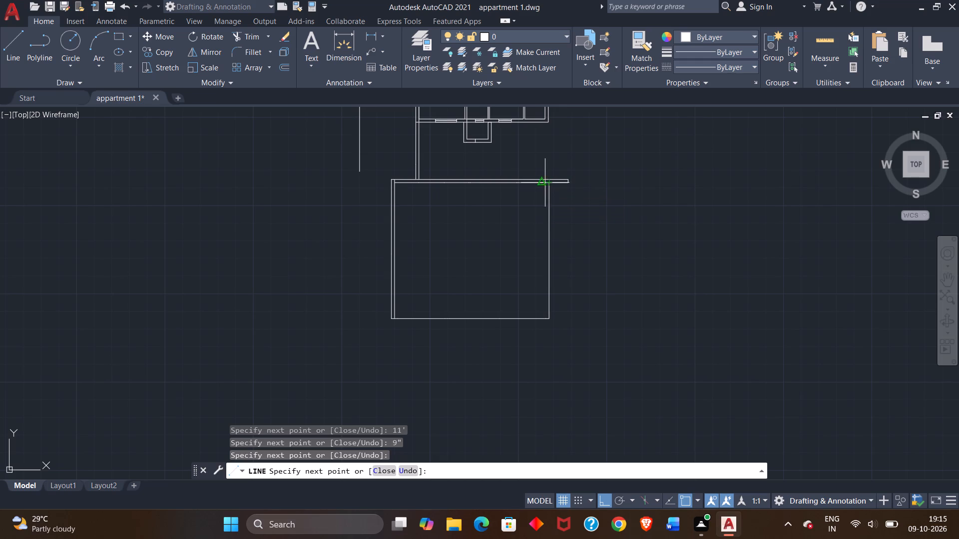
right_click(532, 188)
click(550, 195)
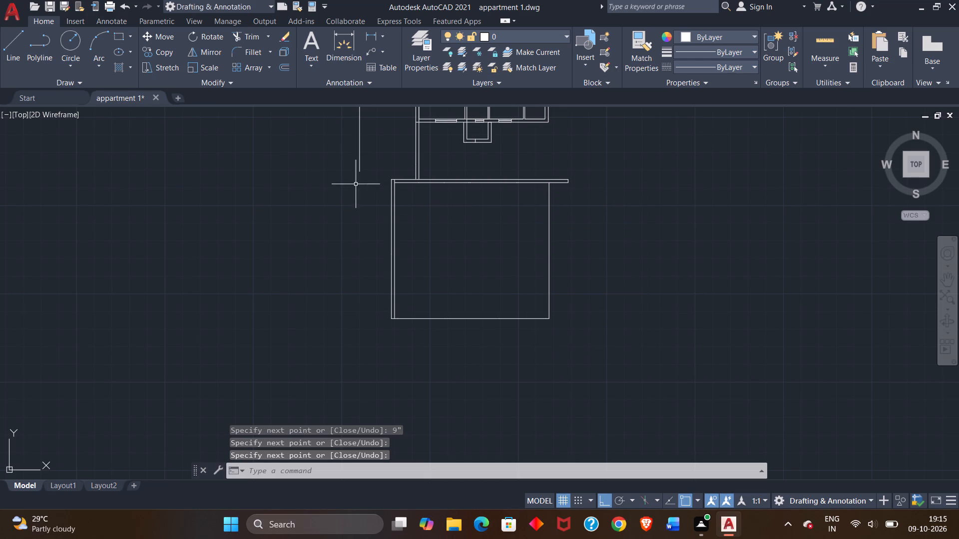
Start a new line at the house's inner upper-left corner and draw an 11'1" segment rightward along the horizontal wall.
middle_drag(159, 194, 0, 190)
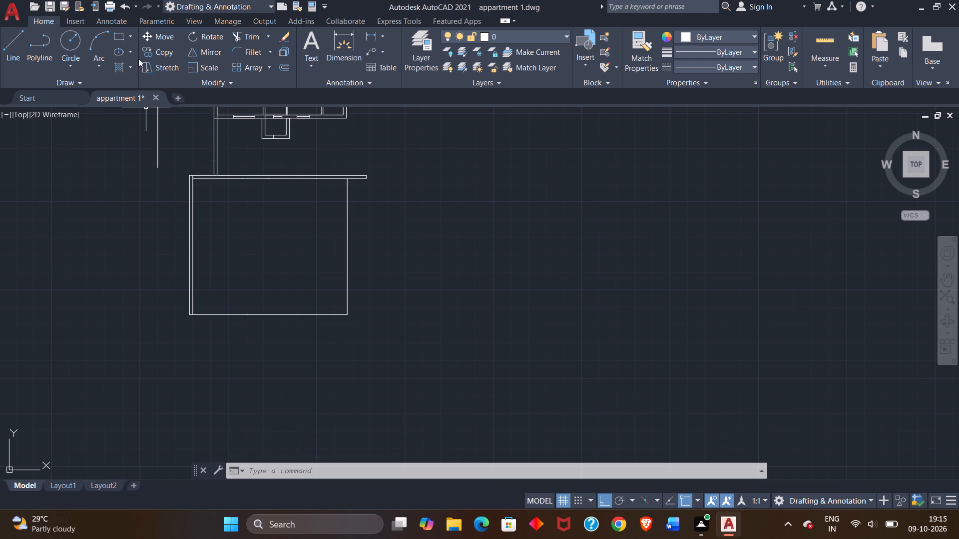
click(10, 49)
scroll(151, 150, up, 3)
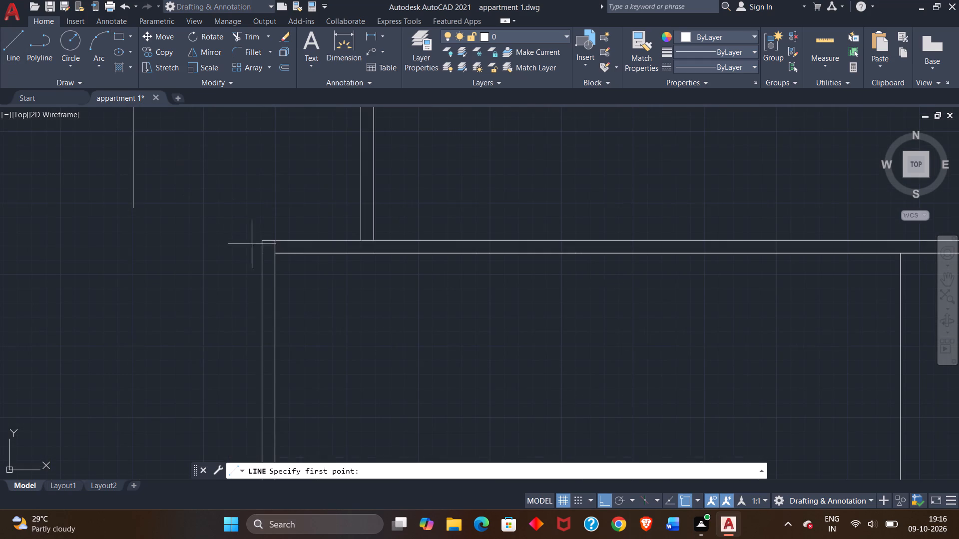
click(277, 252)
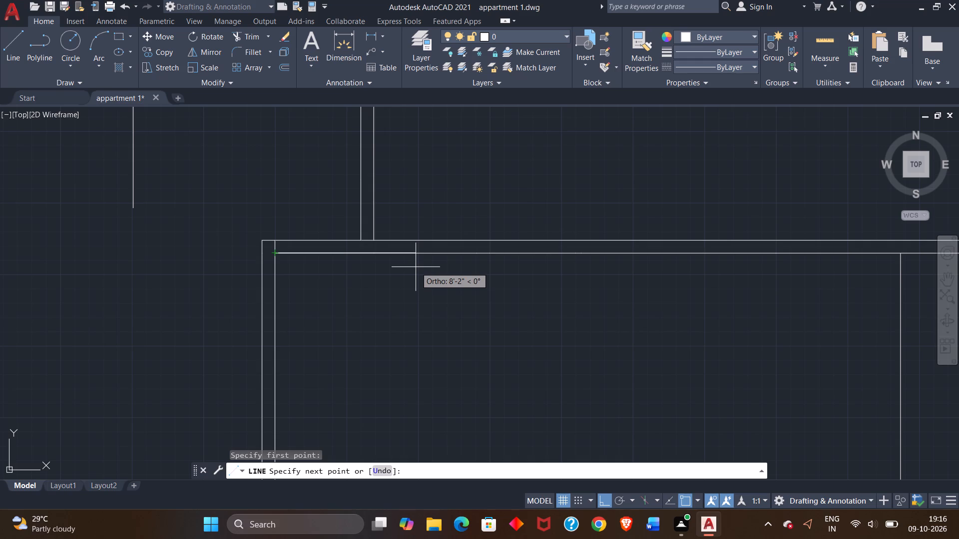
text(11)
key(apostrophe)
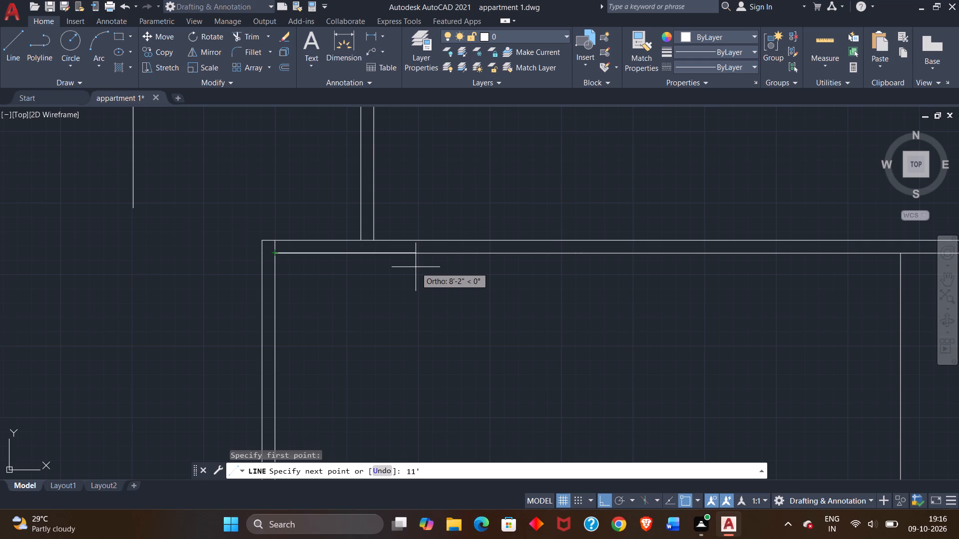
key(1)
key(shift+quotedbl)
key(Return)
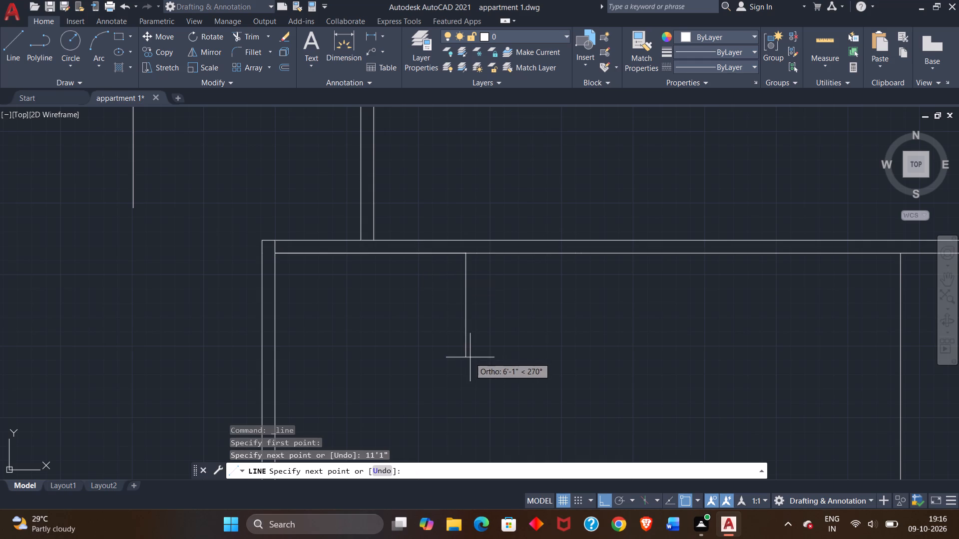
Continue the line downward from the 11'1" point with a 16'9" segment for the first room's right side.
scroll(470, 357, down, 2)
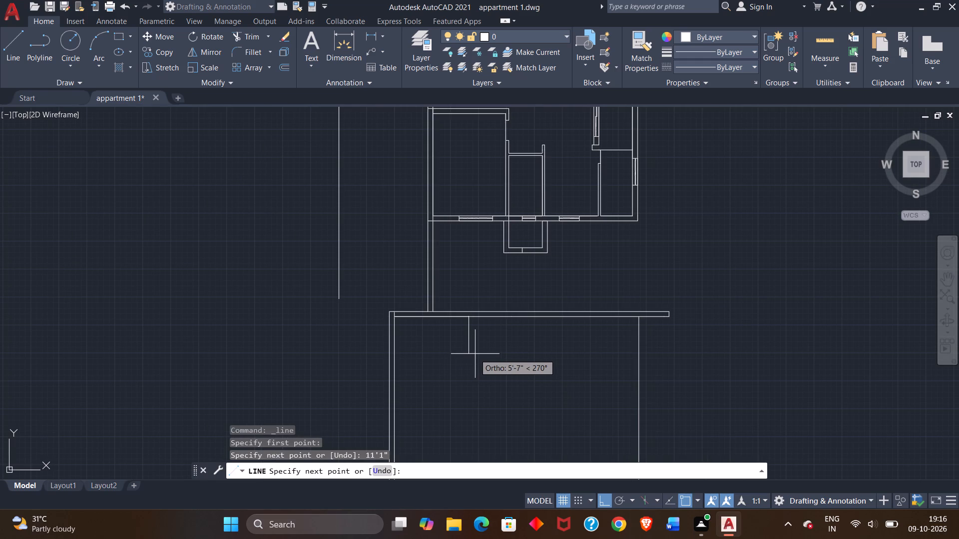
scroll(482, 344, up, 1)
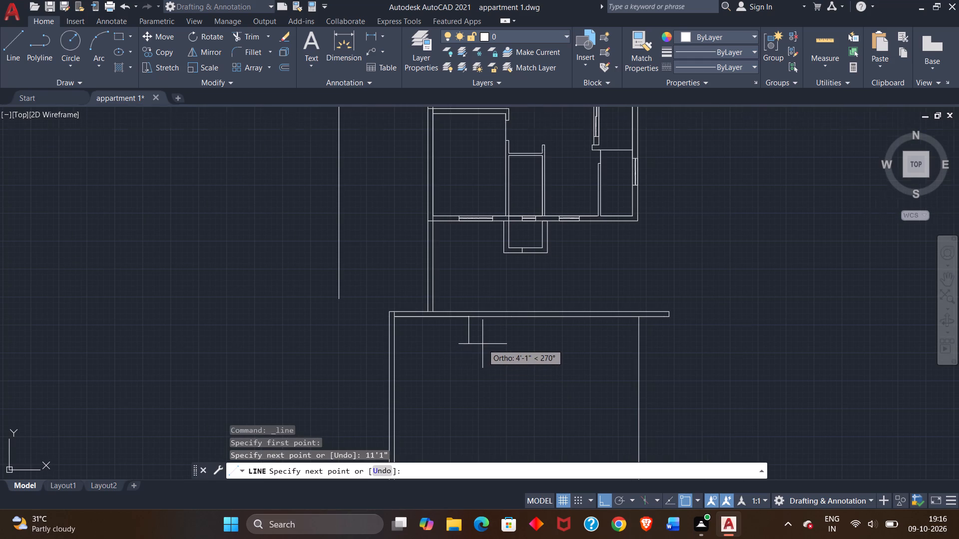
scroll(482, 344, up, 1)
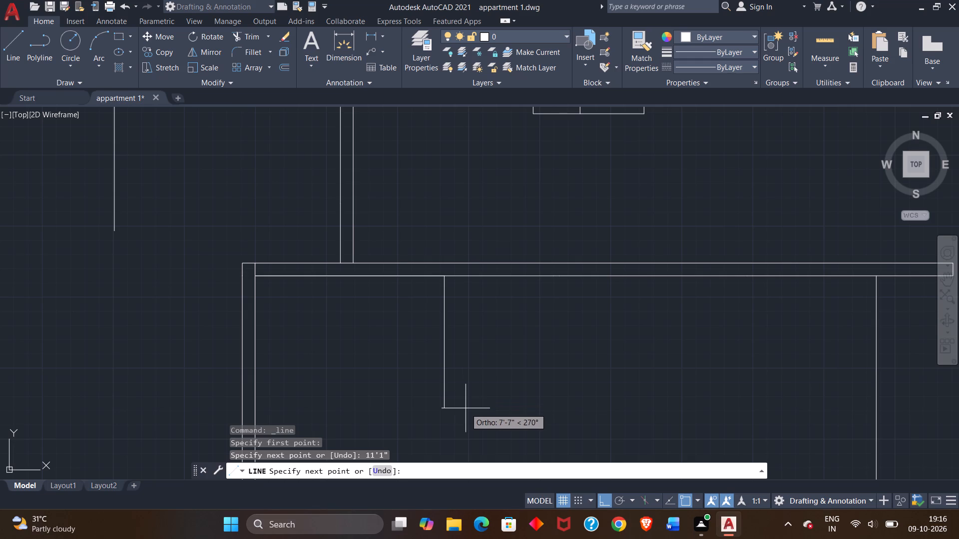
text(16'9)
key(shift+quotedbl)
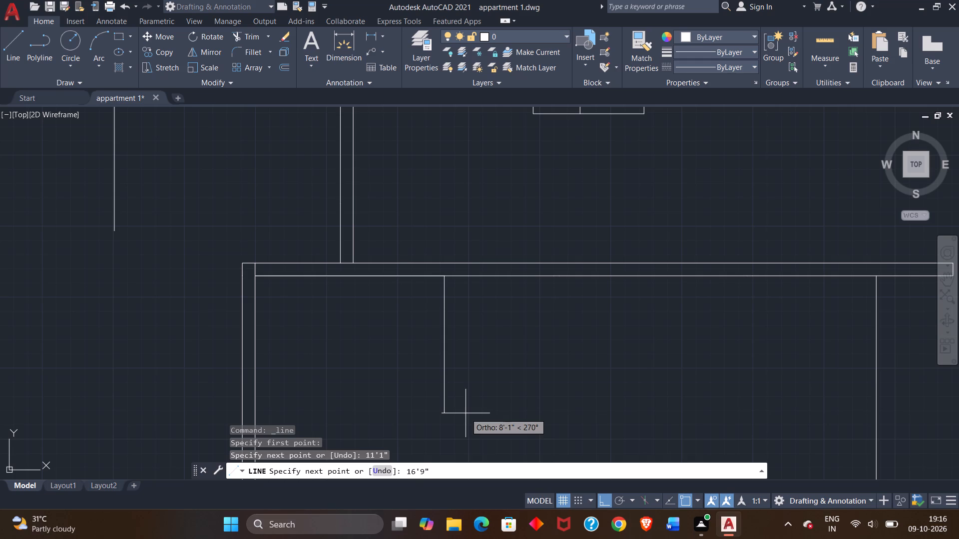
key(Return)
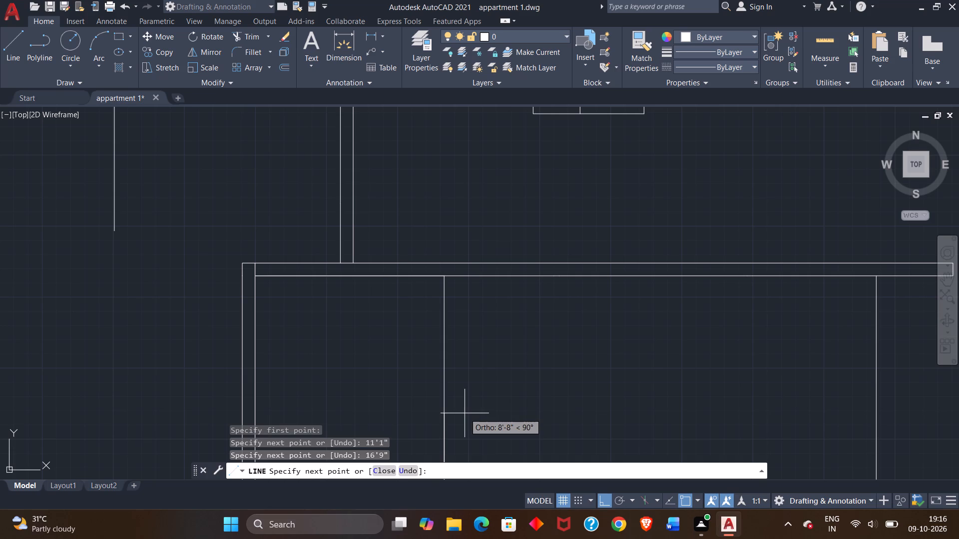
Complete the first room's right wall with a 9" segment rightward and a line up to the horizontal wall, ending the line.
middle_drag(462, 413, 414, 287)
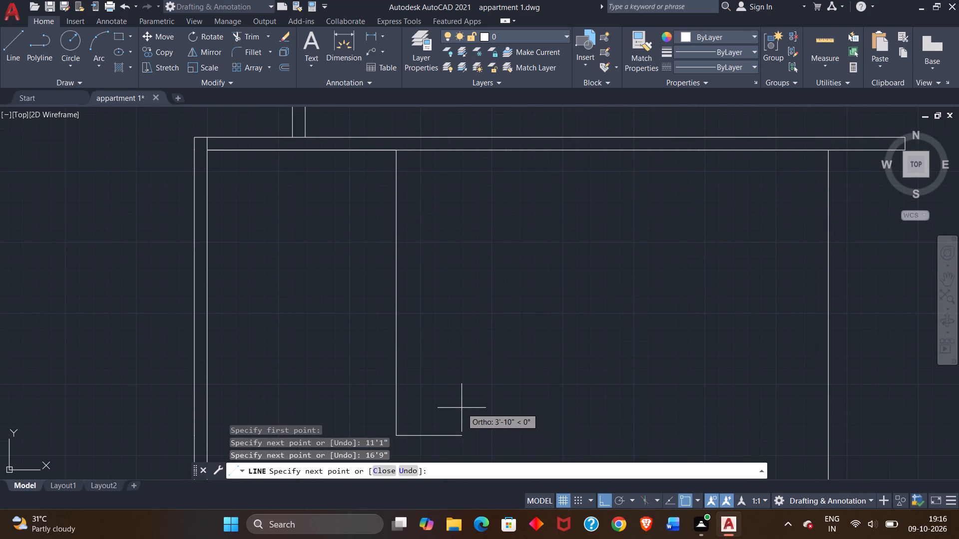
key(9)
key(shift+quotedbl)
key(Return)
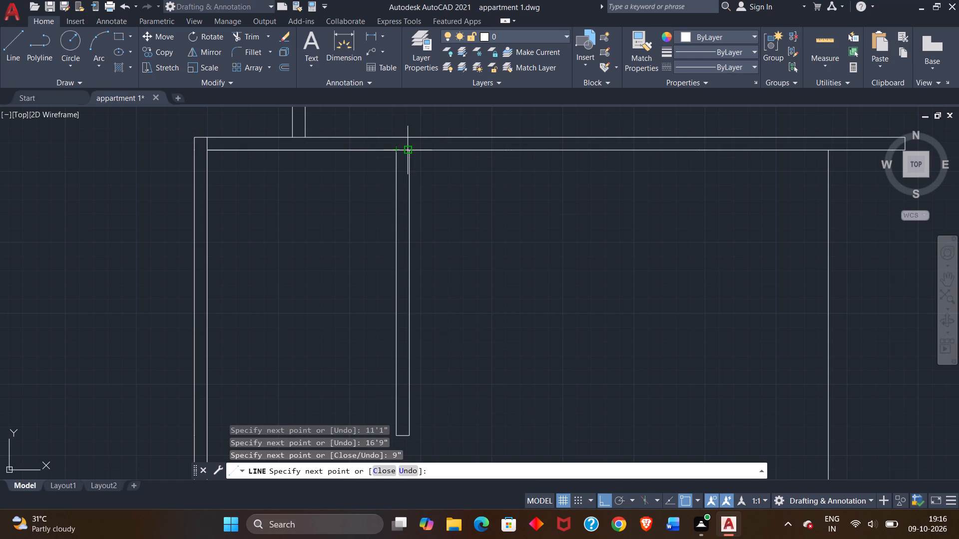
scroll(409, 152, up, 3)
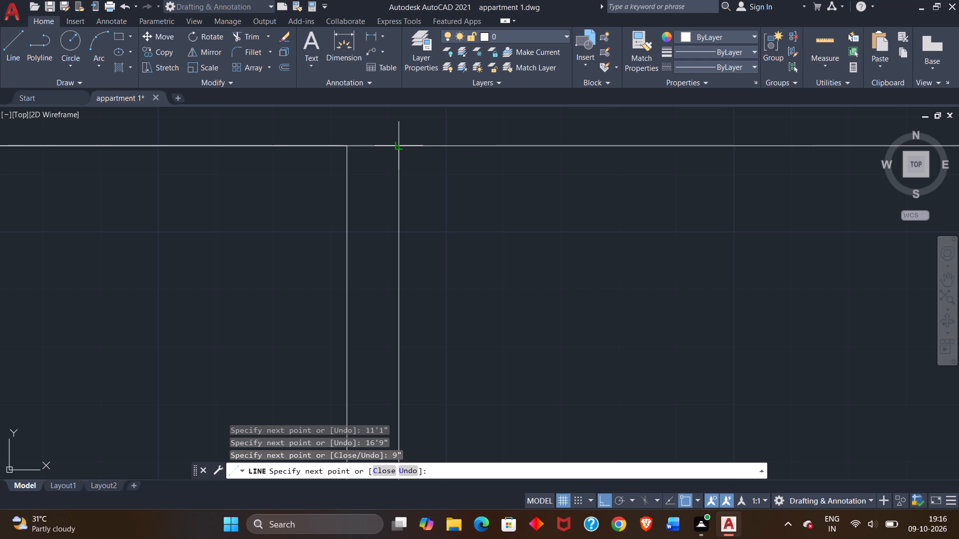
click(400, 143)
right_click(426, 160)
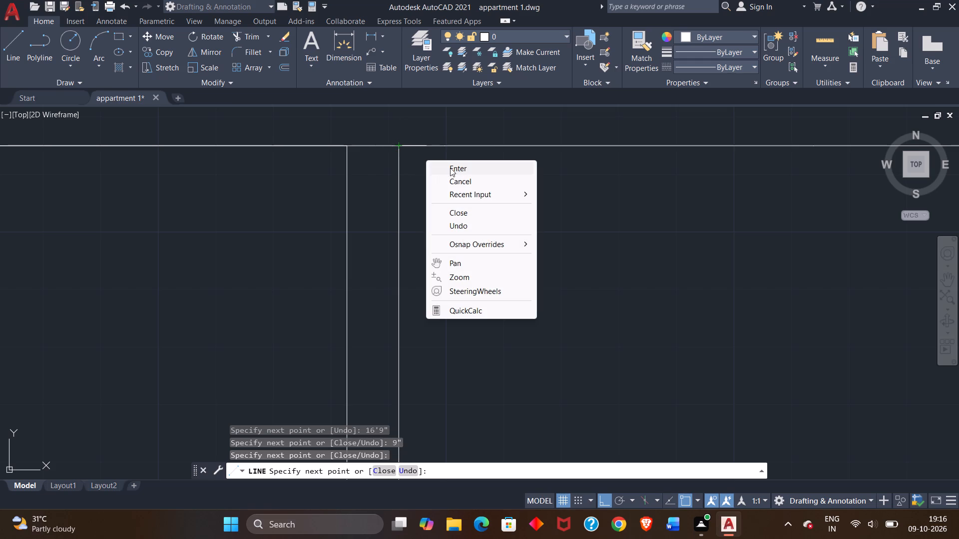
click(450, 168)
Start a line where the 9" wall's right face meets the horizontal wall, drawing 5' rightward along that wall and 12'4" downward.
scroll(423, 180, down, 2)
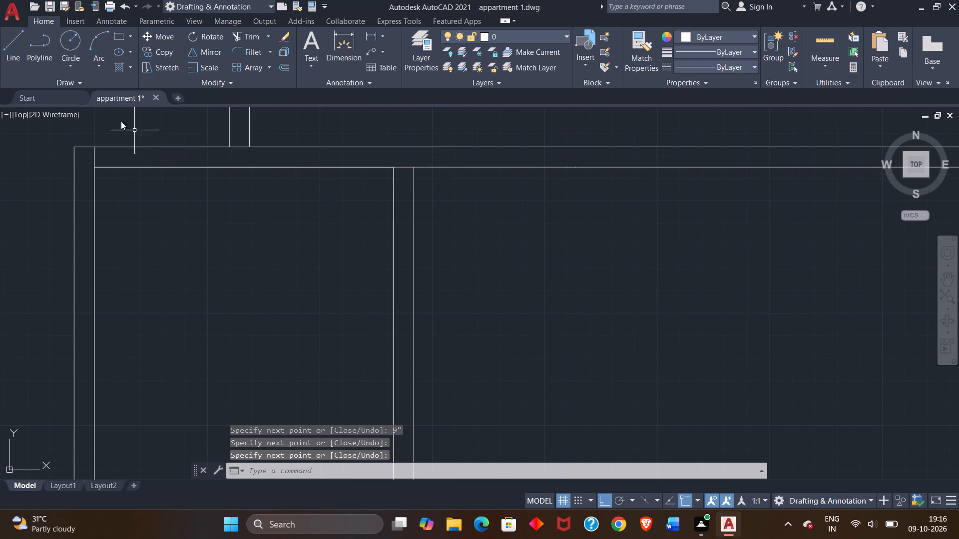
click(20, 55)
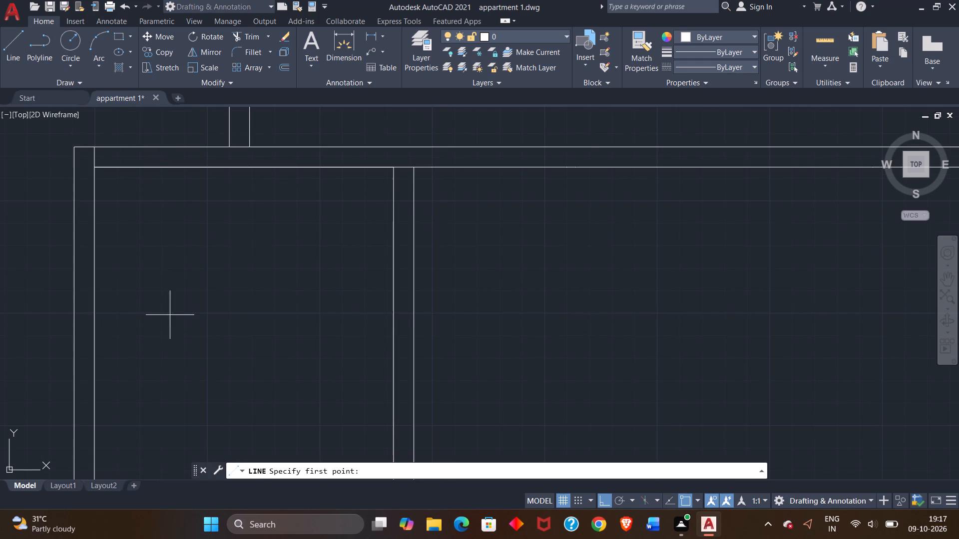
scroll(196, 320, down, 1)
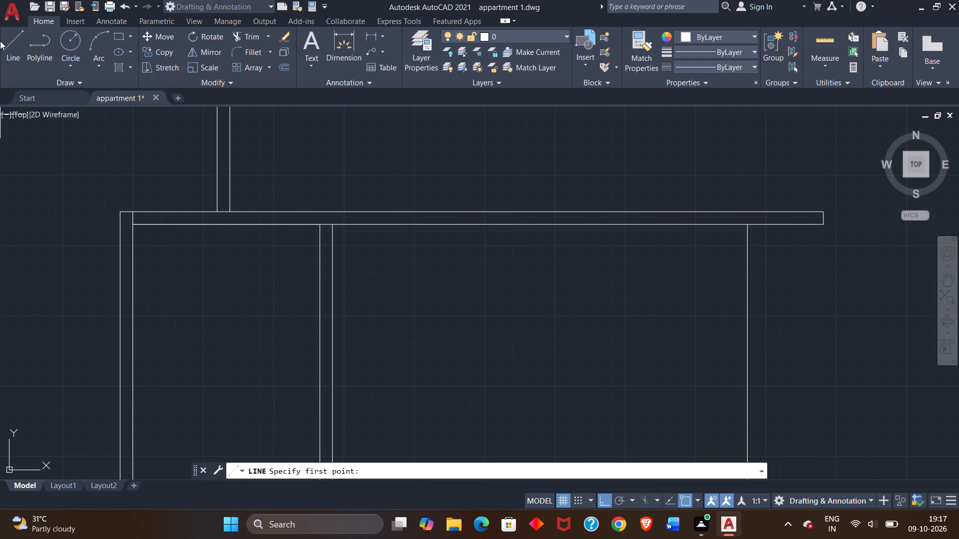
click(332, 226)
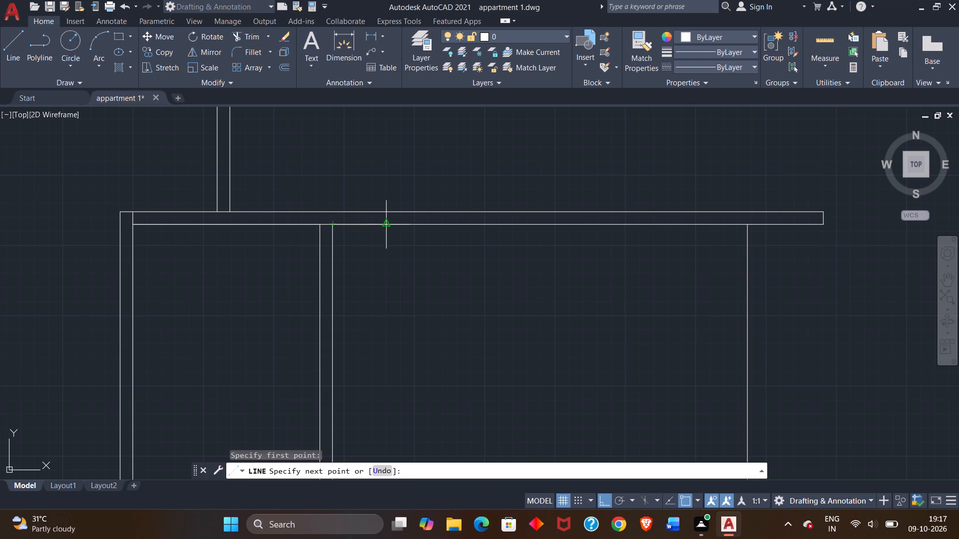
text(5')
key(Return)
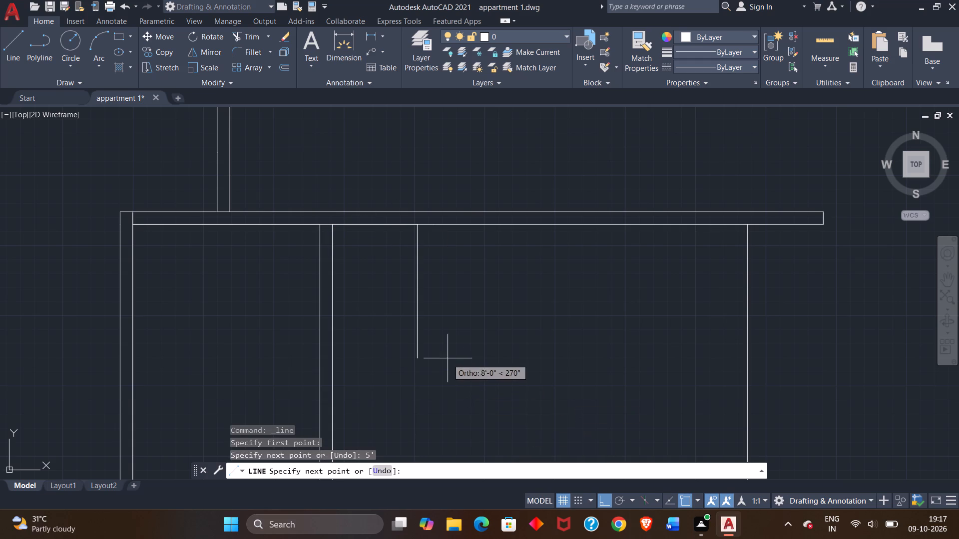
middle_drag(441, 356, 431, 213)
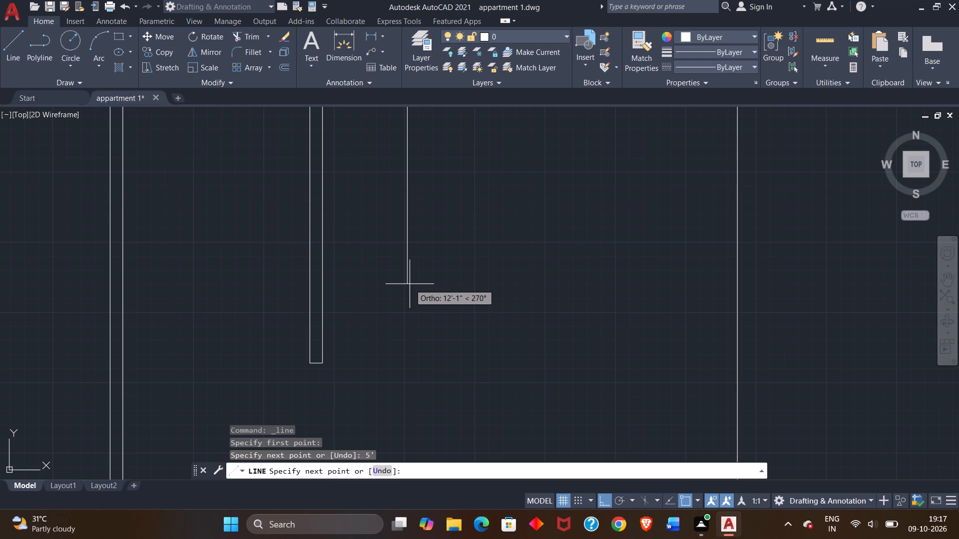
text(12'4)
key(shift+quotedbl)
key(Return)
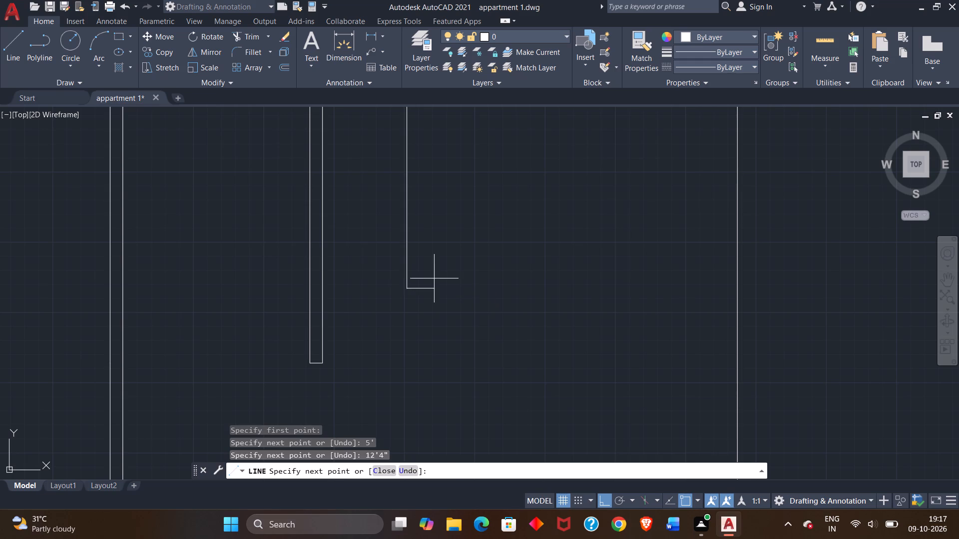
Continue the line 4" rightward and straight back up to the horizontal wall's lower line, forming the 4" partition.
key(4)
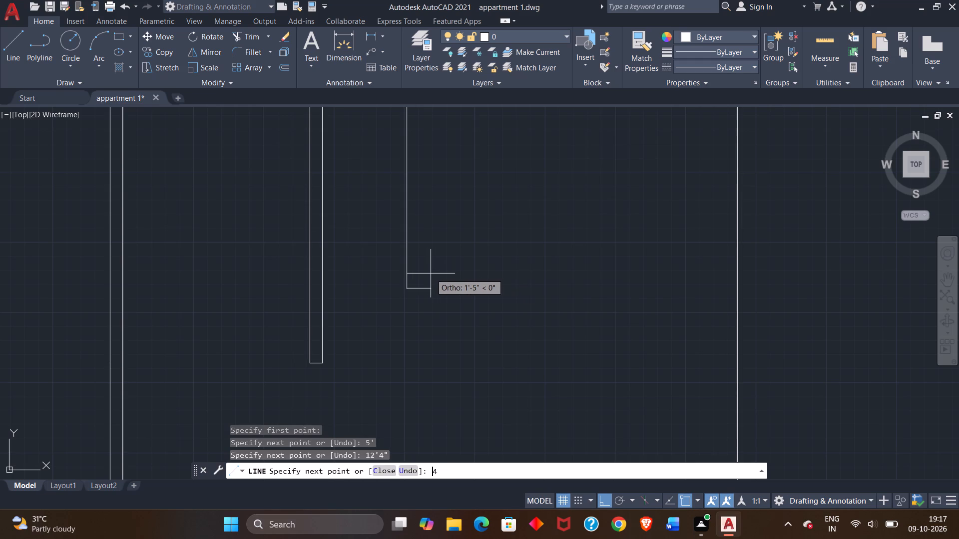
key(shift+quotedbl)
key(Return)
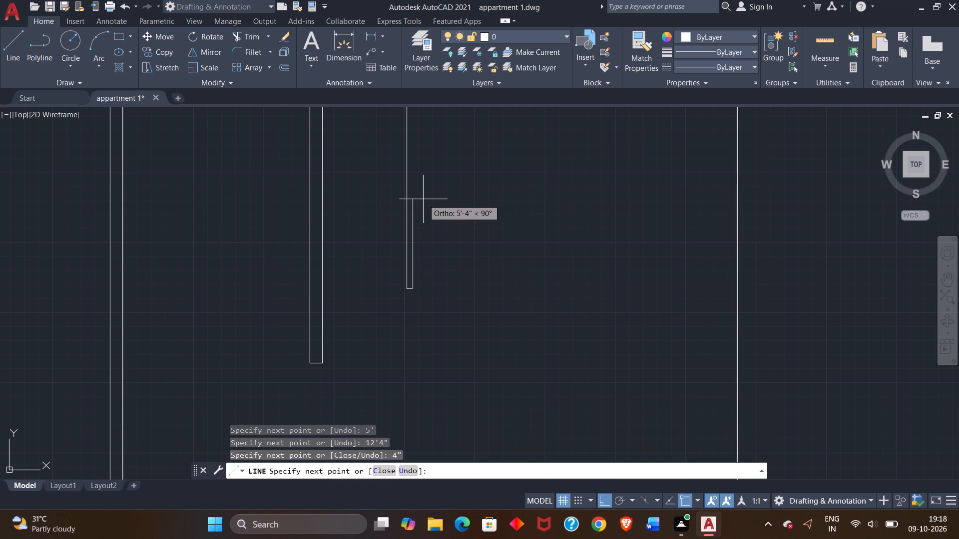
middle_drag(428, 184, 433, 297)
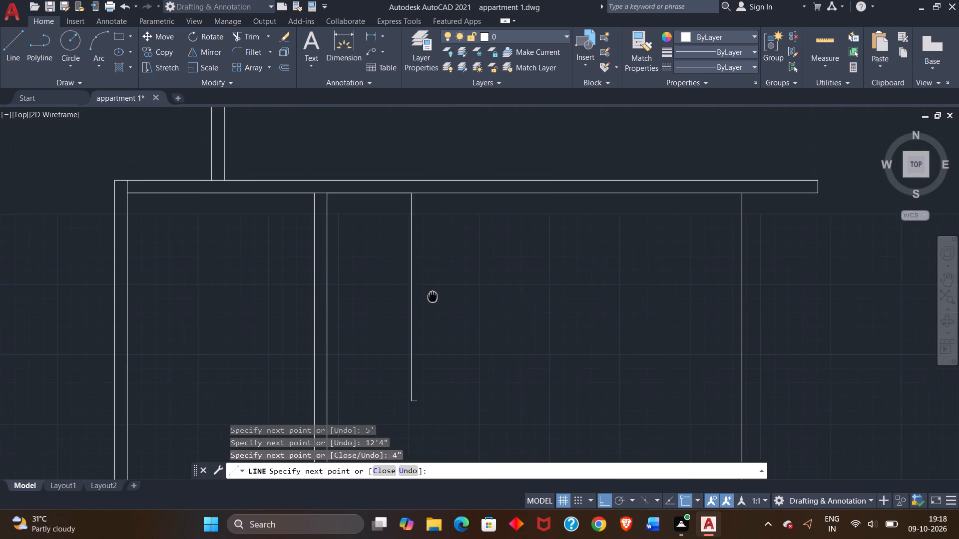
middle_drag(433, 297, 434, 297)
scroll(425, 207, up, 2)
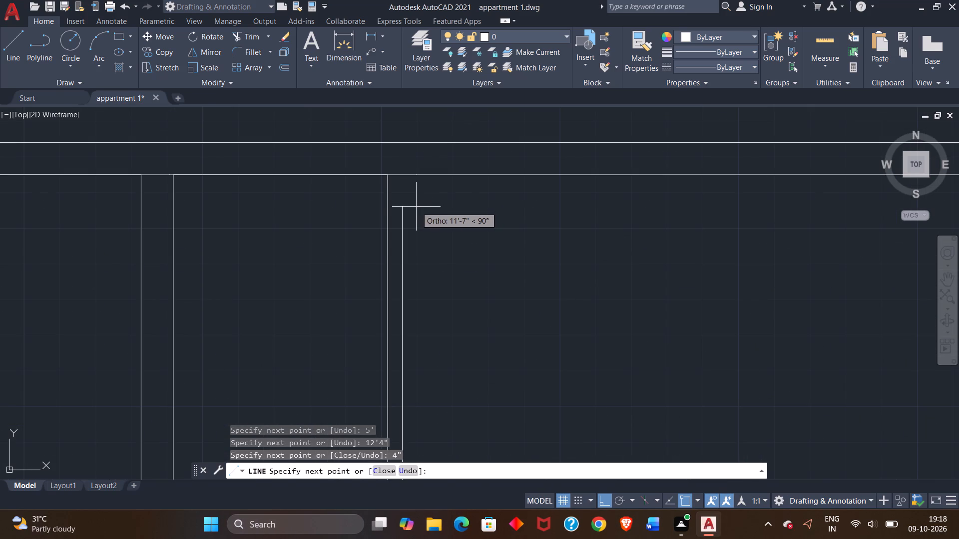
click(406, 171)
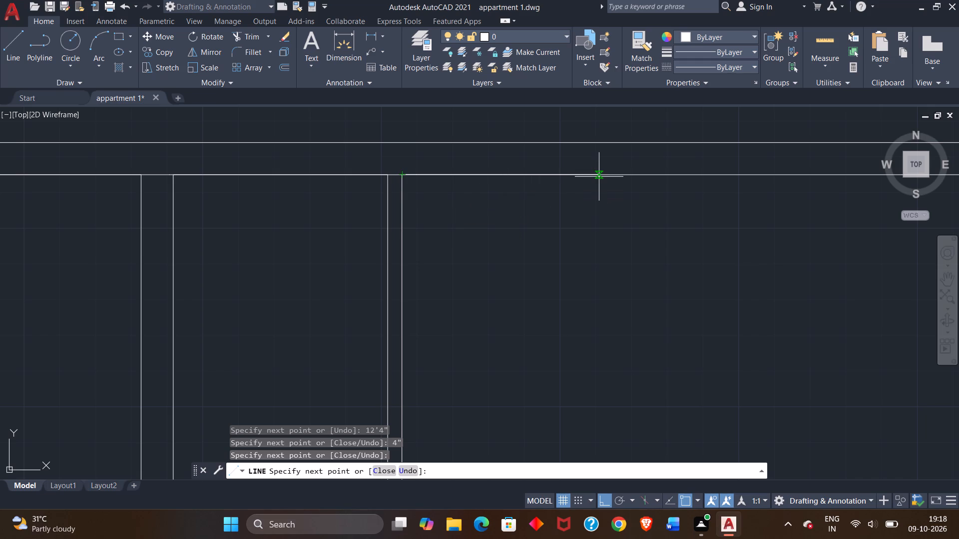
Continue the line 11' rightward along the horizontal wall and 12' downward for the next room's top and right side.
text(11')
key(Return)
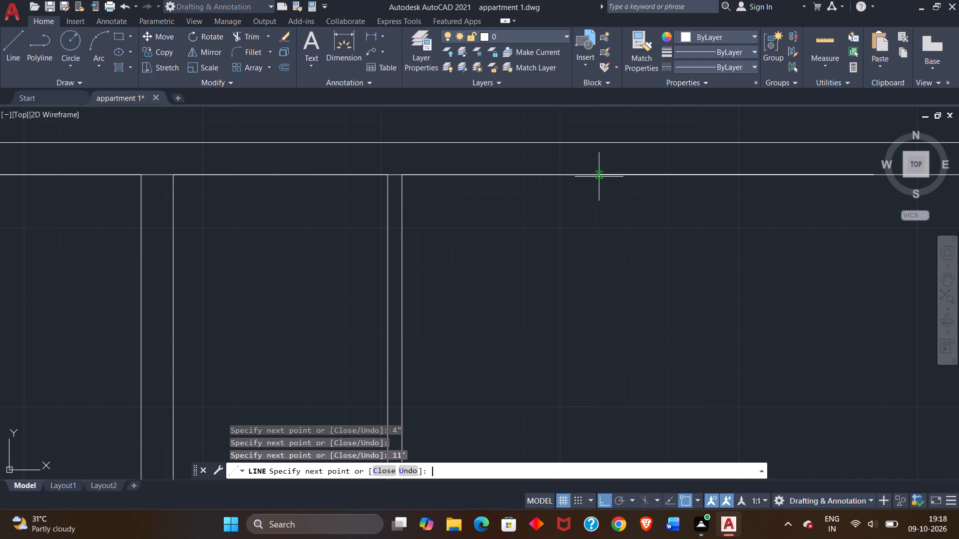
scroll(673, 274, down, 4)
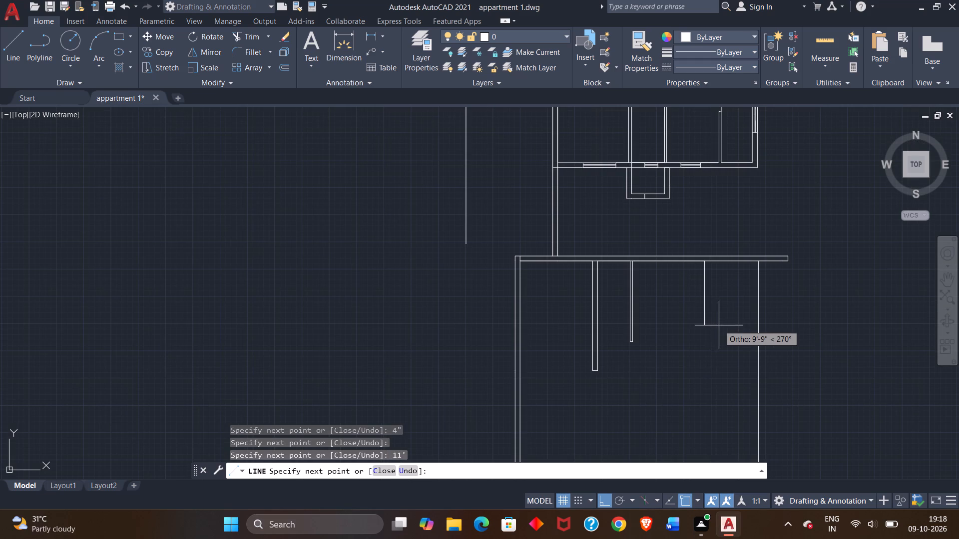
middle_drag(700, 327, 697, 327)
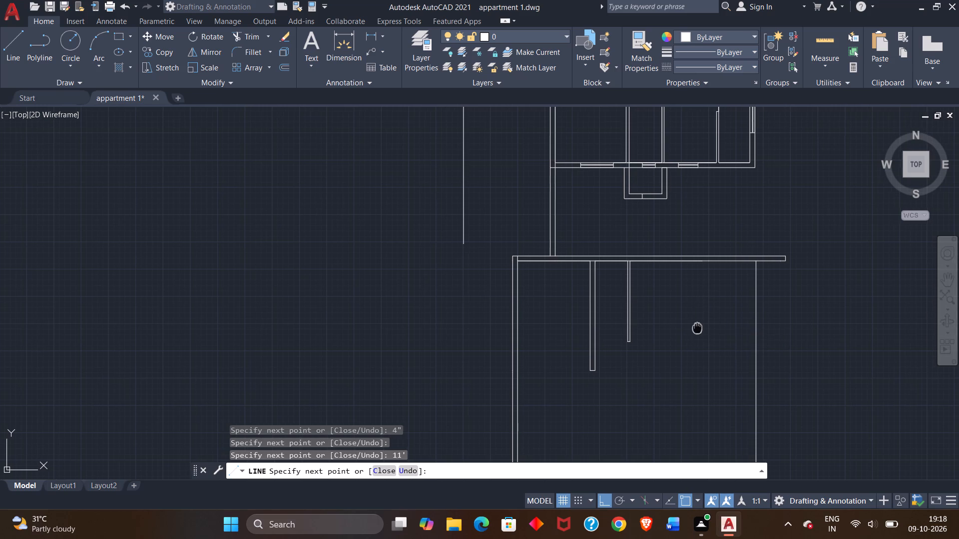
middle_drag(697, 327, 491, 291)
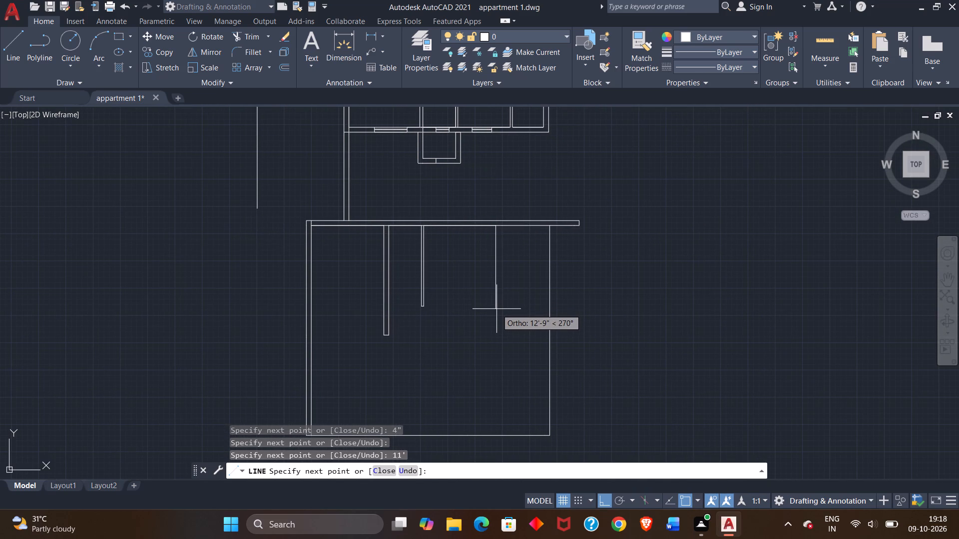
scroll(496, 309, up, 2)
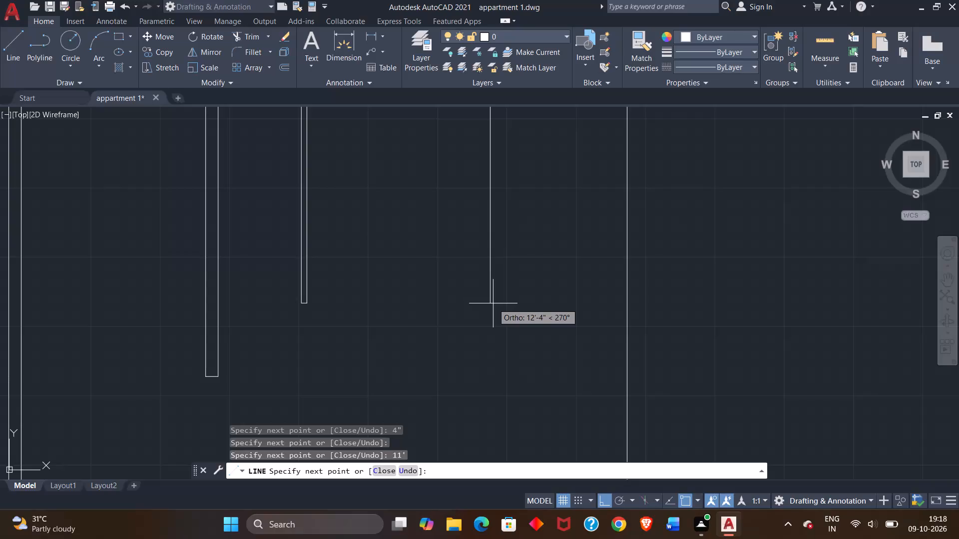
text(12)
key(apostrophe)
key(Return)
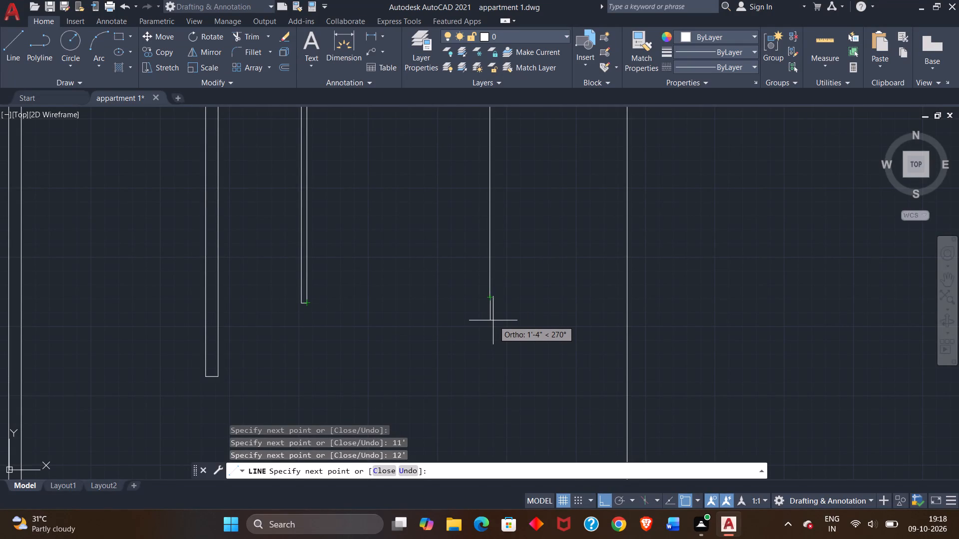
Draw the room's bottom side leftward from the 12' line's end to the right face of the 4" partition.
scroll(493, 320, up, 1)
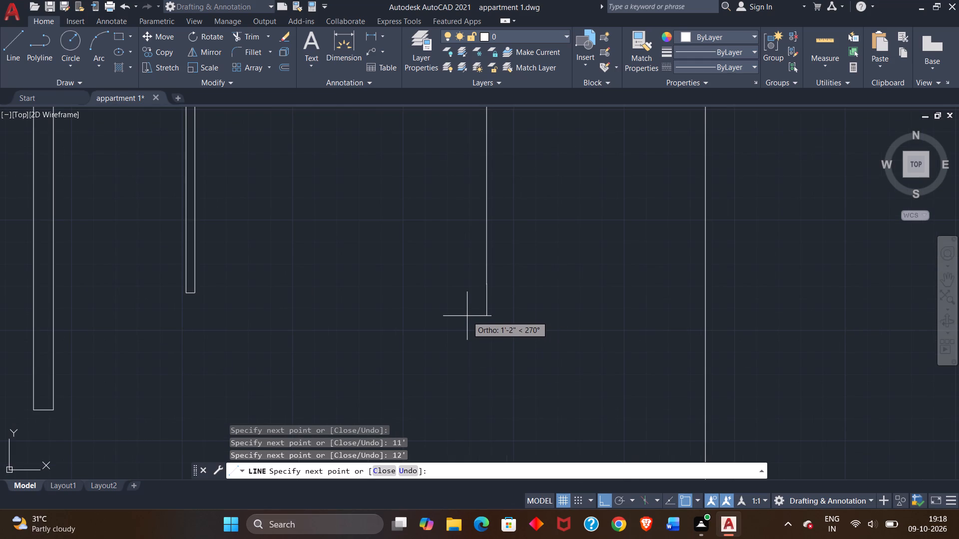
scroll(467, 314, up, 1)
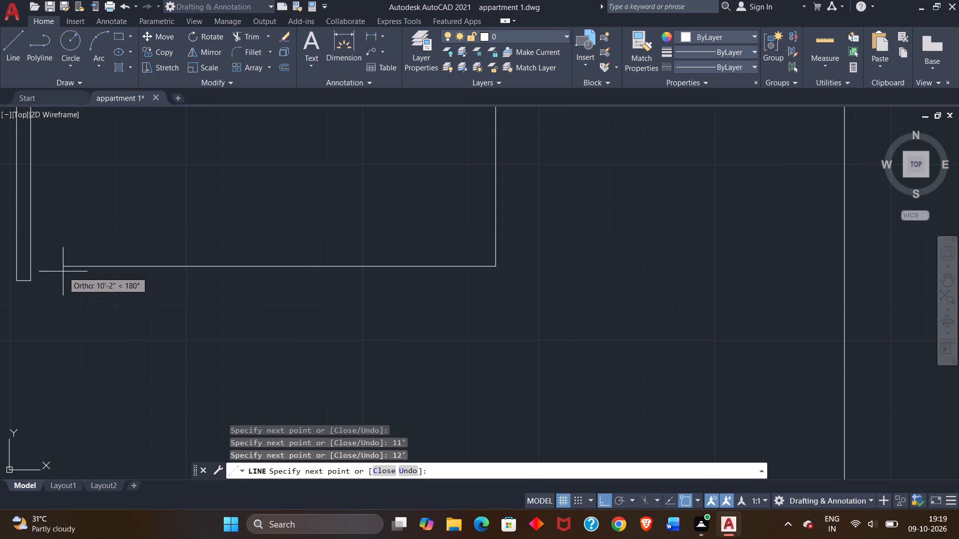
scroll(29, 268, up, 1)
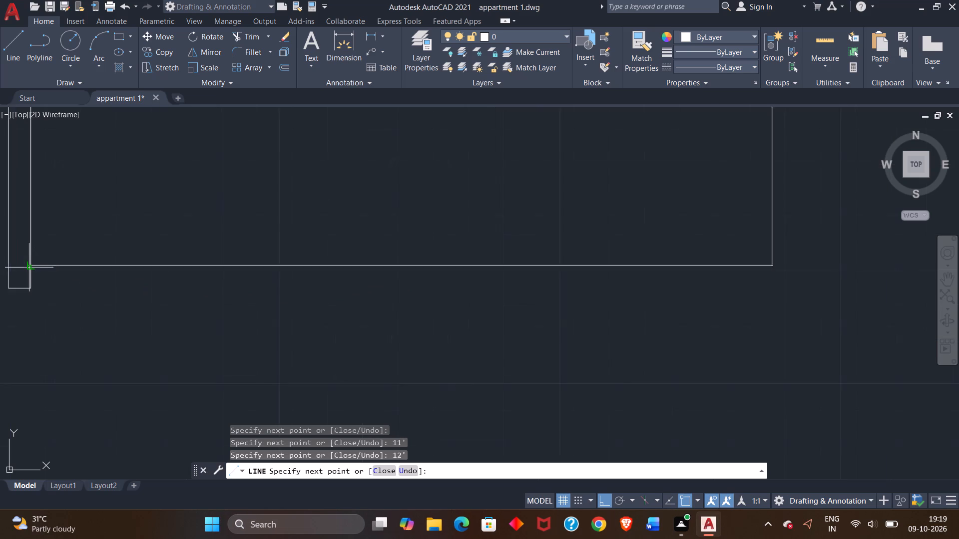
scroll(29, 268, up, 1)
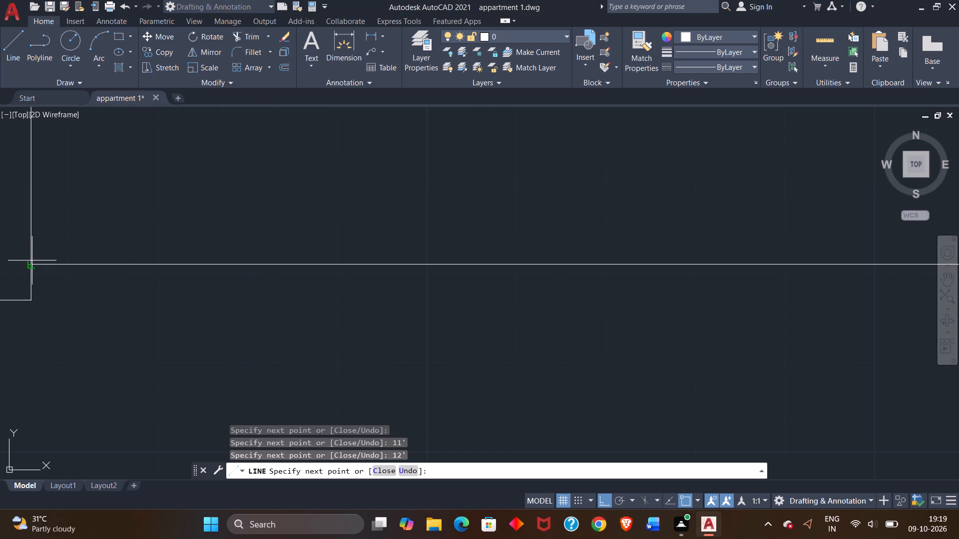
click(31, 263)
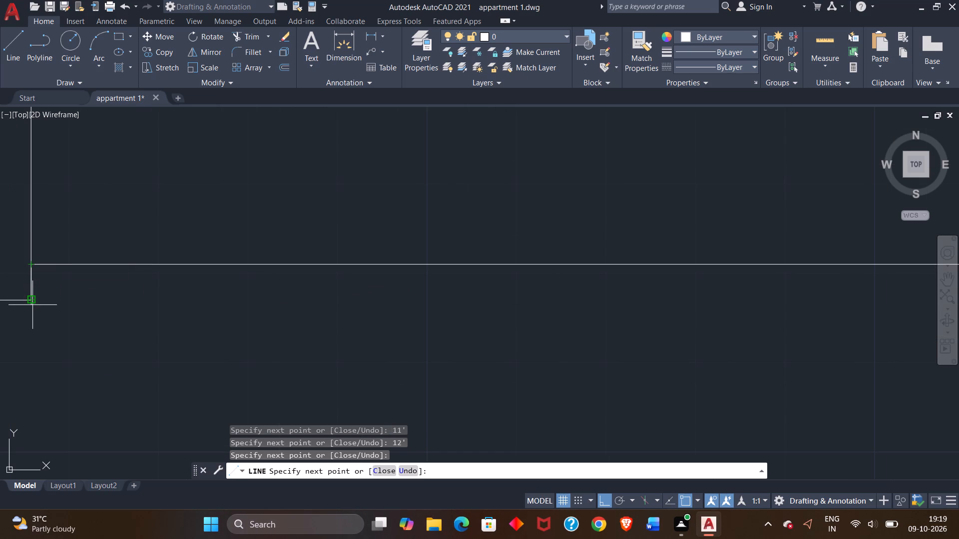
Continue down to the partition's lower-right corner and rightward to directly below the room's right side, forming the bottom wall's lower line.
click(32, 302)
scroll(390, 309, down, 2)
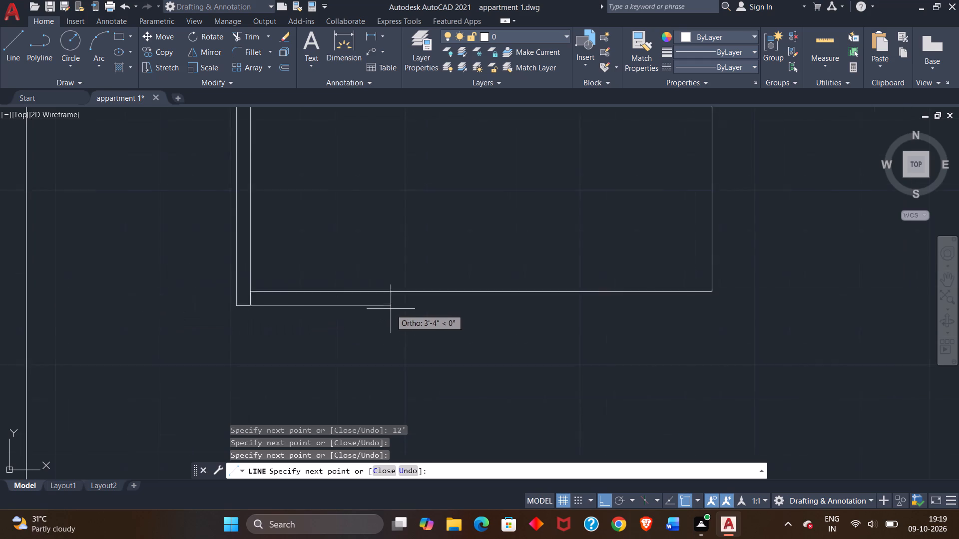
scroll(391, 309, down, 1)
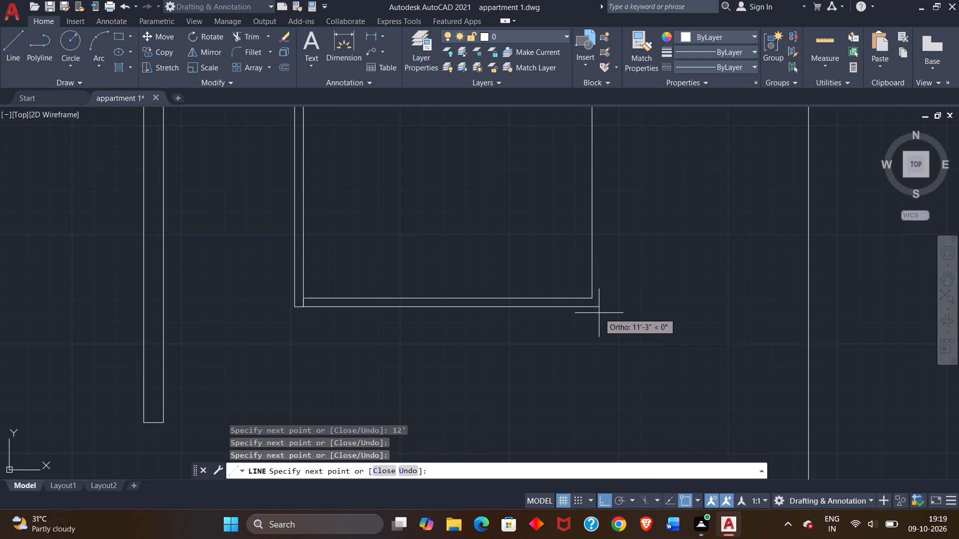
scroll(599, 313, up, 2)
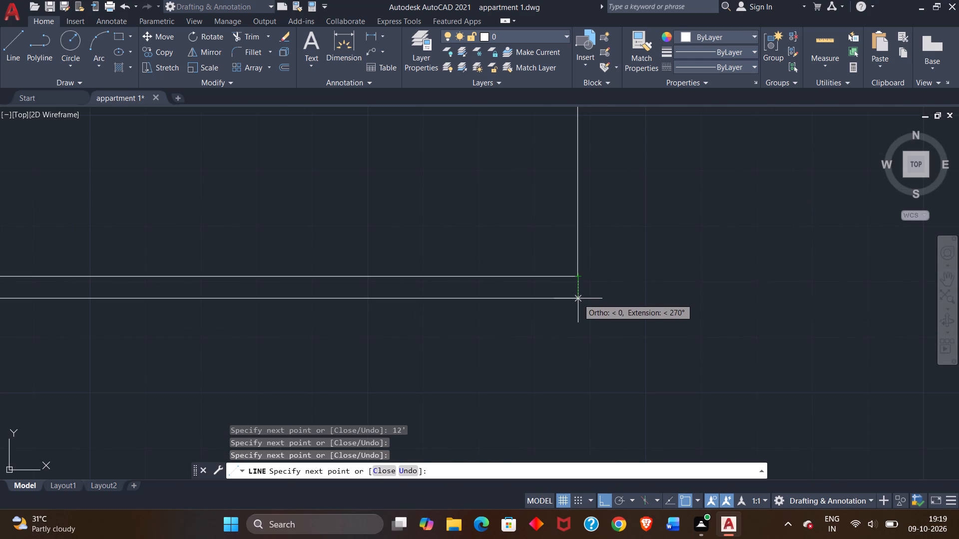
click(578, 298)
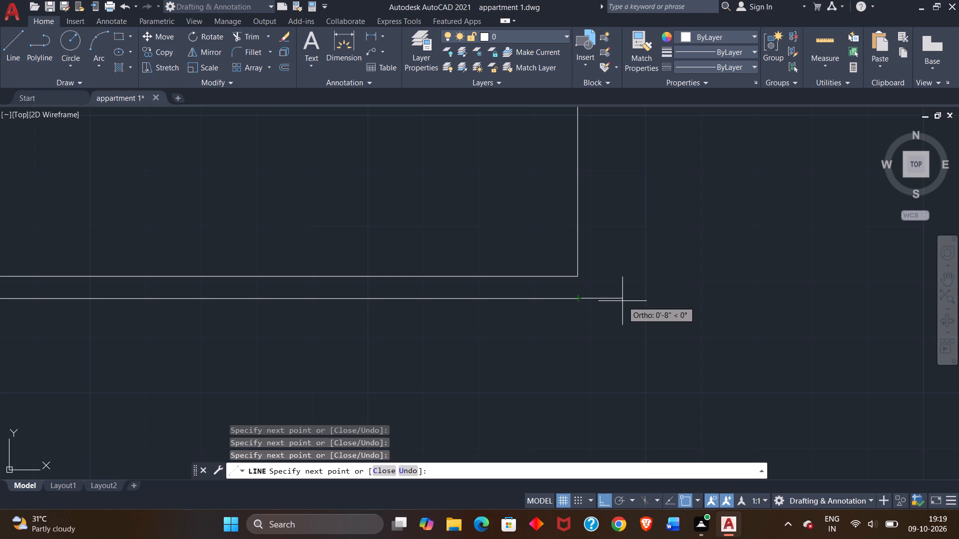
Continue the line 4" rightward and straight up to the horizontal wall's lower line, completing the room's right partition, and end the line.
key(4)
key(shift+quotedbl)
key(Return)
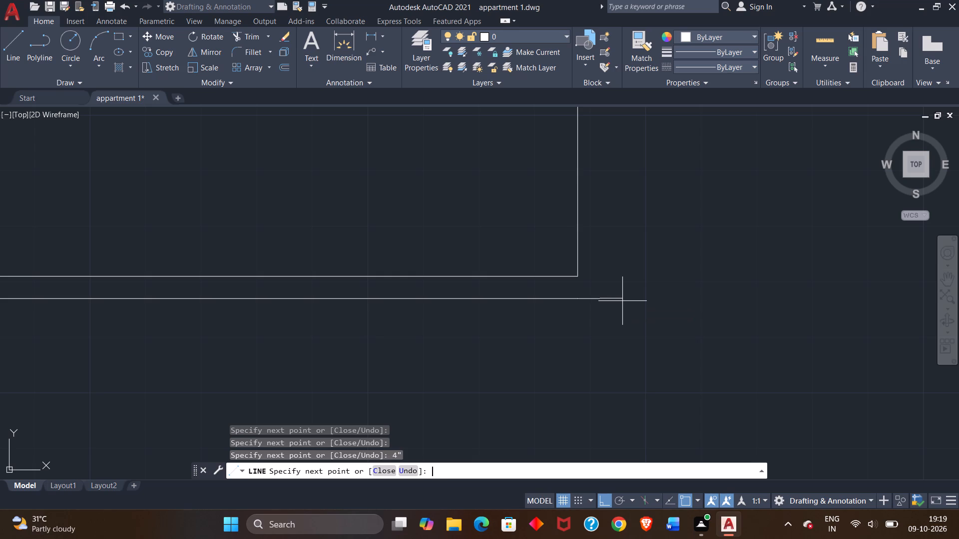
scroll(632, 200, down, 2)
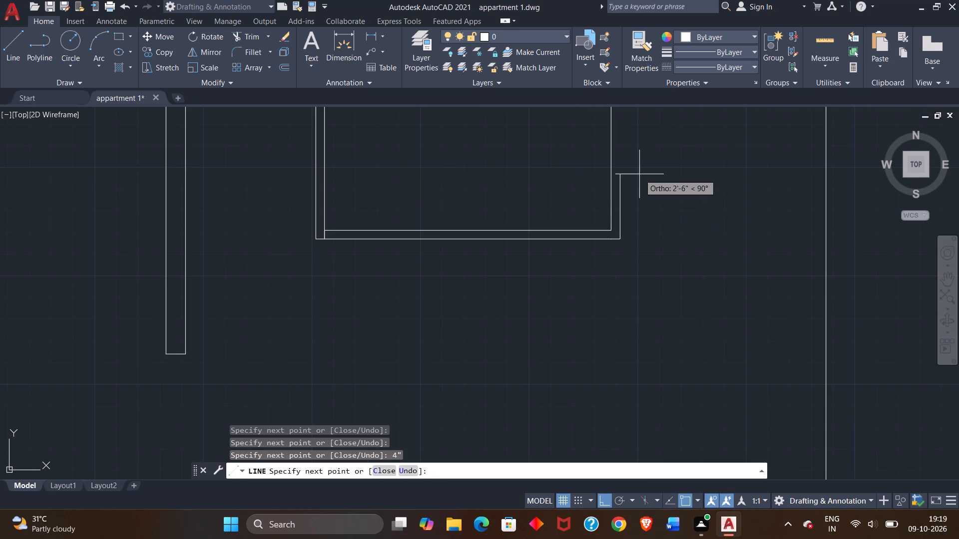
middle_drag(639, 174, 617, 339)
scroll(621, 192, down, 2)
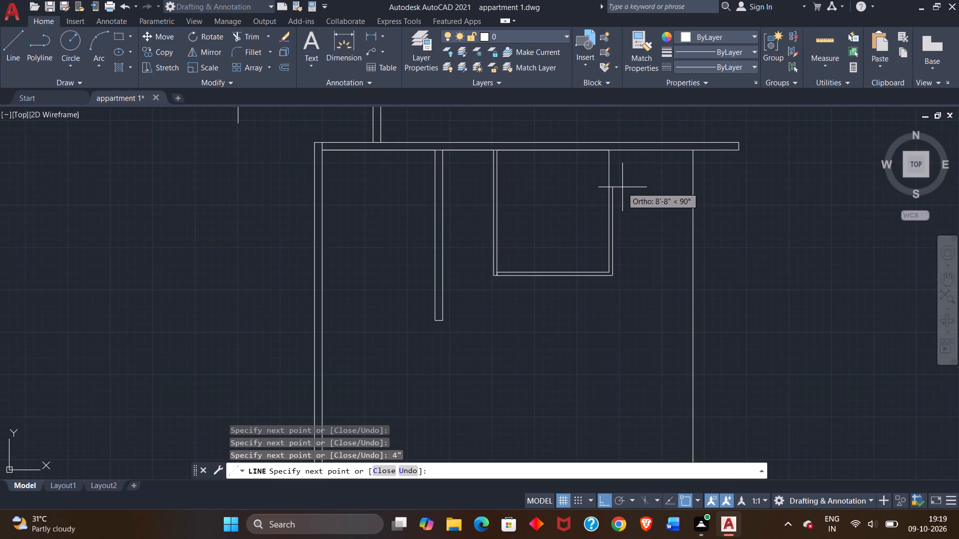
middle_drag(622, 187, 608, 246)
scroll(605, 218, up, 3)
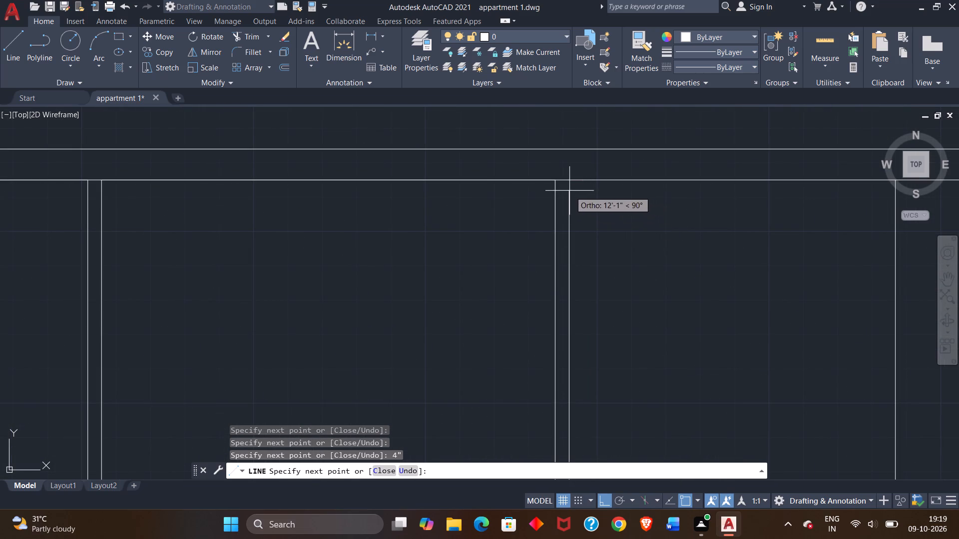
click(570, 181)
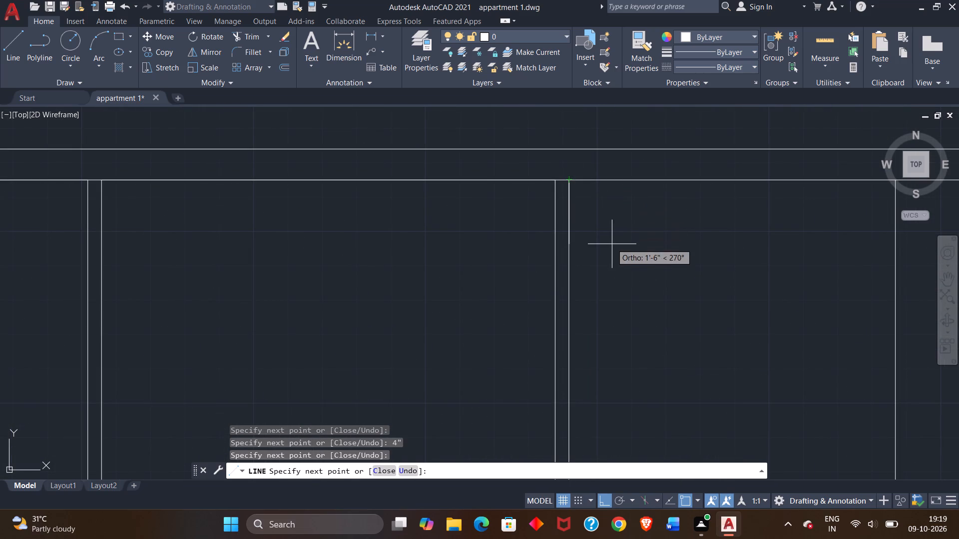
right_click(608, 209)
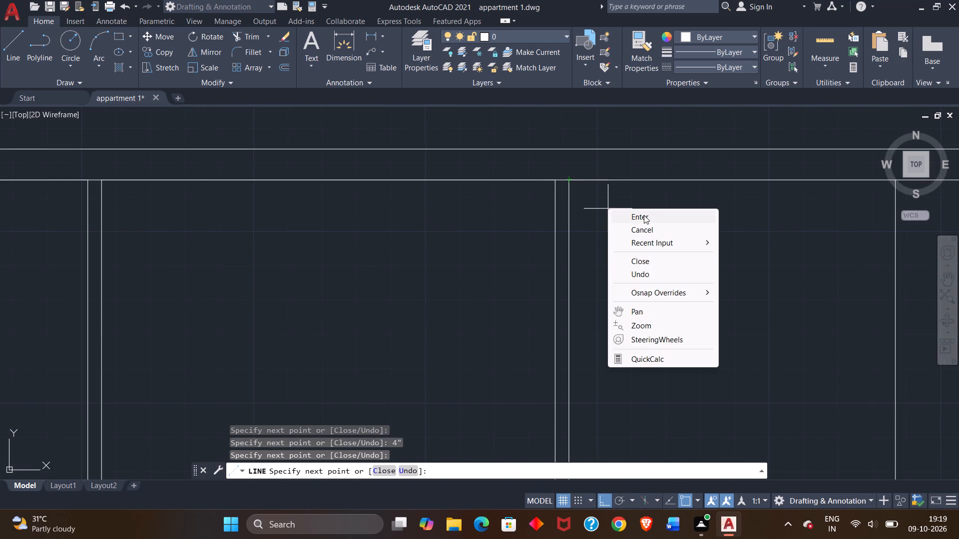
click(644, 215)
Measure along the horizontal wall from the right partition's outer face to the long vertical line with a trial dimension, then discard it.
click(16, 42)
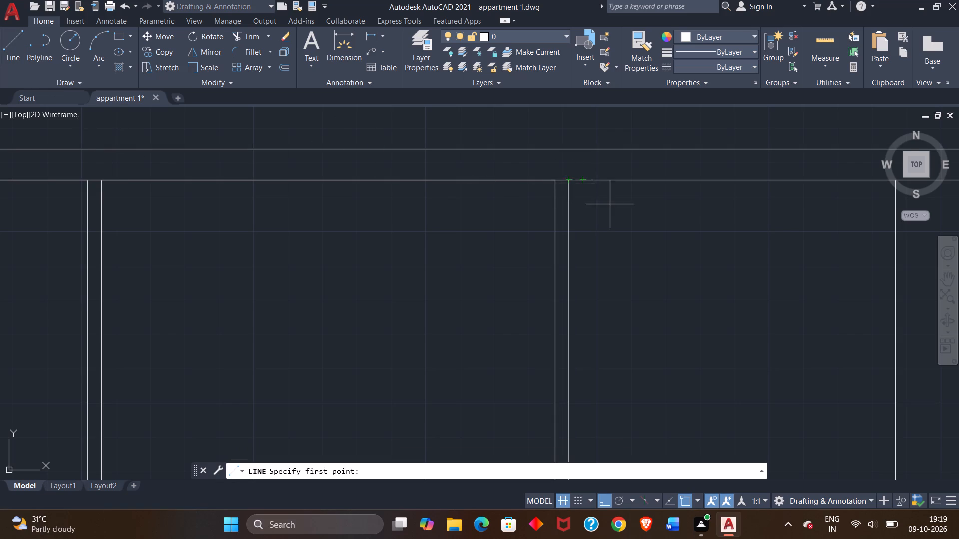
scroll(610, 205, down, 2)
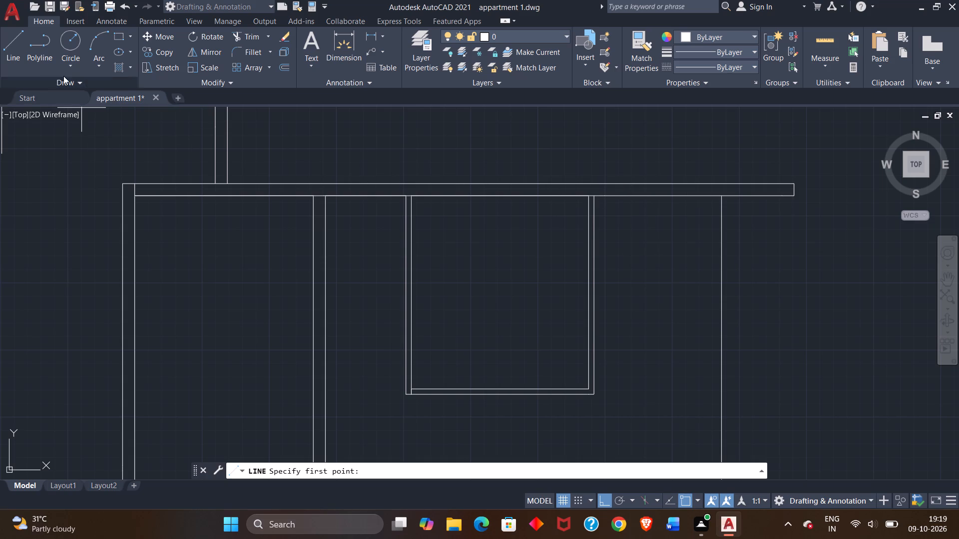
click(341, 49)
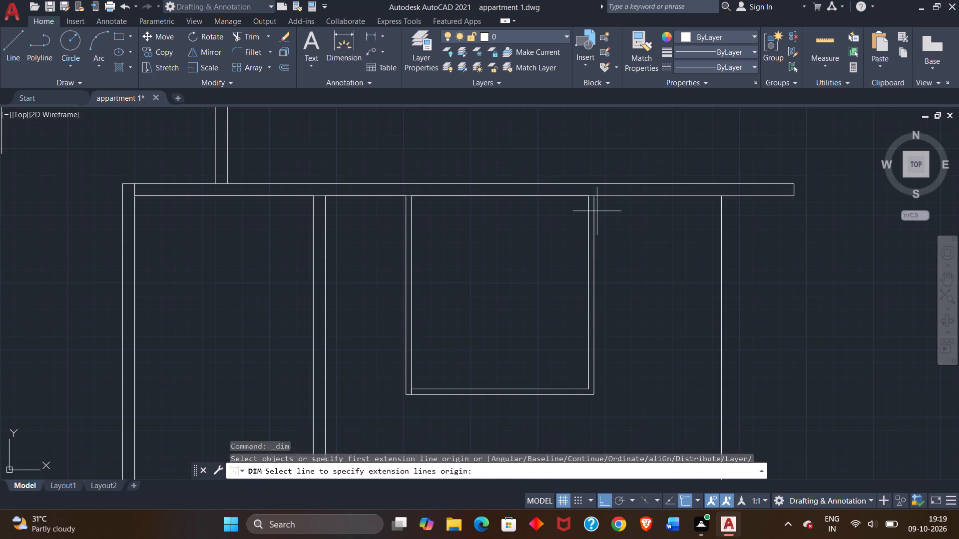
scroll(594, 199, up, 1)
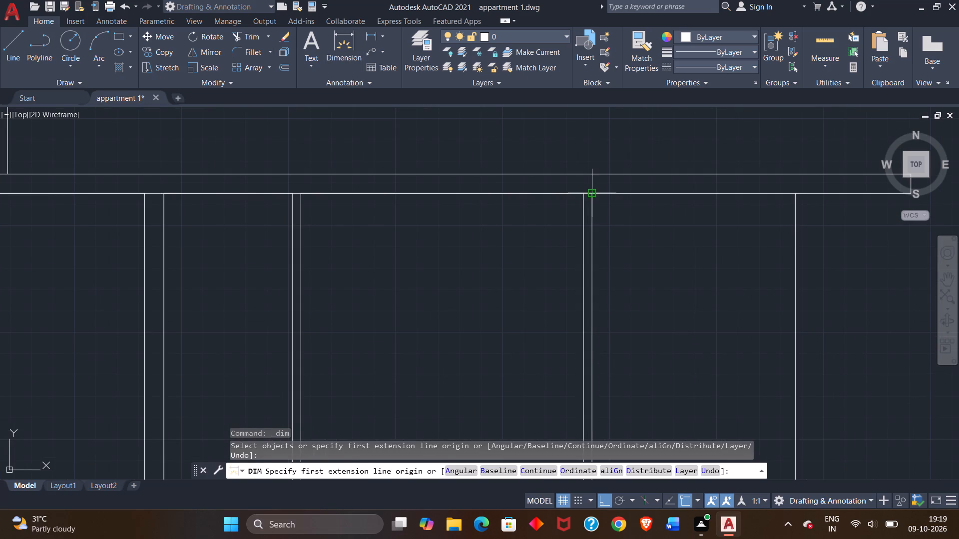
click(590, 193)
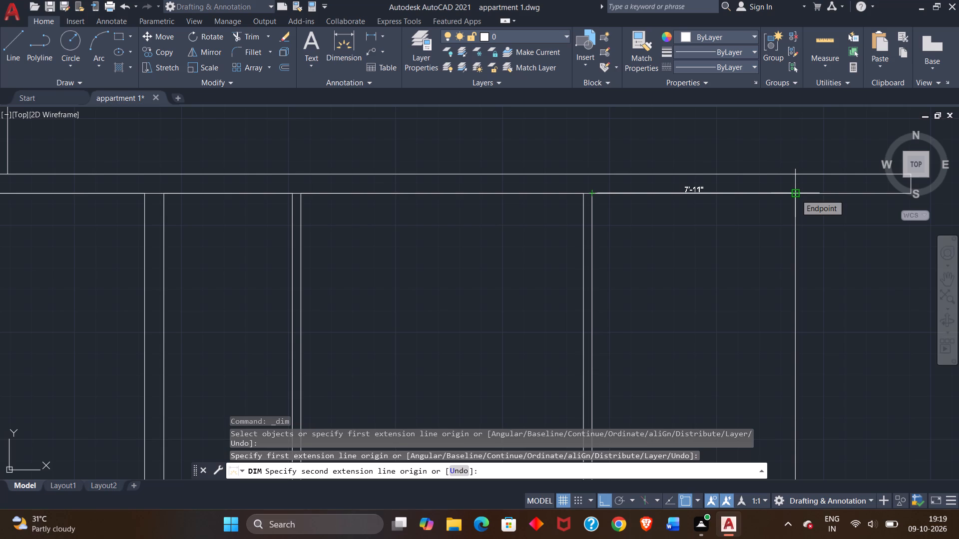
scroll(796, 194, up, 2)
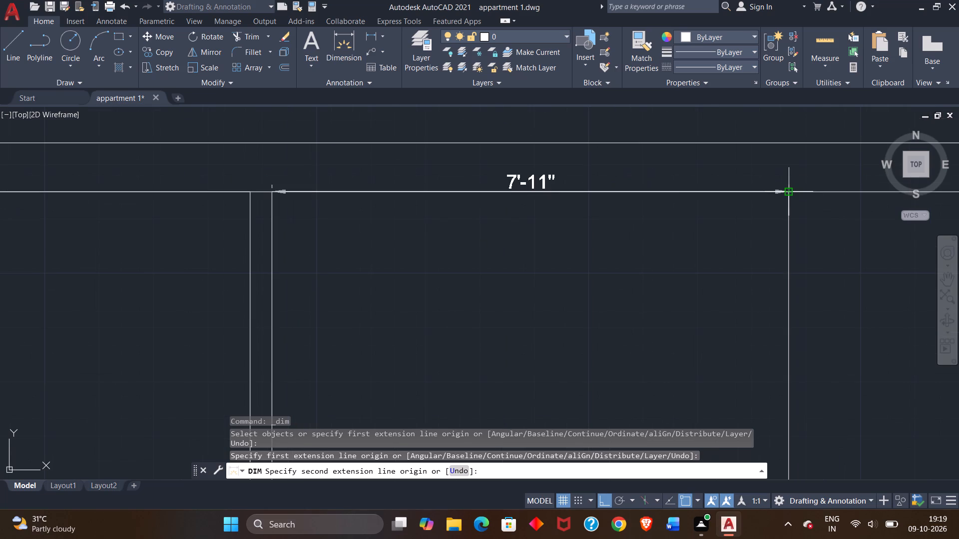
scroll(791, 194, down, 2)
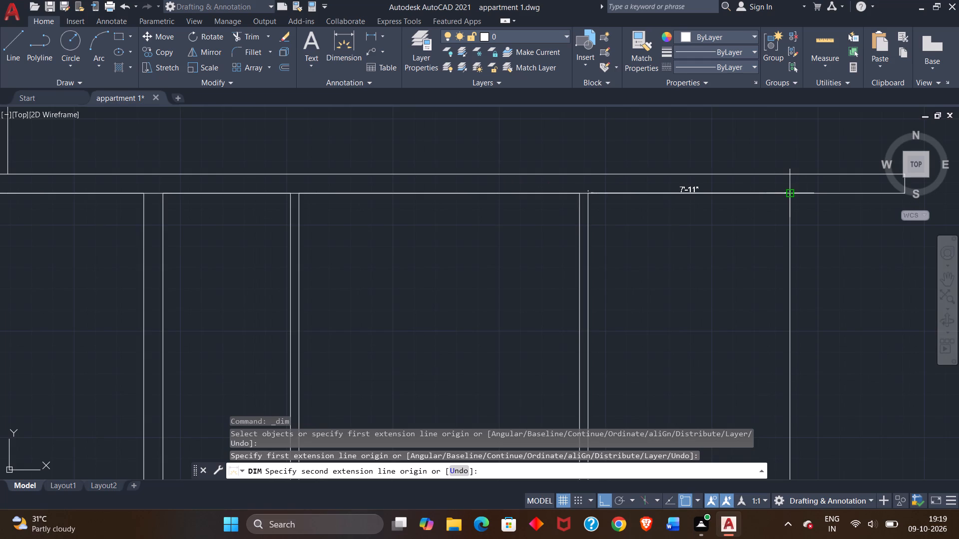
scroll(791, 194, down, 2)
scroll(608, 197, up, 3)
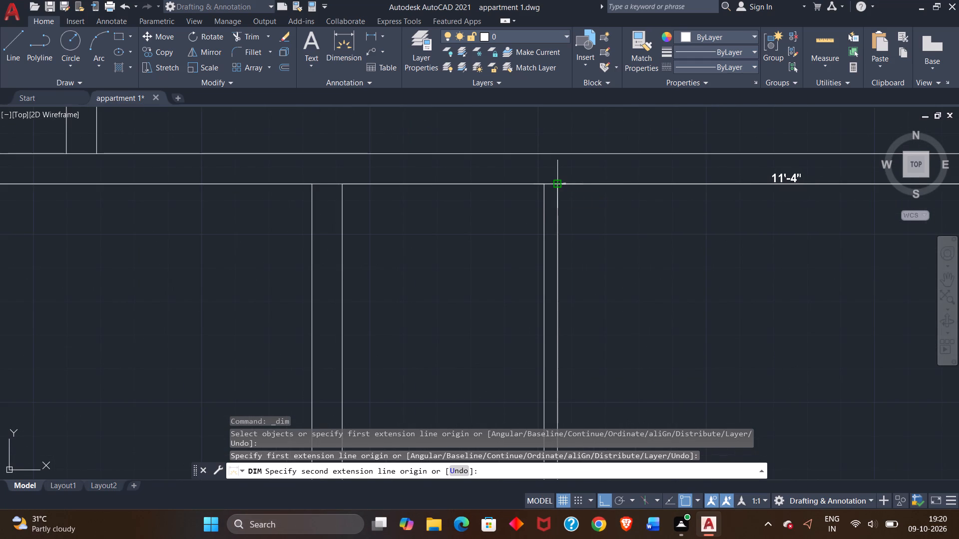
scroll(559, 186, down, 3)
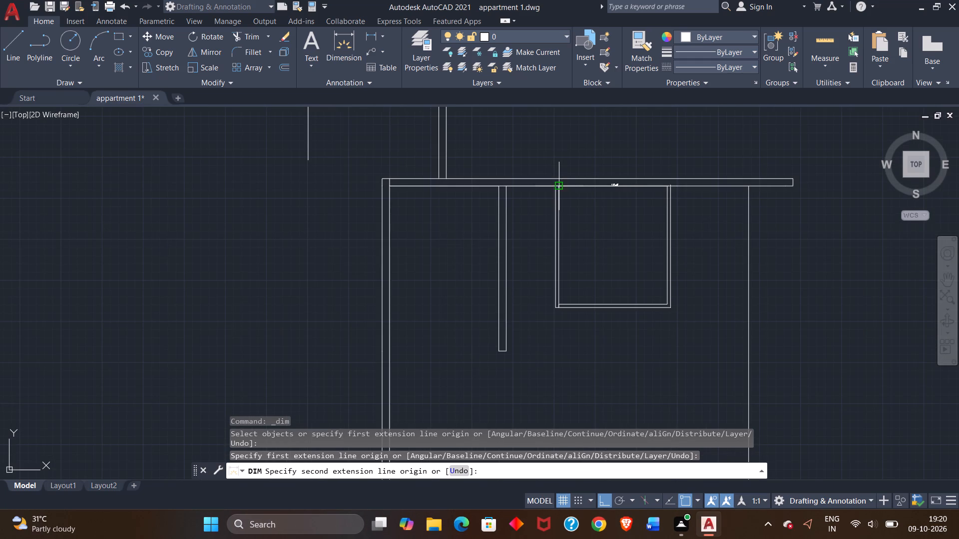
scroll(560, 186, up, 2)
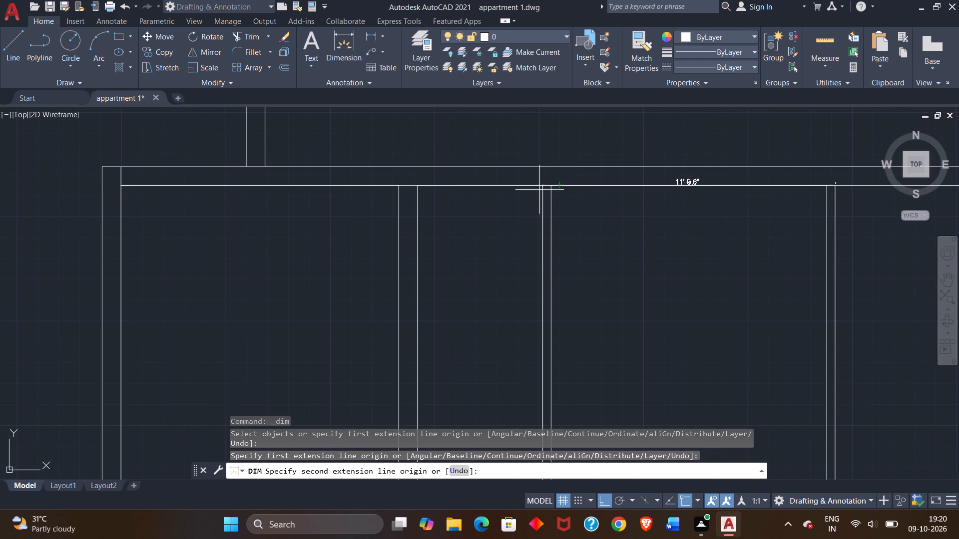
right_click(593, 200)
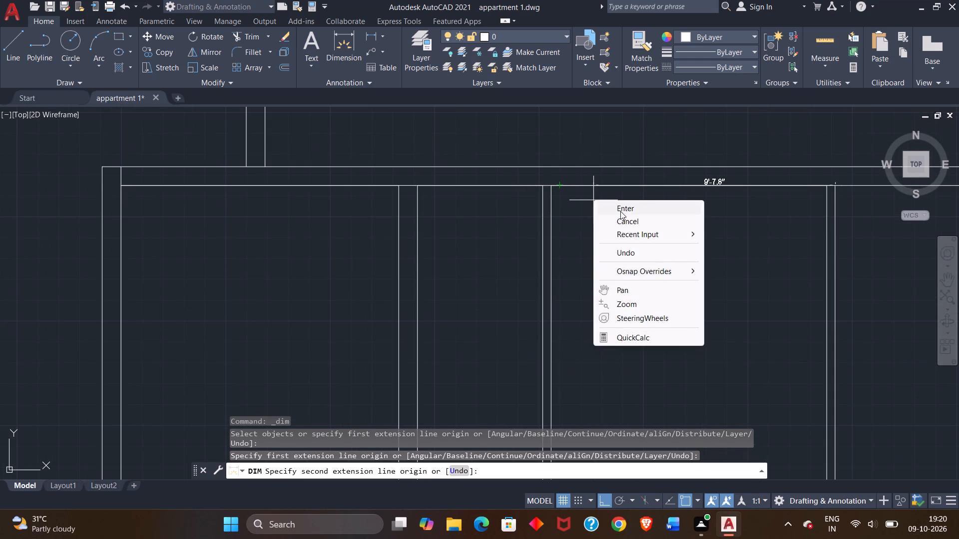
click(620, 211)
Start a new line where the right partition's outer face meets the horizontal wall's lower line.
scroll(630, 276, down, 3)
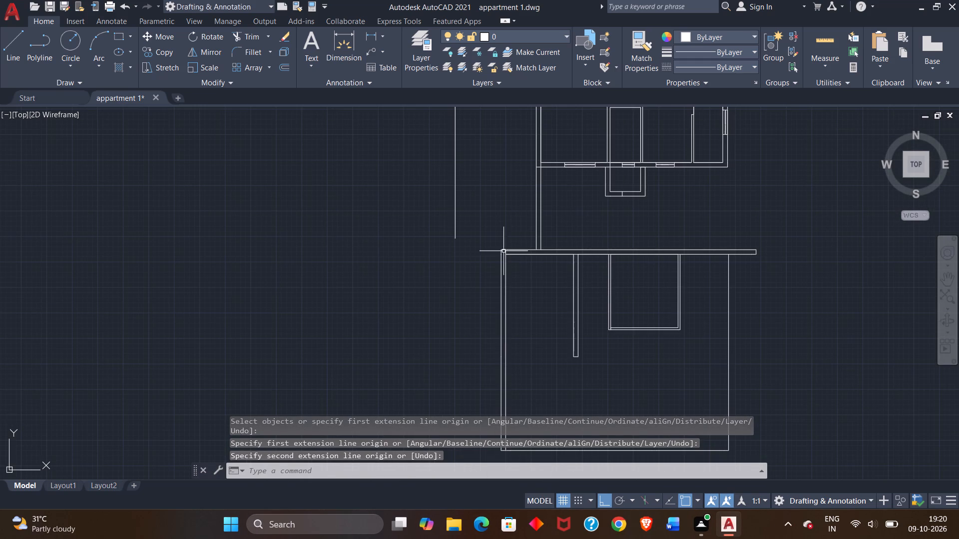
middle_drag(711, 282, 450, 252)
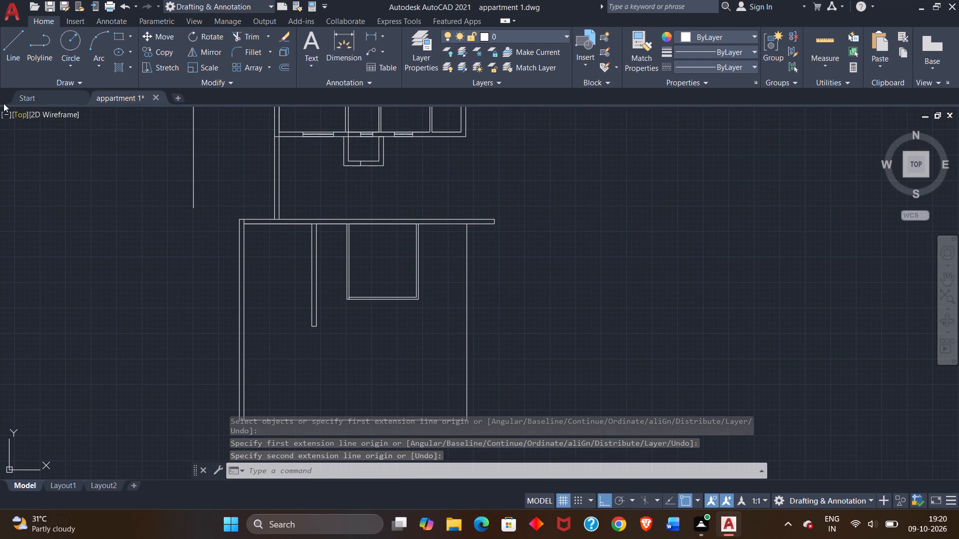
click(8, 45)
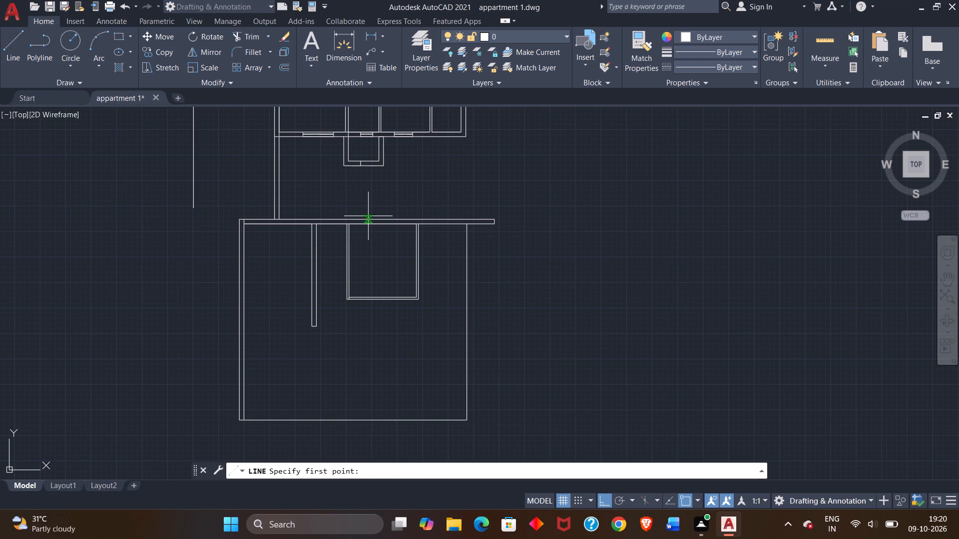
scroll(436, 227, up, 2)
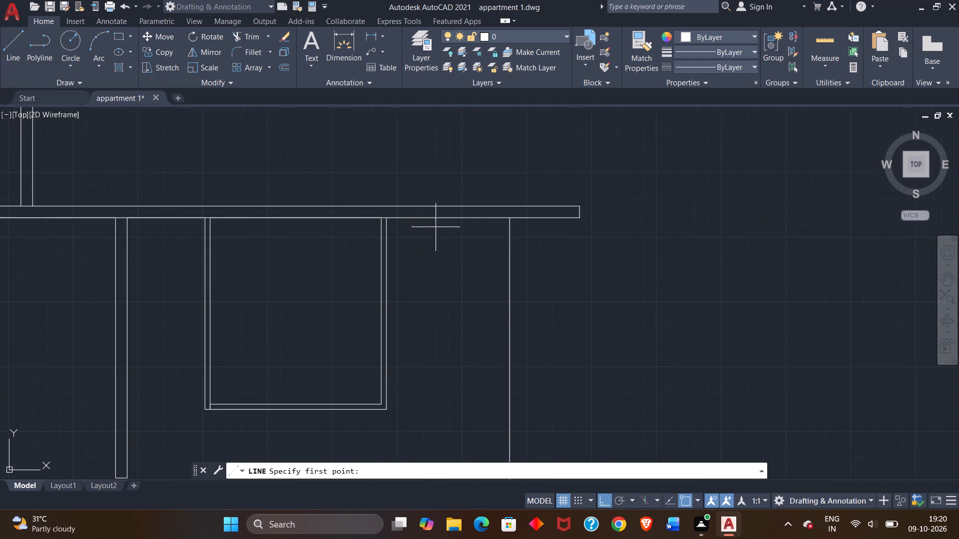
scroll(418, 226, up, 2)
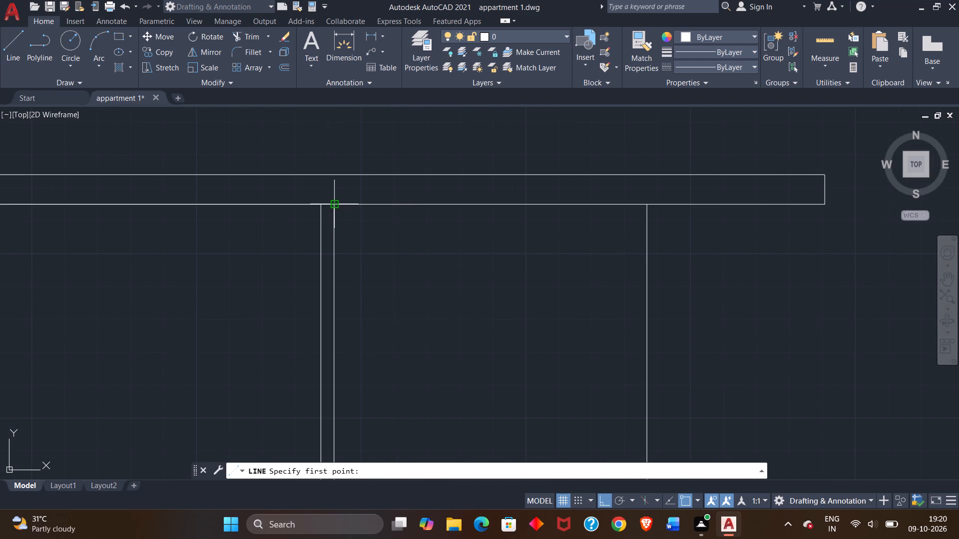
click(336, 205)
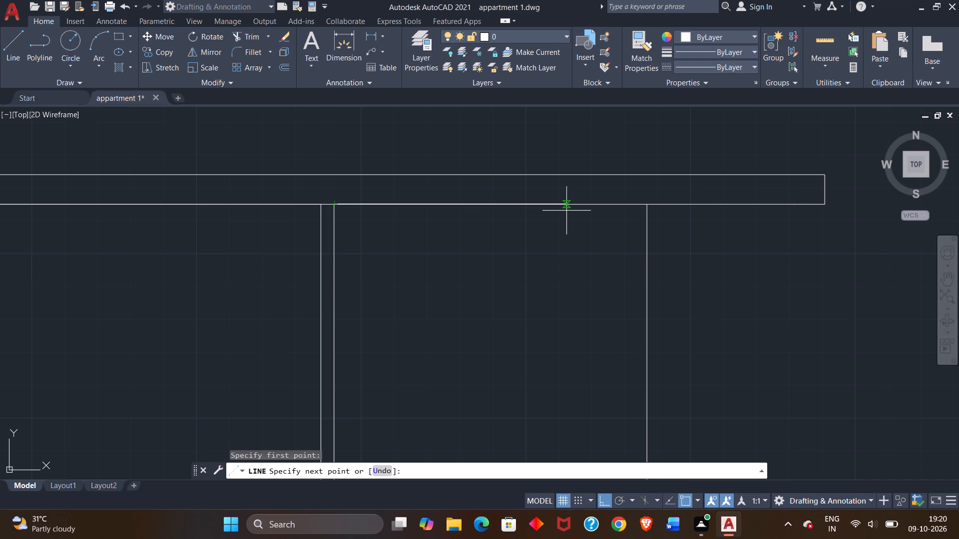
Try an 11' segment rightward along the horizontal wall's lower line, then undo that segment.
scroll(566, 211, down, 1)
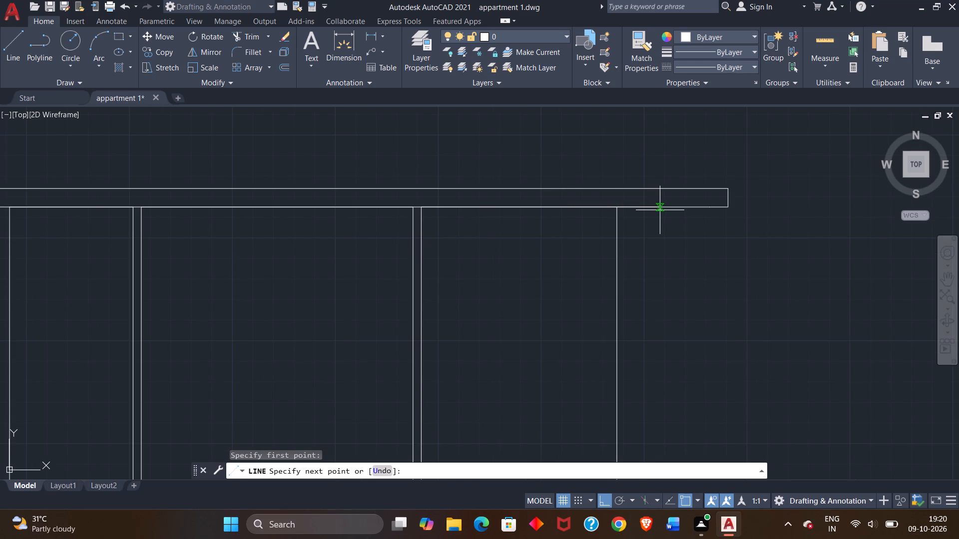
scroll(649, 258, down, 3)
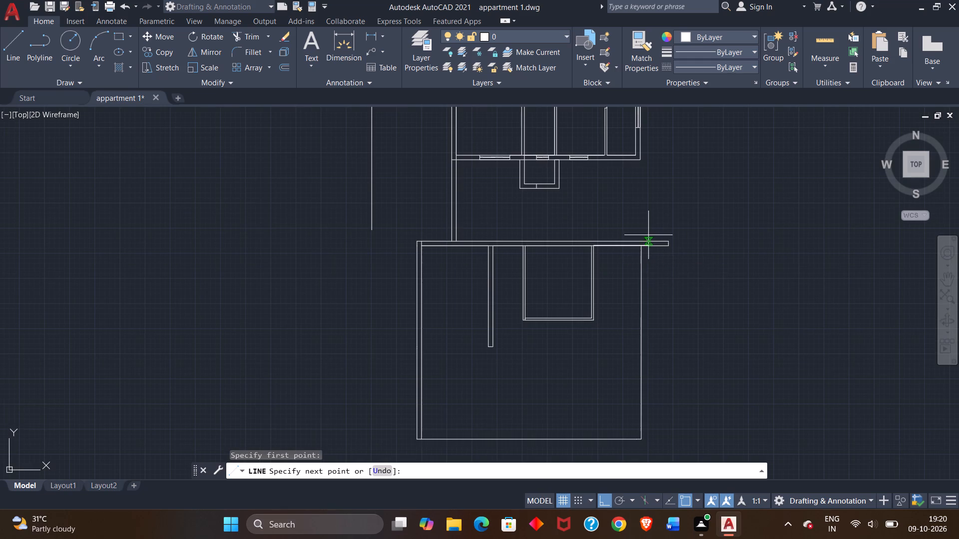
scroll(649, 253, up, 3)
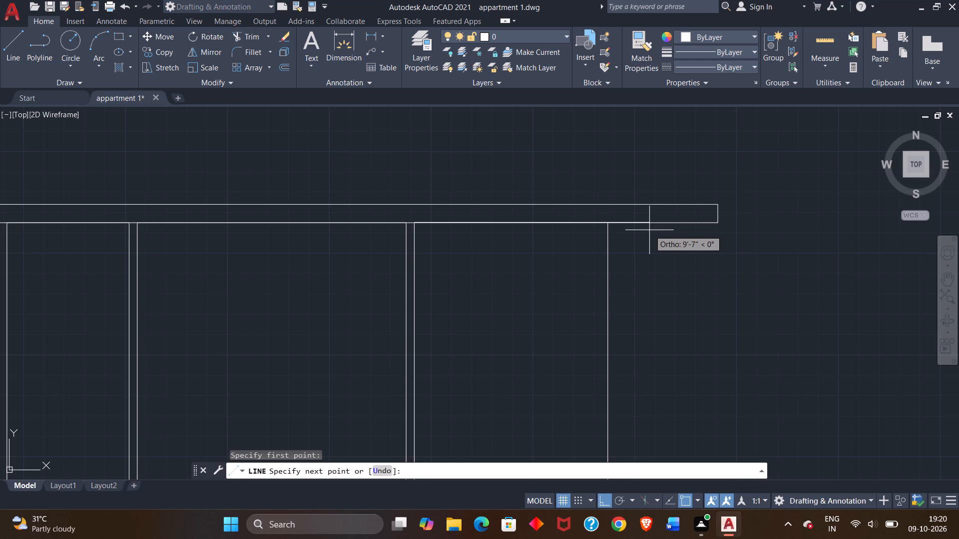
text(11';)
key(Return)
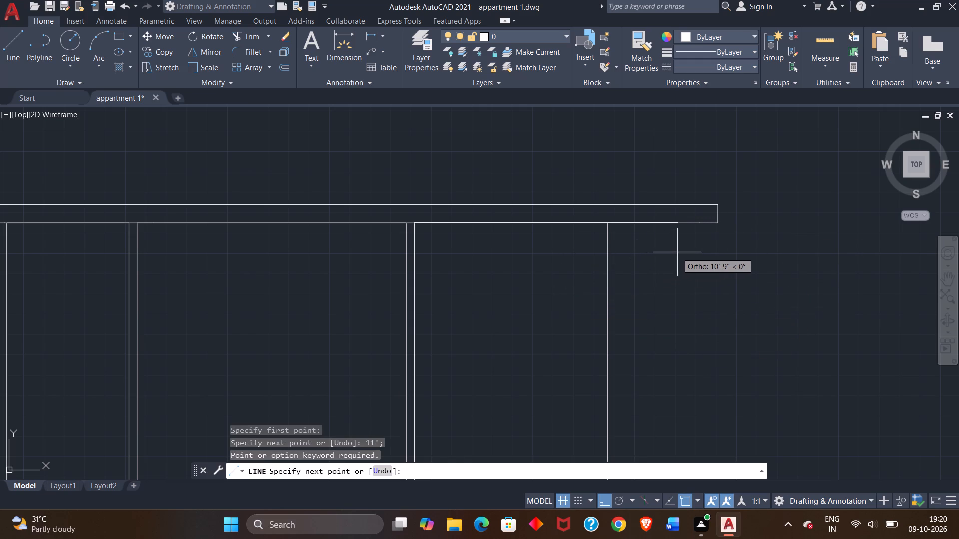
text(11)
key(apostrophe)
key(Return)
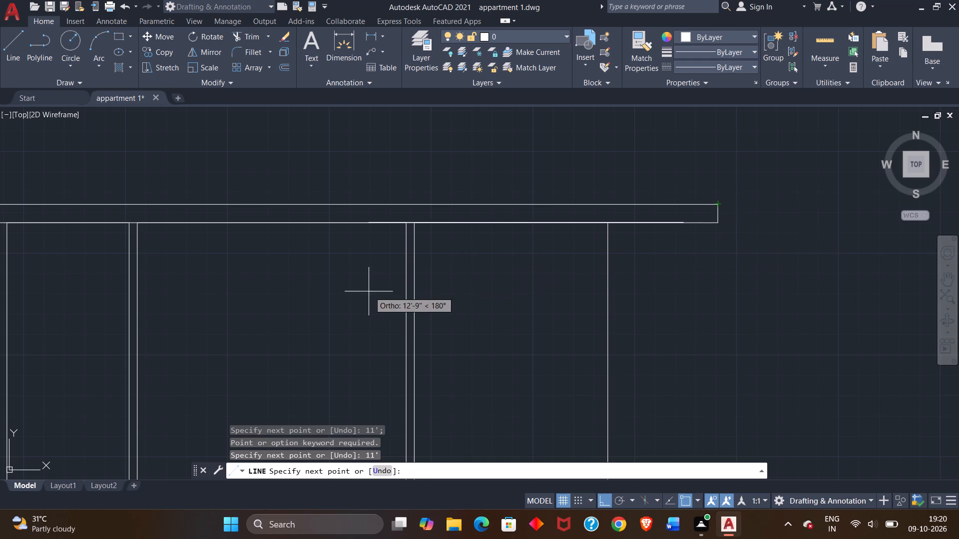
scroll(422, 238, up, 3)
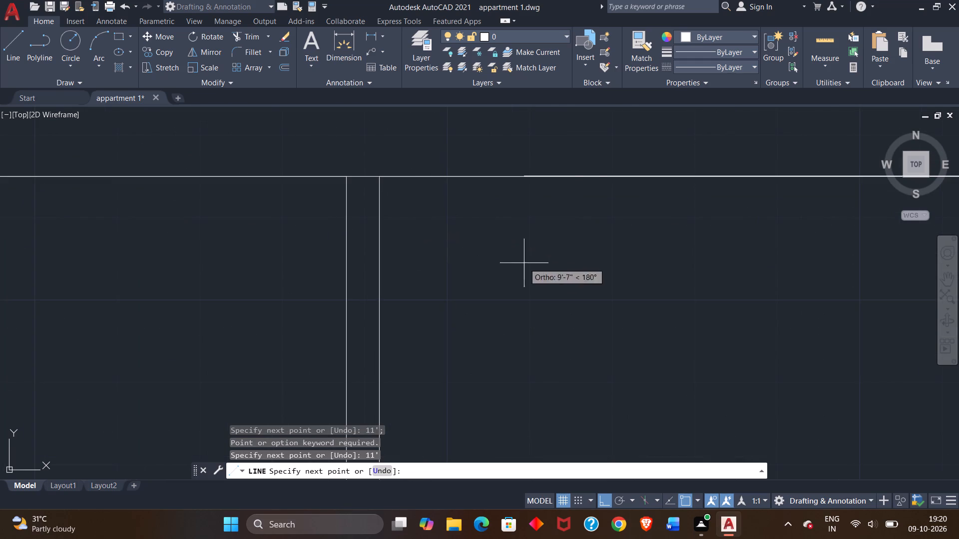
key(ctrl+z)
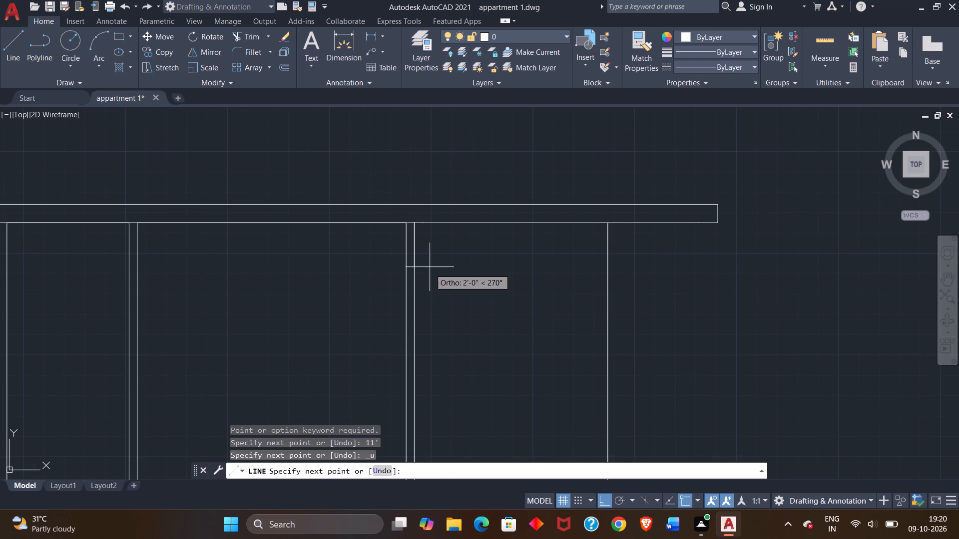
Draw the line 11' rightward along the horizontal wall's lower line from the right partition's outer face.
scroll(429, 238, up, 3)
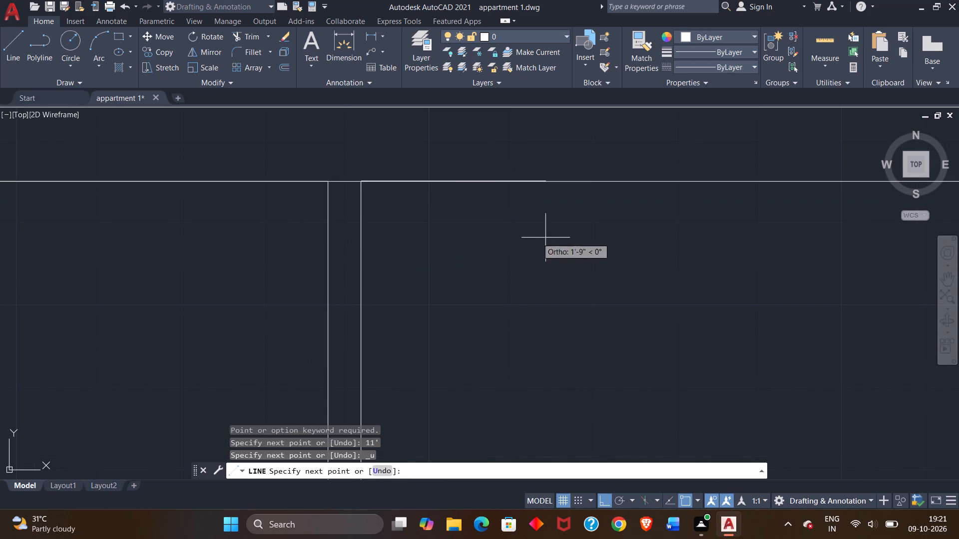
scroll(645, 236, down, 2)
scroll(851, 255, down, 2)
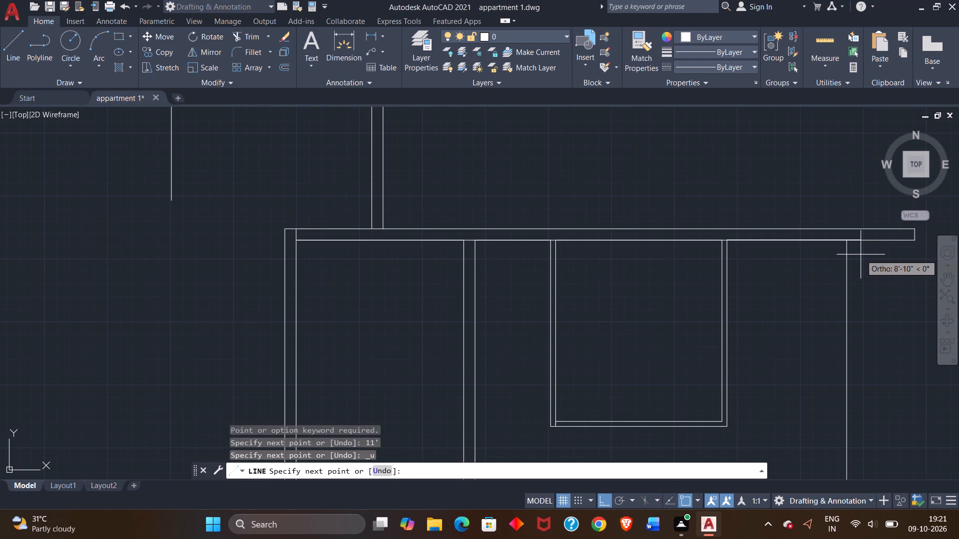
text(11')
key(Return)
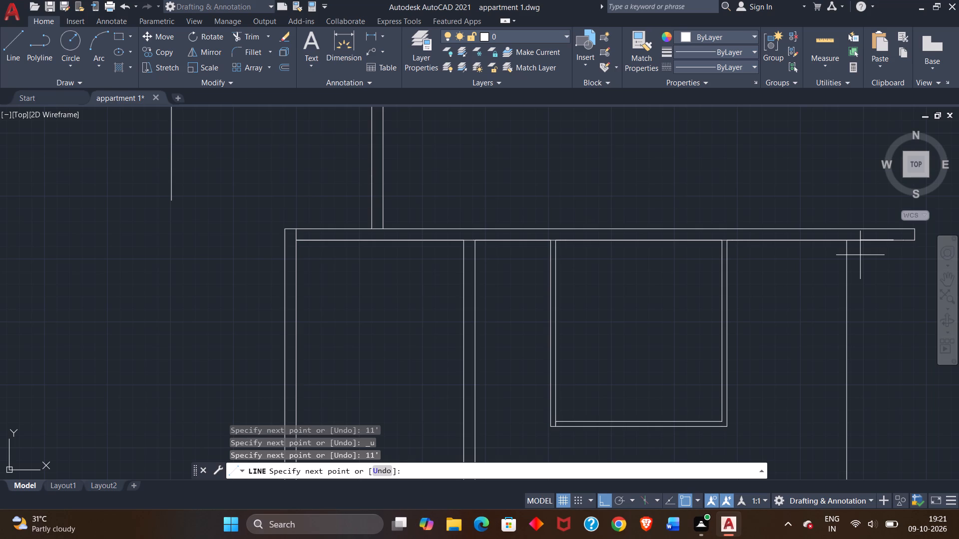
scroll(881, 362, down, 2)
middle_drag(887, 417, 886, 417)
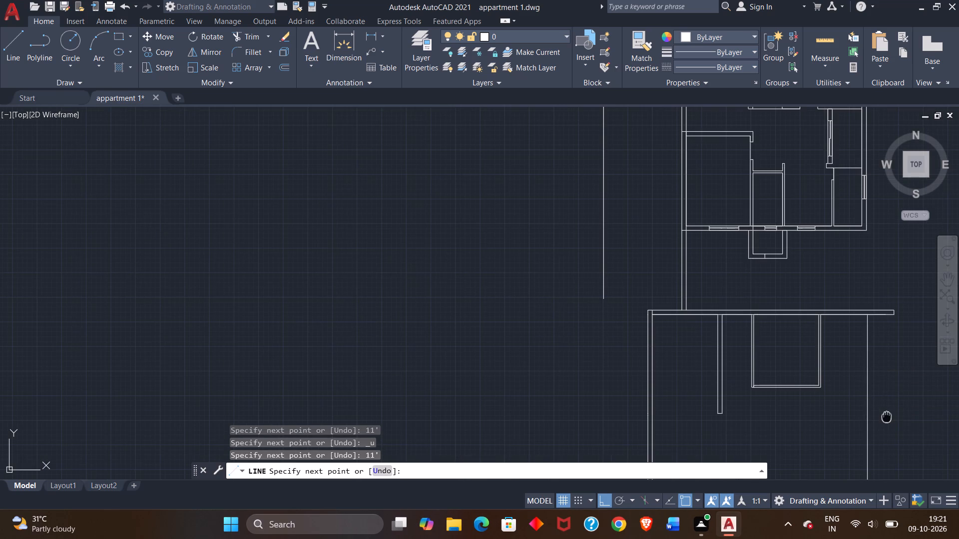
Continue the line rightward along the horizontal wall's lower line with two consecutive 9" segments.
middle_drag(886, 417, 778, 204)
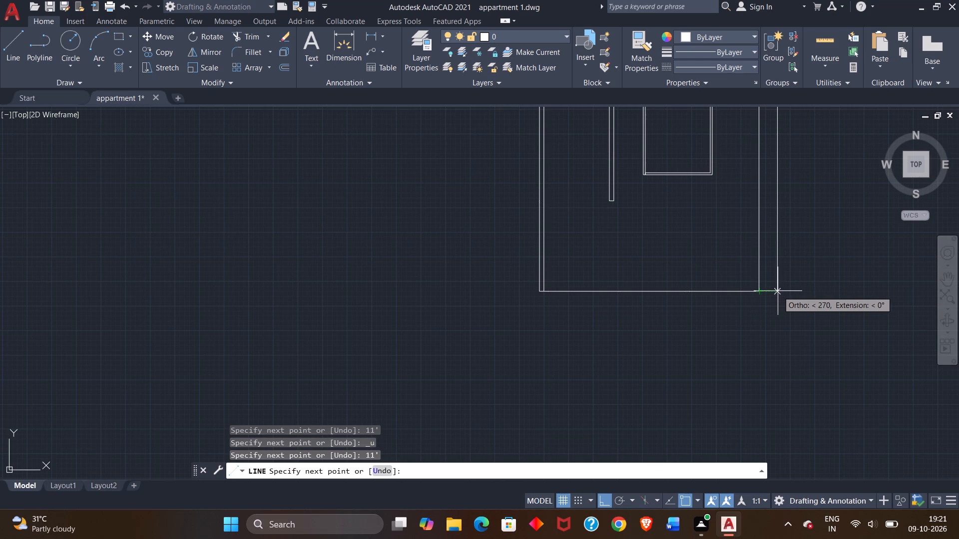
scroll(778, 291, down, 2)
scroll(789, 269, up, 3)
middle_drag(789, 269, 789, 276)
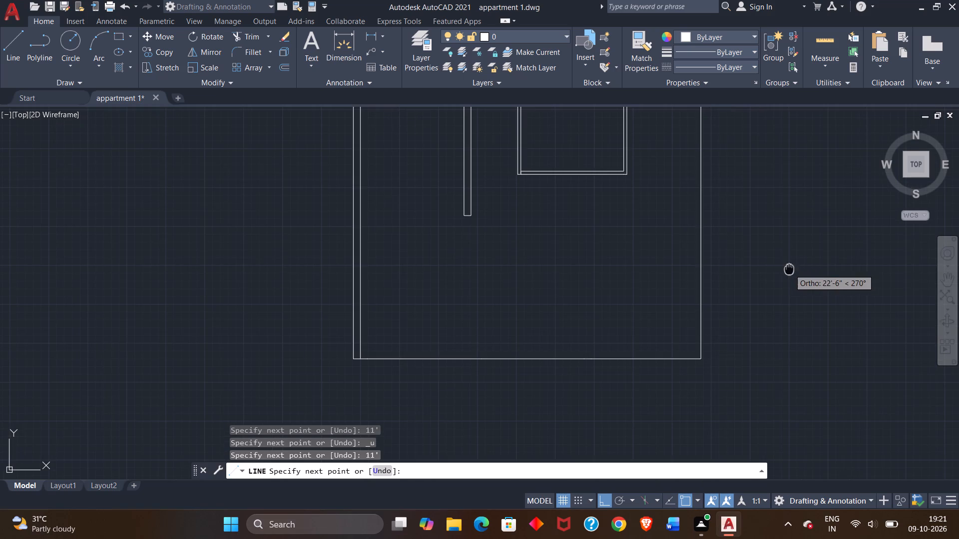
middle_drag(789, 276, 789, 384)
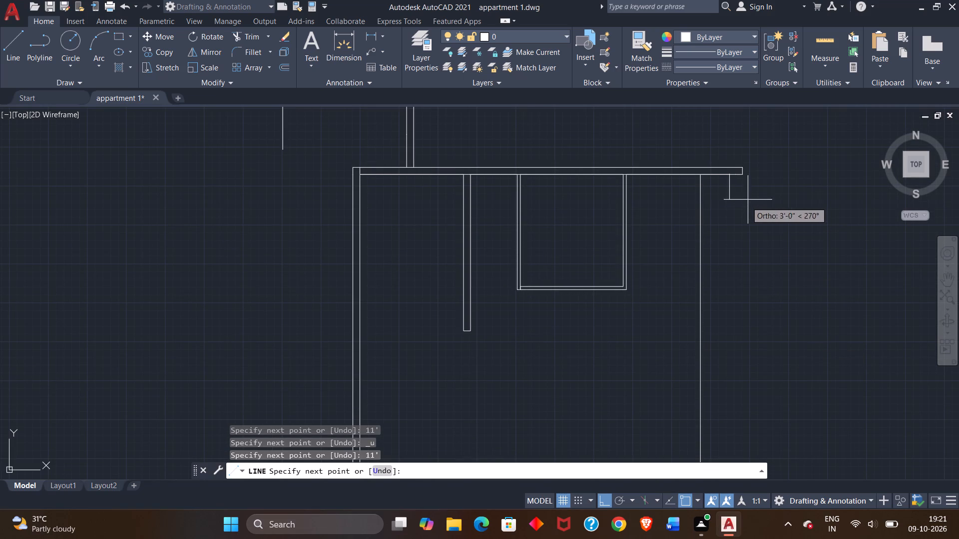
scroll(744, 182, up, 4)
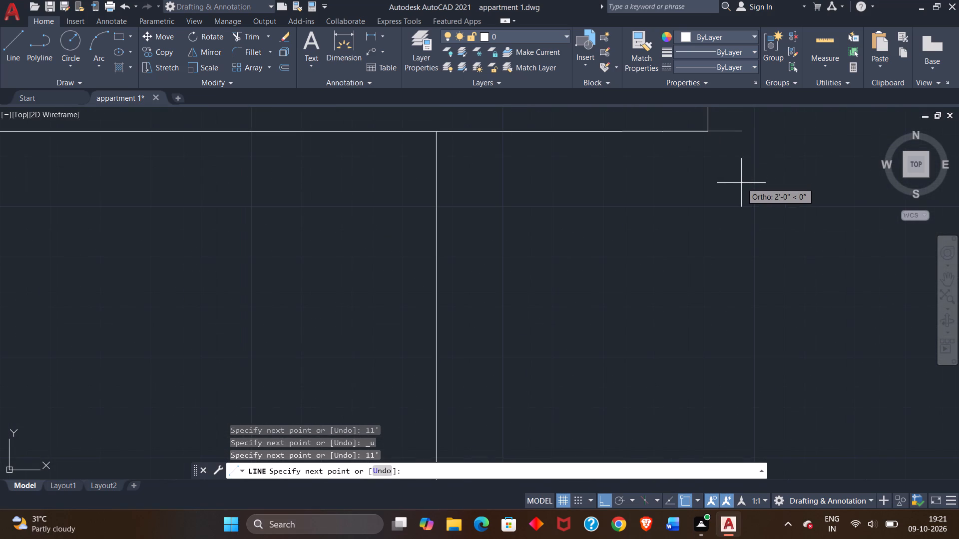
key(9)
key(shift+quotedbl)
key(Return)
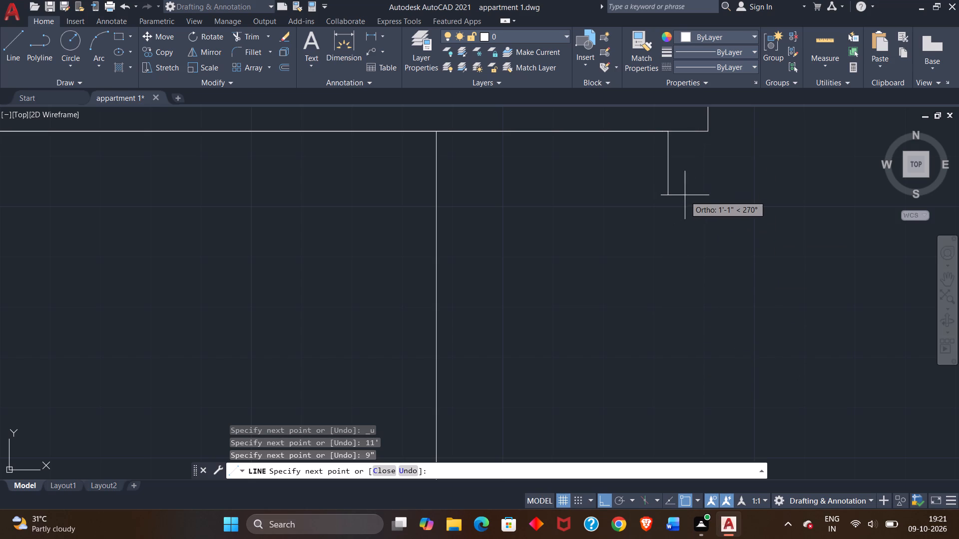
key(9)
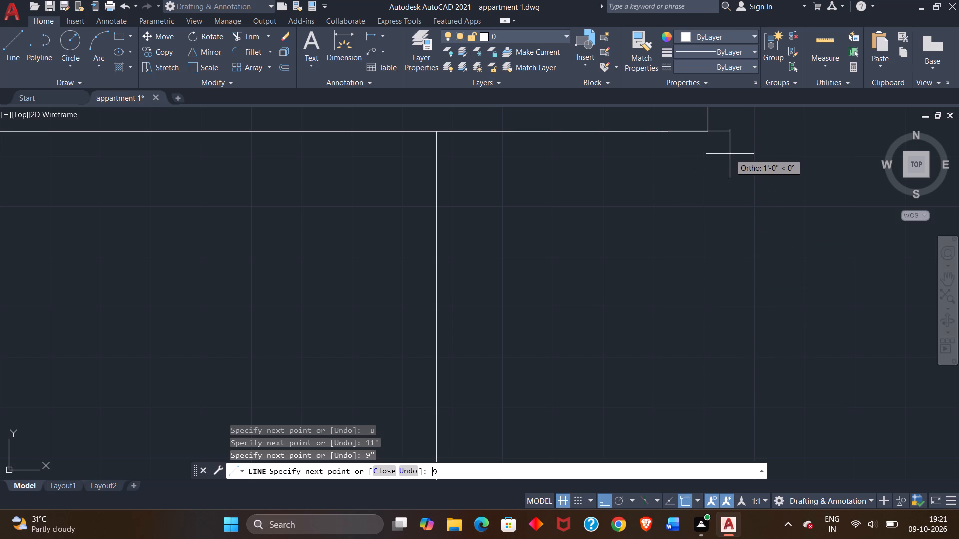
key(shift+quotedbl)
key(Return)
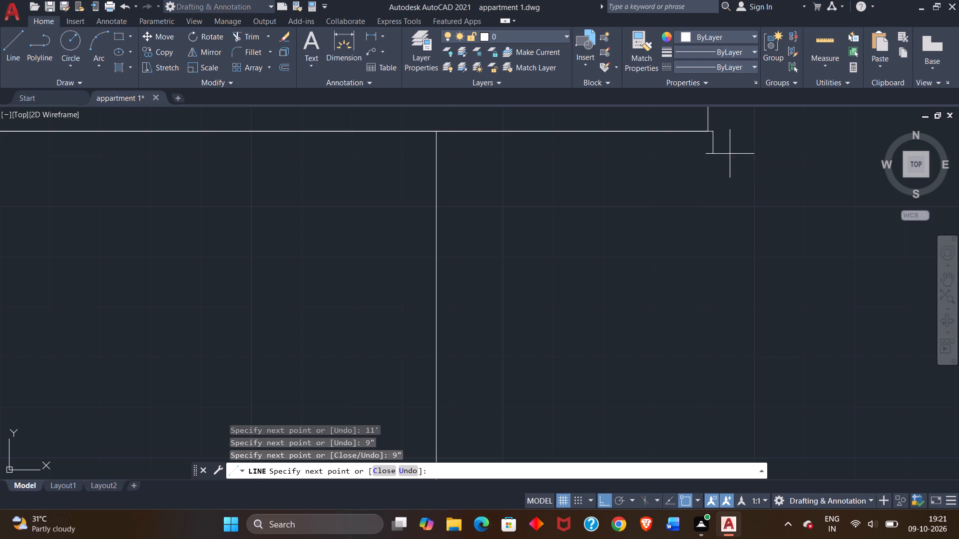
Examine how a vertical line dropped from the new segment's end would align with the house's bottom line.
scroll(690, 264, down, 2)
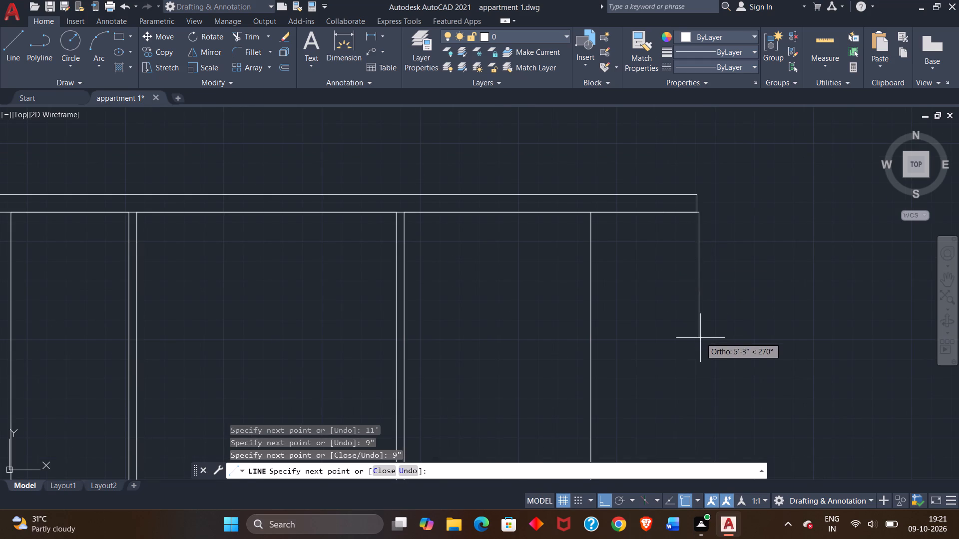
middle_drag(697, 348, 667, 205)
scroll(663, 289, down, 2)
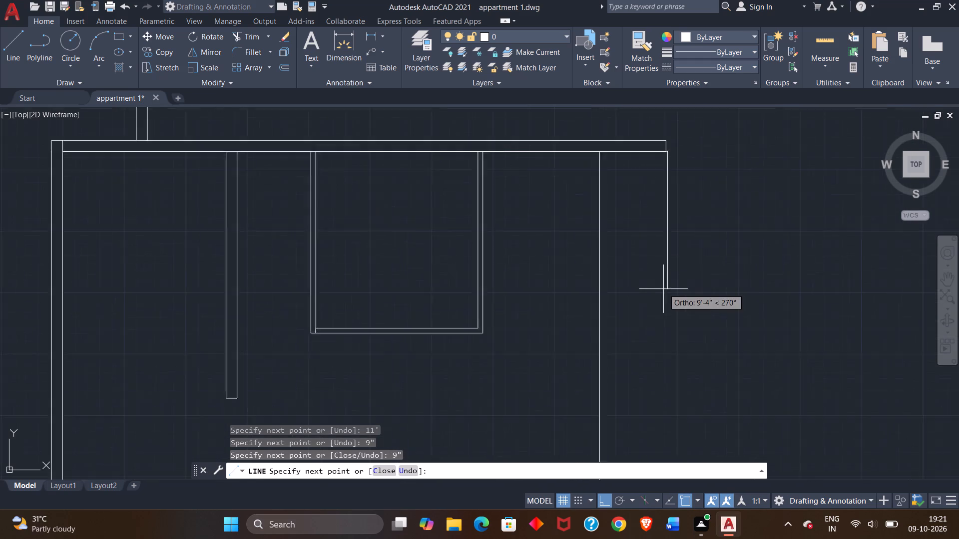
scroll(663, 289, down, 1)
middle_drag(680, 397, 648, 255)
scroll(637, 280, up, 3)
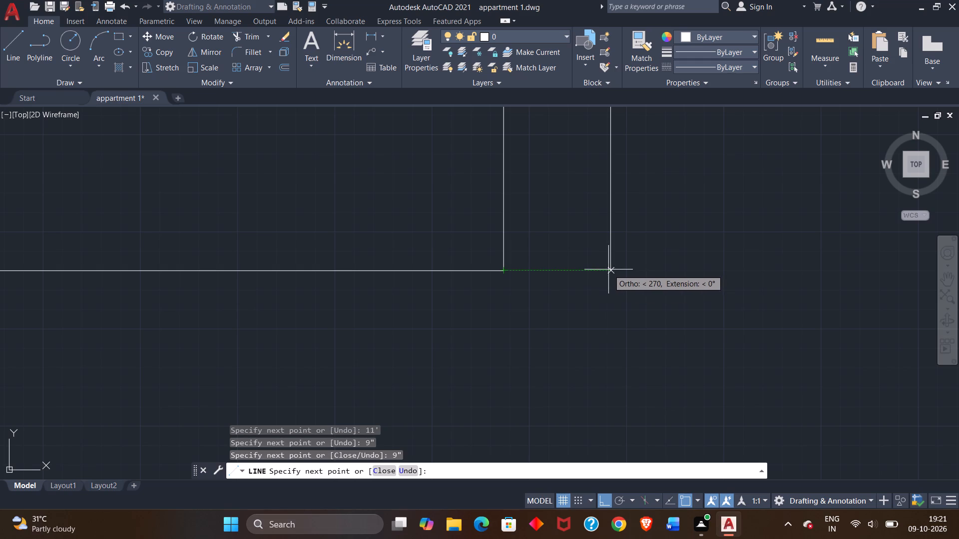
scroll(608, 269, up, 4)
scroll(594, 271, down, 3)
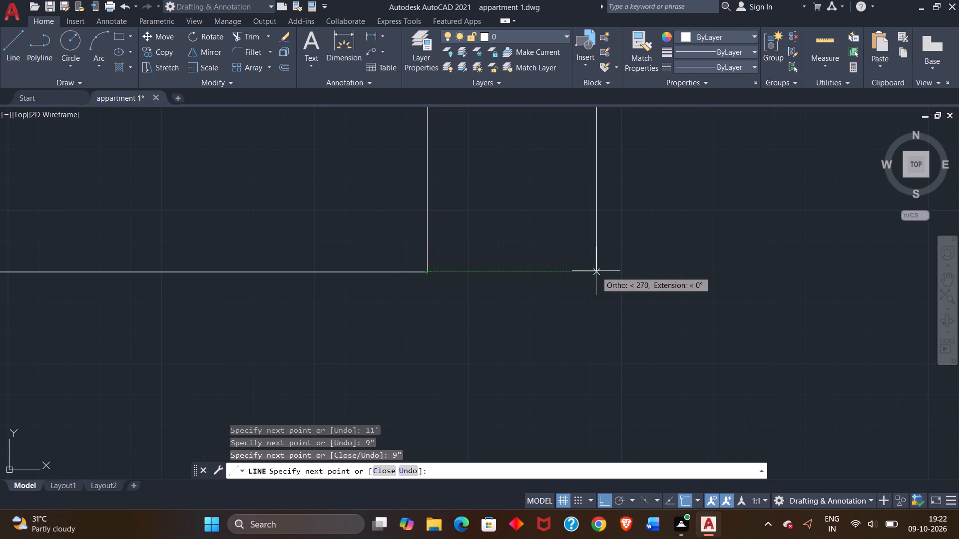
scroll(597, 271, up, 1)
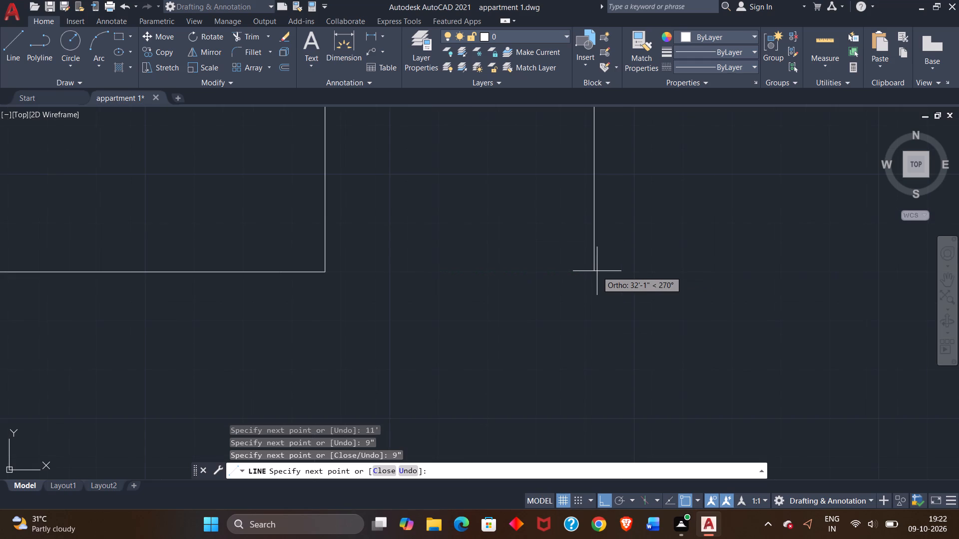
scroll(597, 271, down, 1)
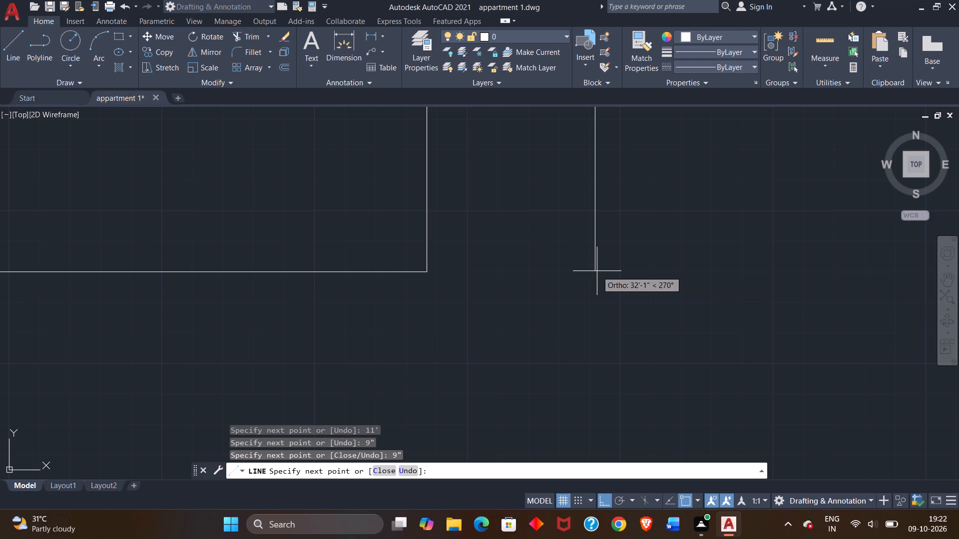
scroll(603, 283, down, 2)
scroll(584, 321, down, 2)
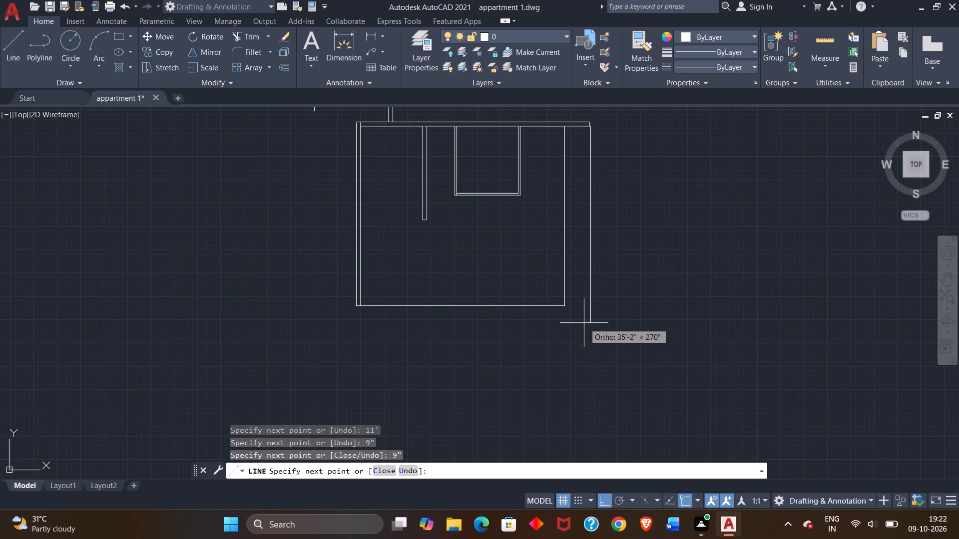
scroll(584, 323, up, 2)
scroll(578, 313, down, 2)
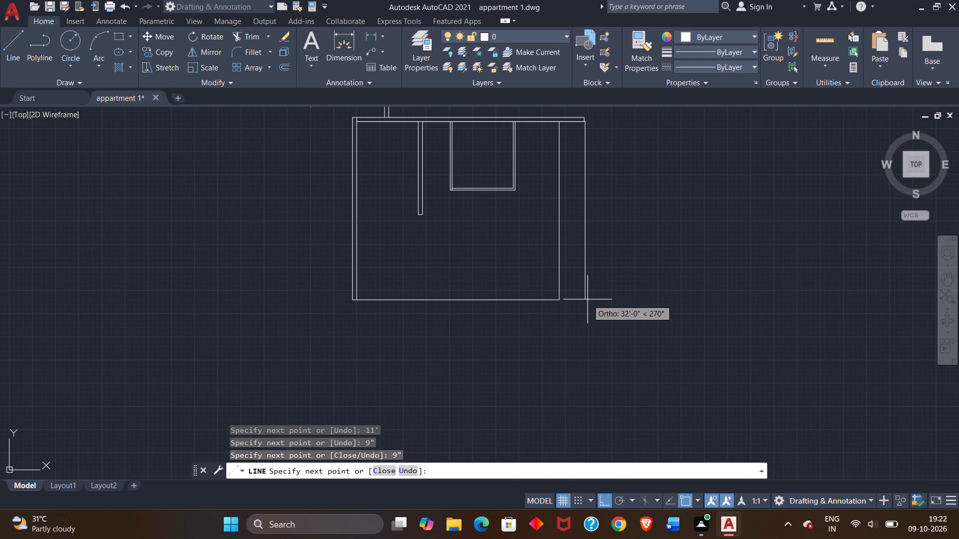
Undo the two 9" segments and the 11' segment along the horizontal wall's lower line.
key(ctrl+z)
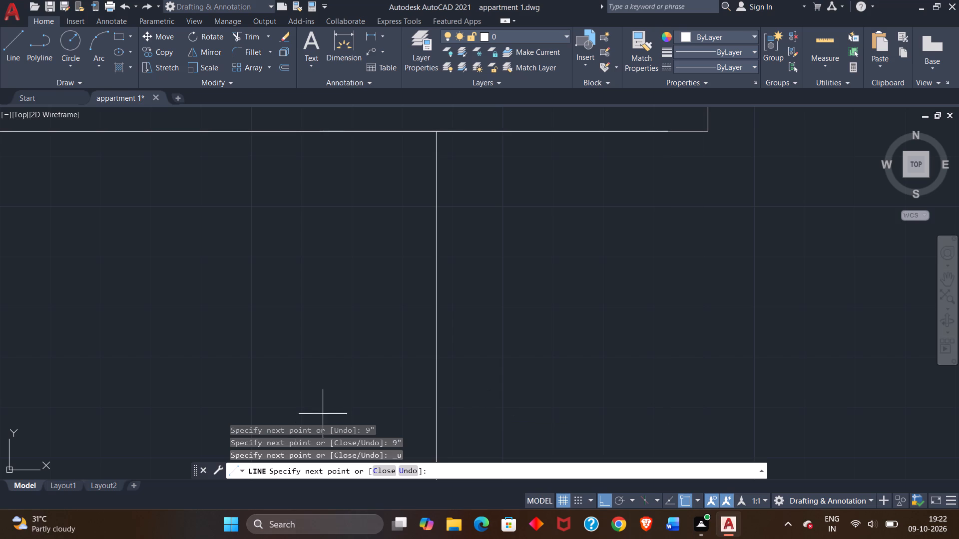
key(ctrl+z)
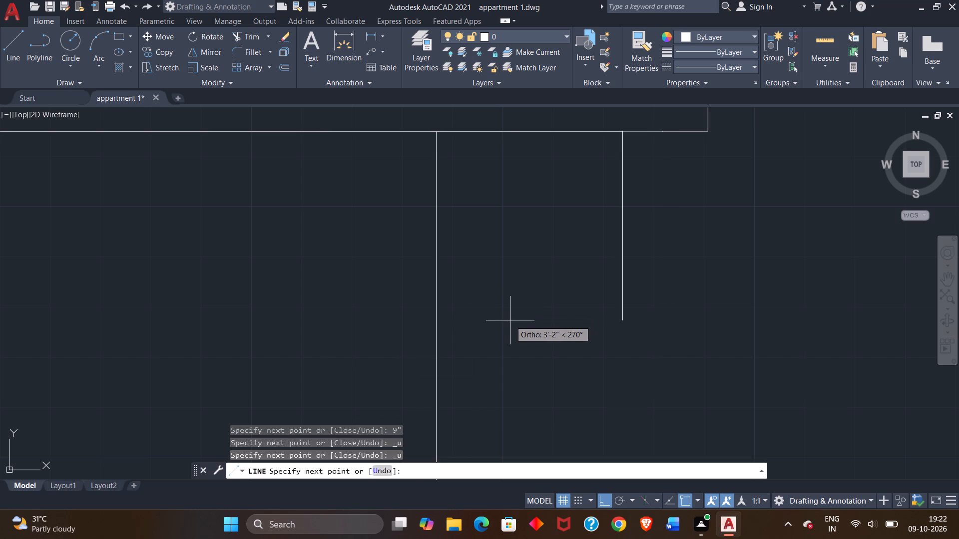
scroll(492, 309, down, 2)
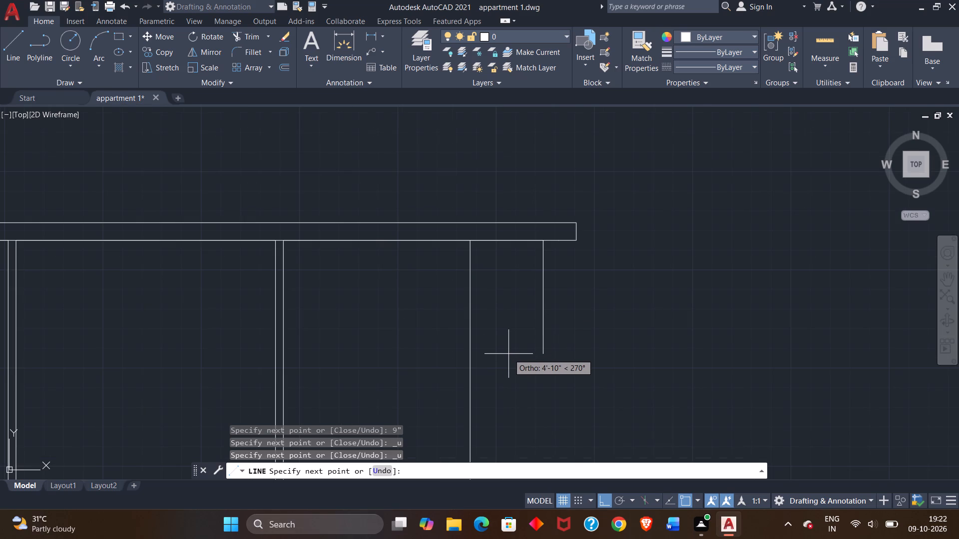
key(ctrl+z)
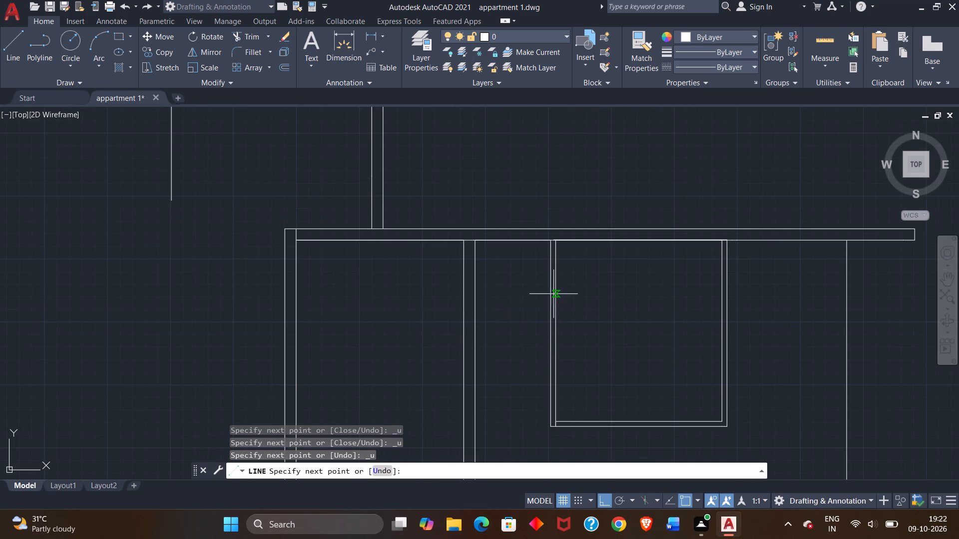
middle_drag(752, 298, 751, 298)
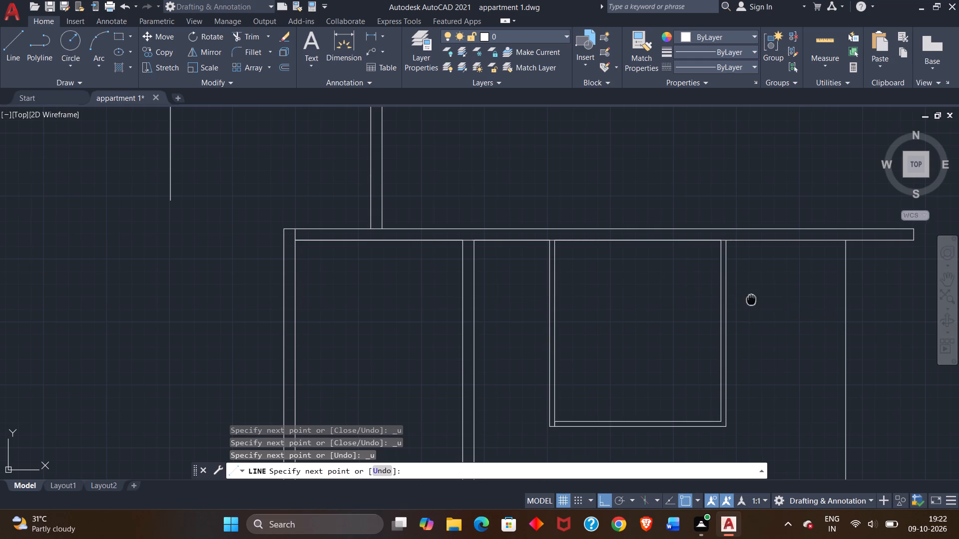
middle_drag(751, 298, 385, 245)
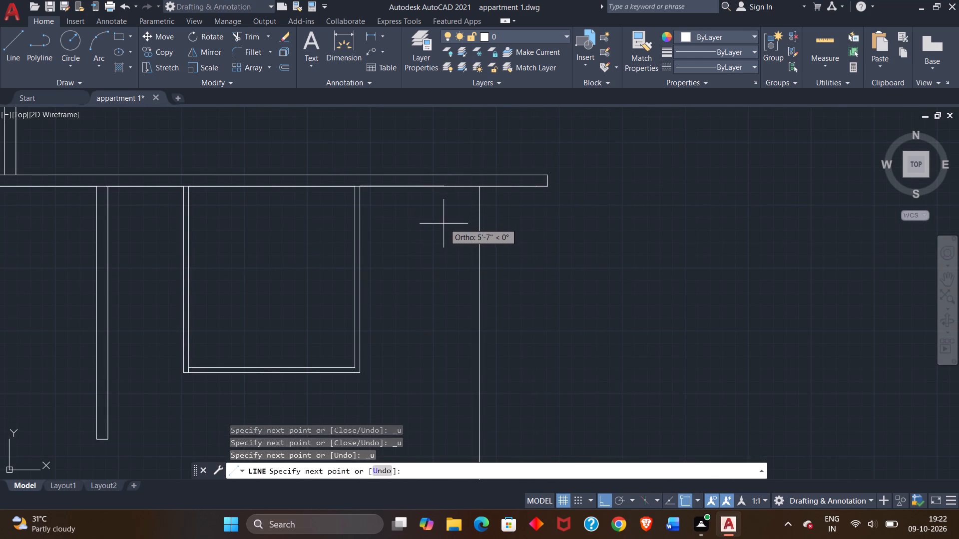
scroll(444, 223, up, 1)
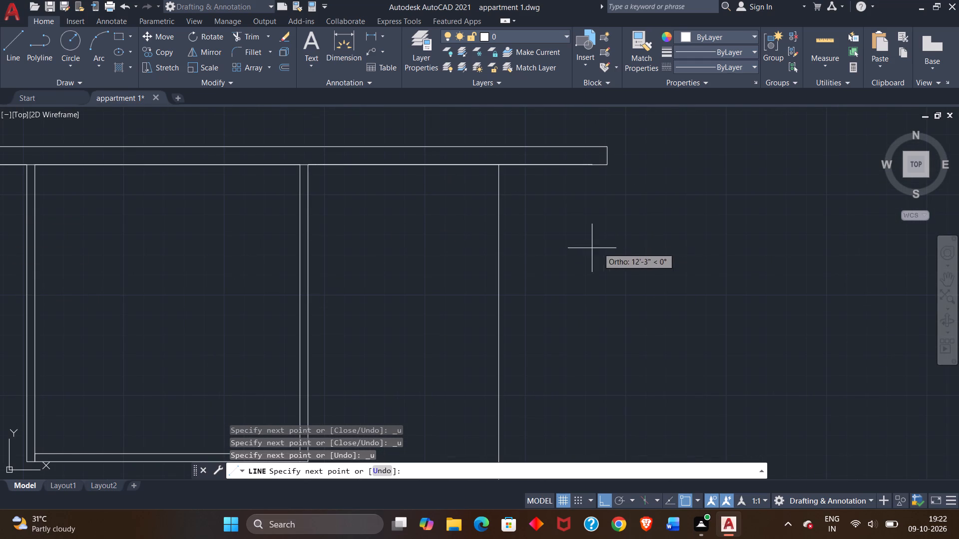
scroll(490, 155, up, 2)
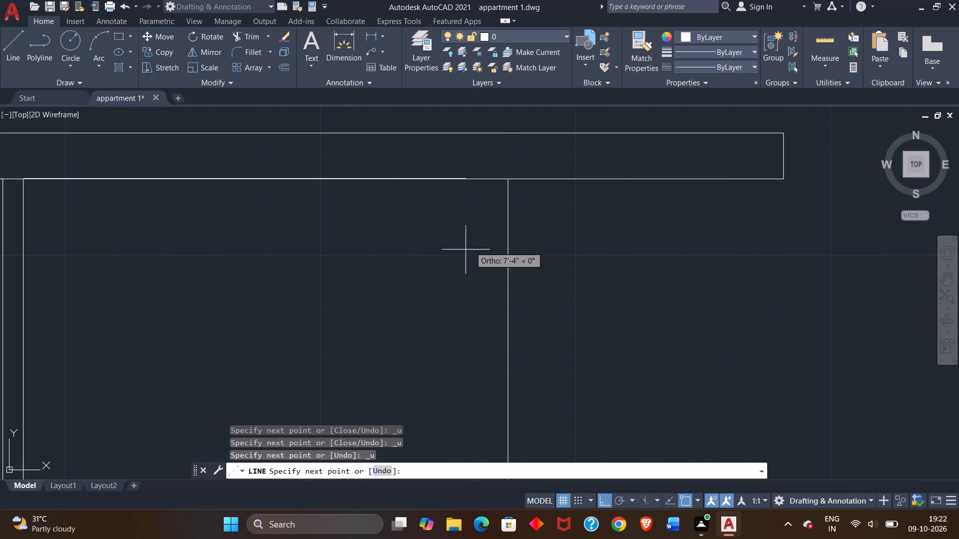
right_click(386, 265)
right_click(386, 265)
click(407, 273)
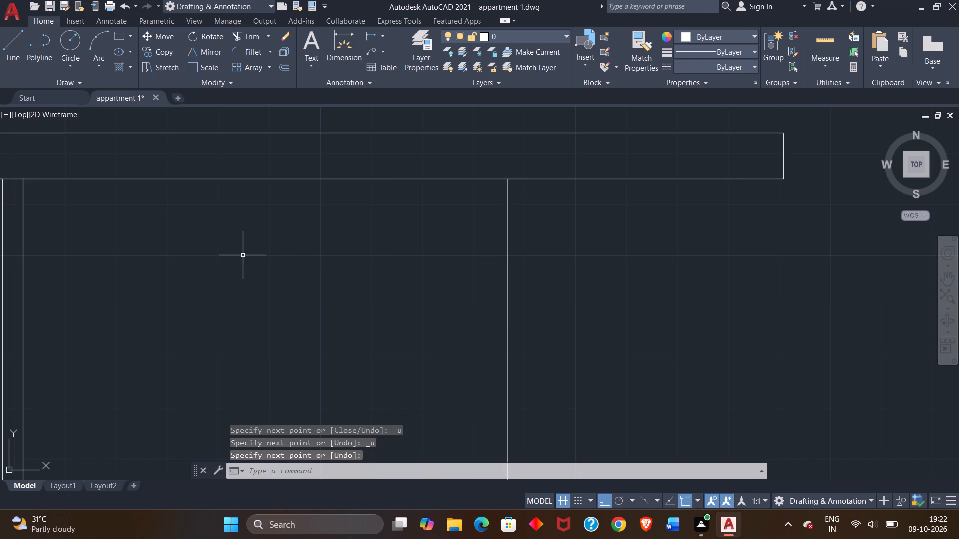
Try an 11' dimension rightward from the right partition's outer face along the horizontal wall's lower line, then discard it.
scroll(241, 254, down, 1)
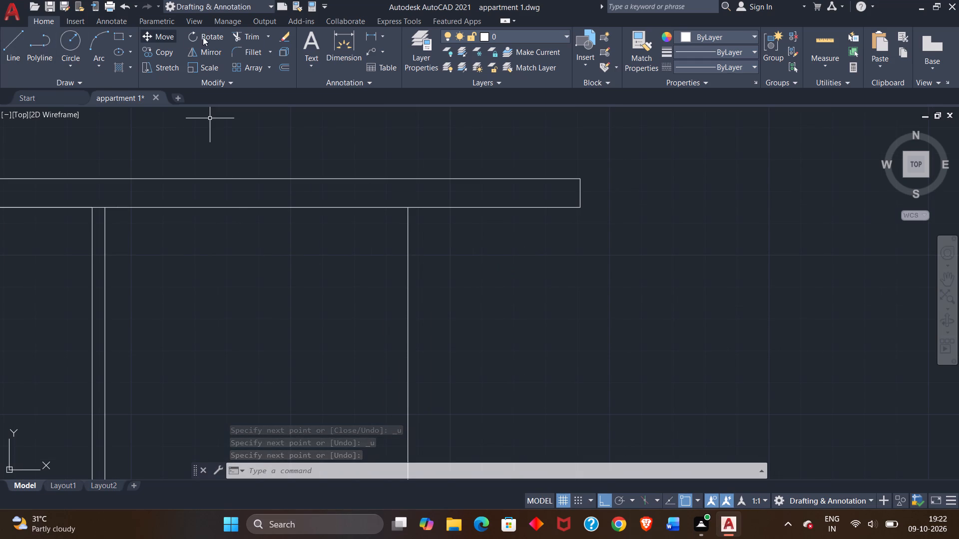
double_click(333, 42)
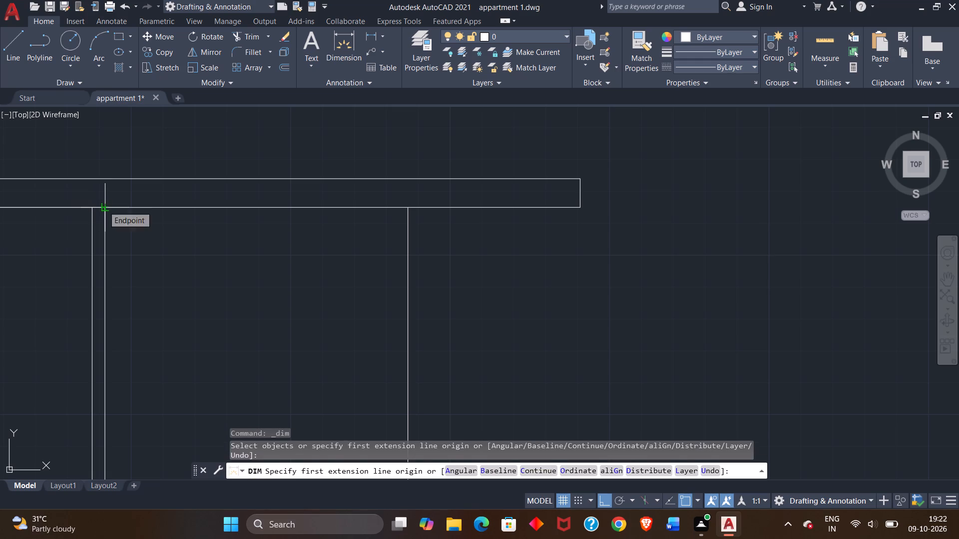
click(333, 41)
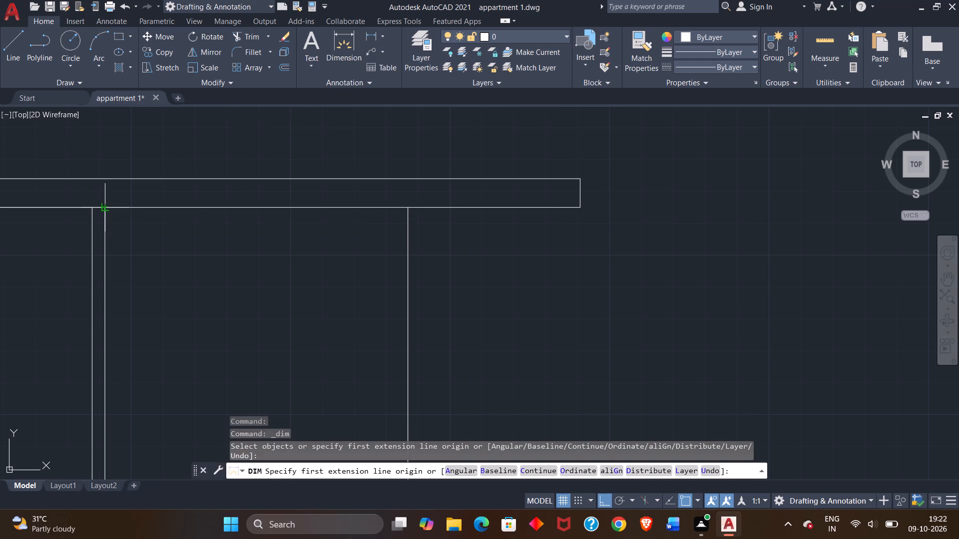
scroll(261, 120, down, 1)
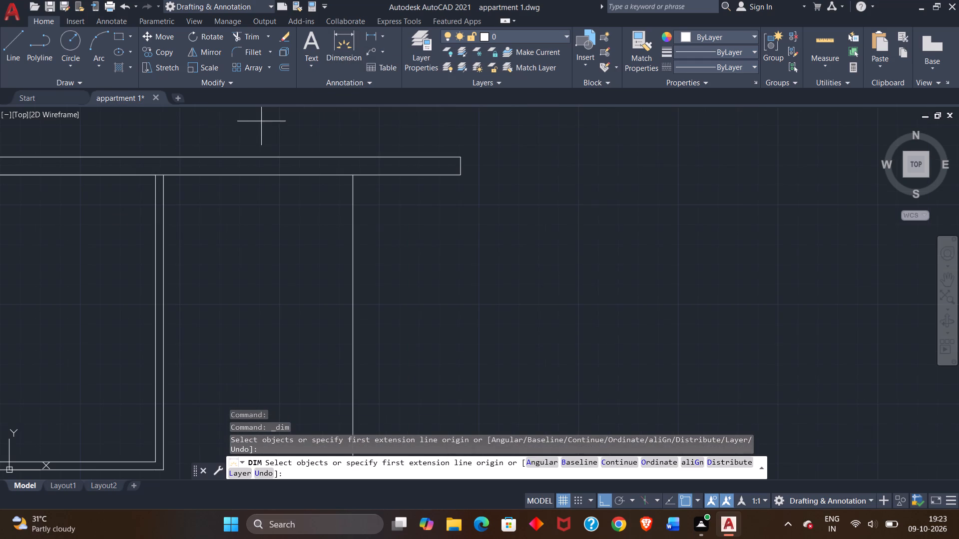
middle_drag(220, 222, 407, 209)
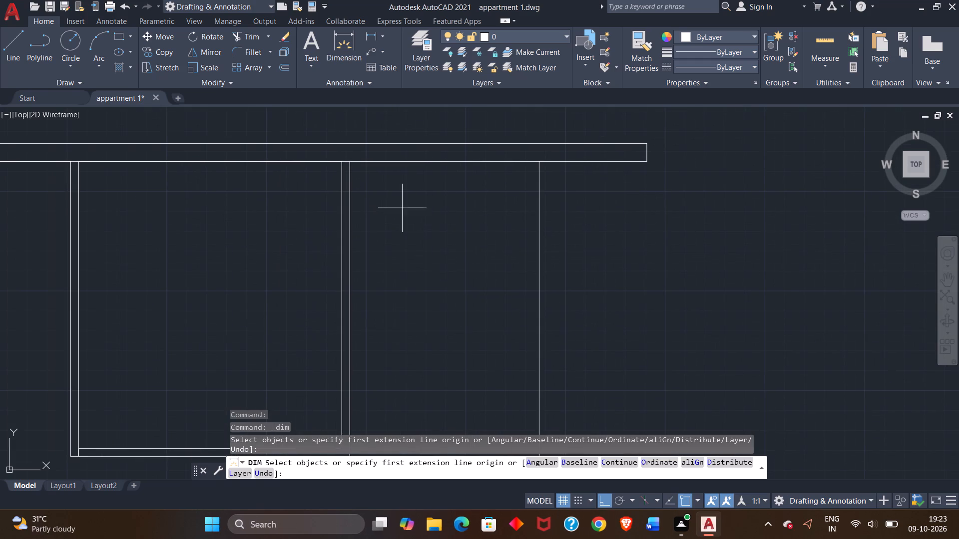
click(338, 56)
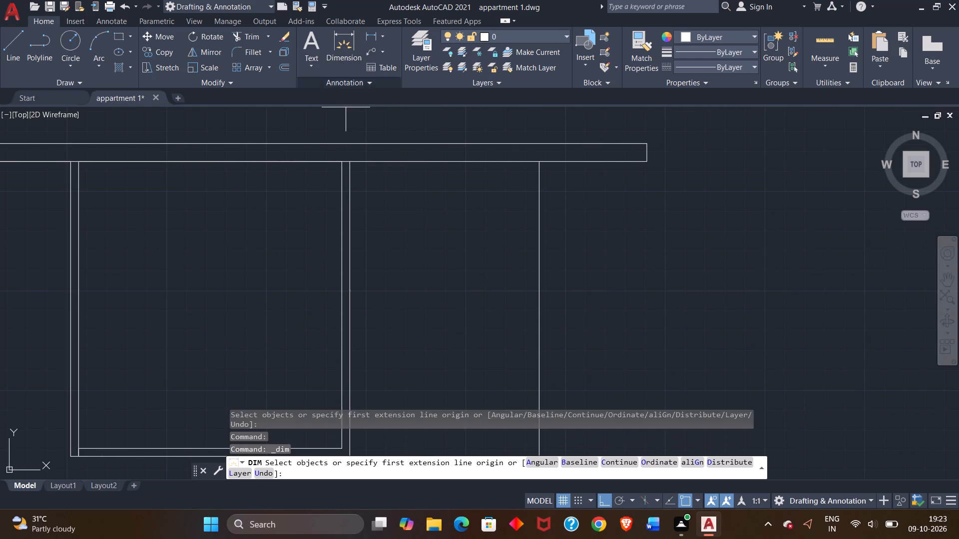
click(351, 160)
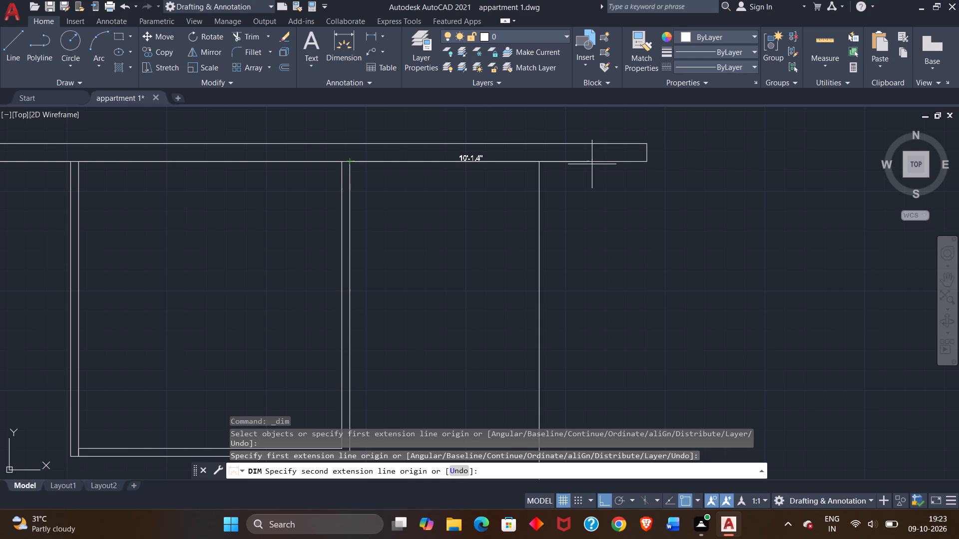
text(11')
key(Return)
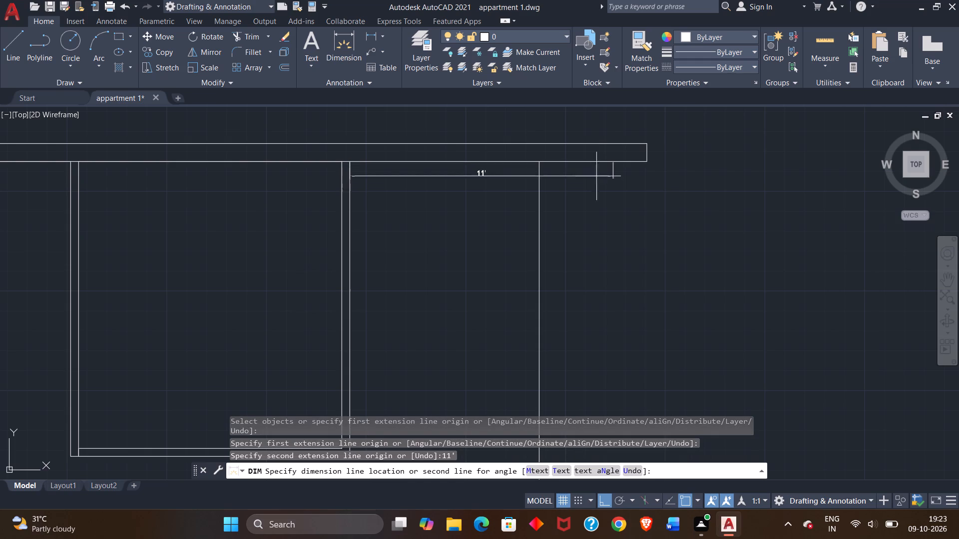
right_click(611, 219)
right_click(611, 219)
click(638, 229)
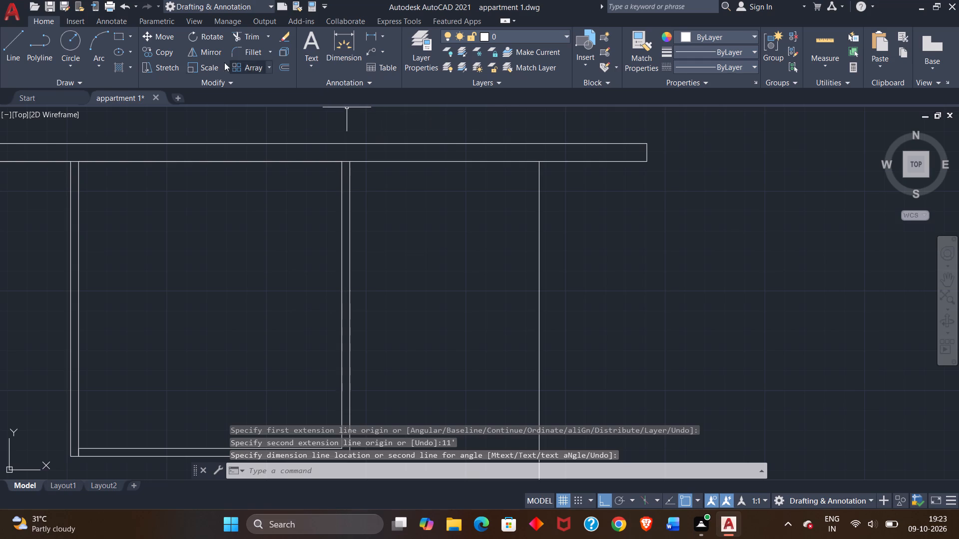
Draw a line 11' rightward along the horizontal wall's lower line from the right partition's outer face.
click(11, 45)
click(353, 159)
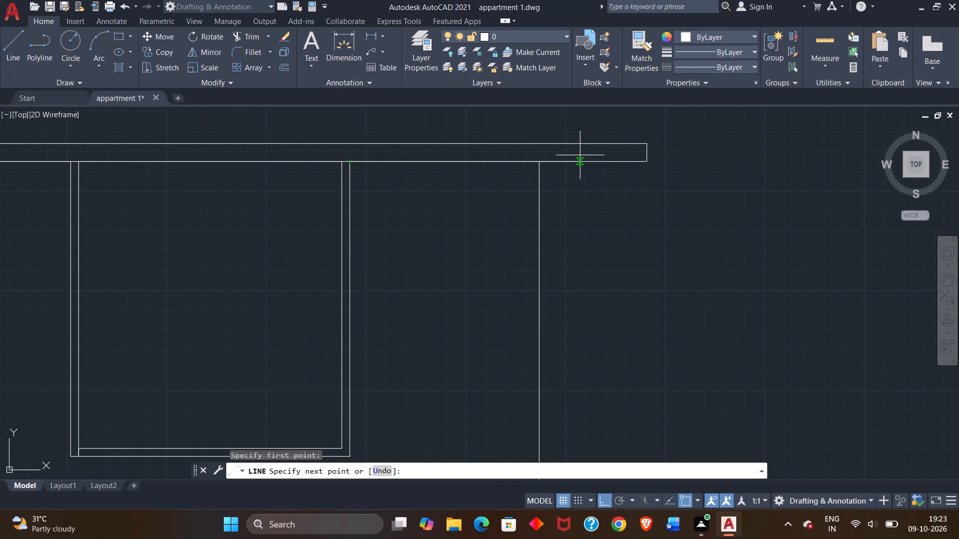
text(11)
key(apostrophe)
key(Return)
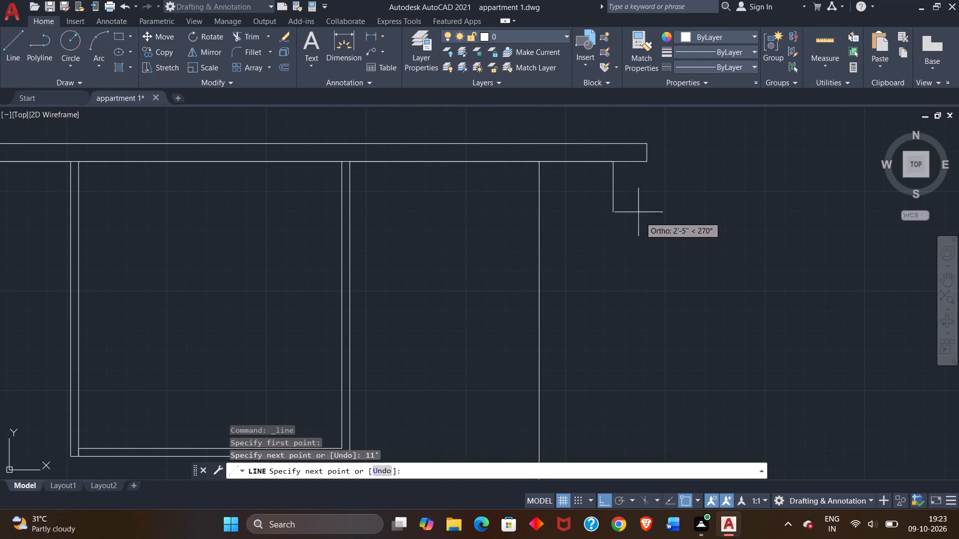
Continue the line 9" rightward along the horizontal wall's lower line from the end of the 11' segment.
scroll(629, 178, up, 1)
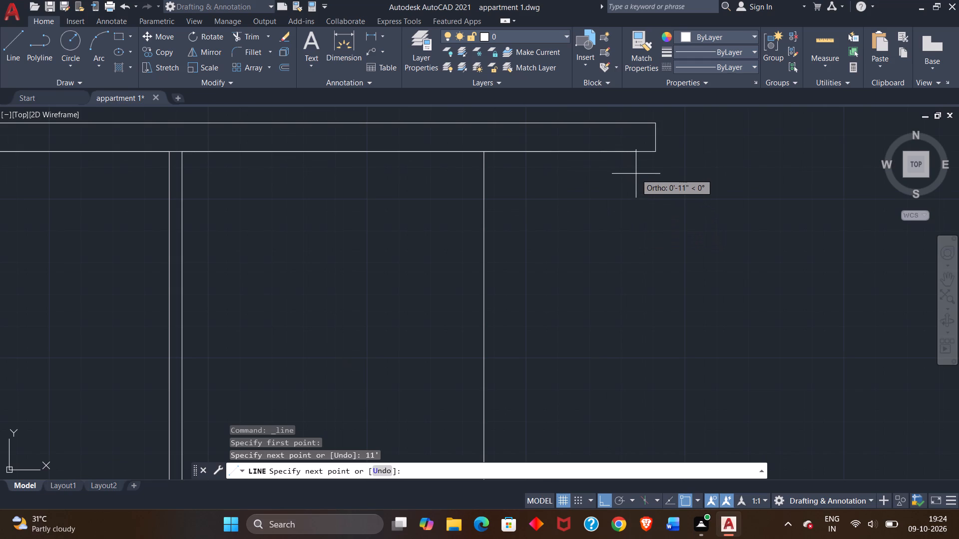
key(9)
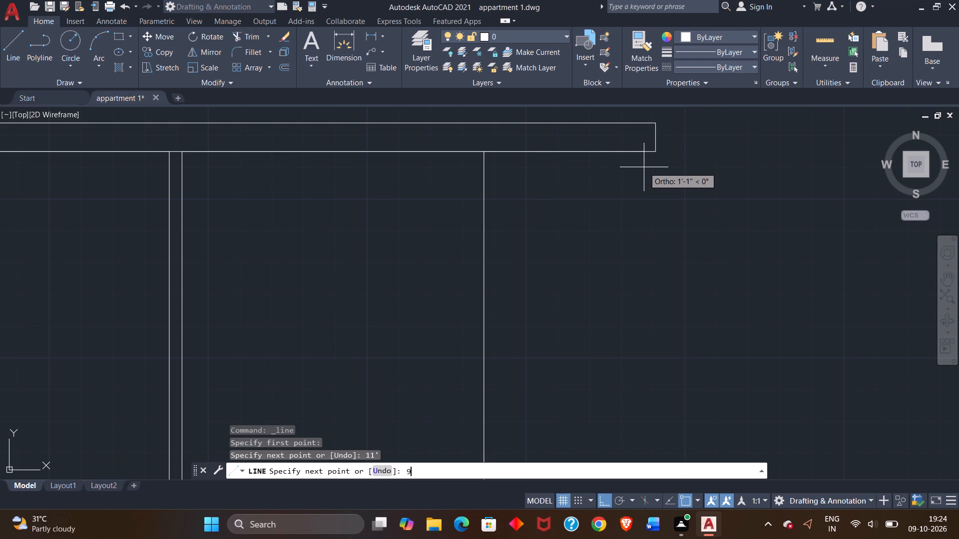
key(shift+quotedbl)
key(Return)
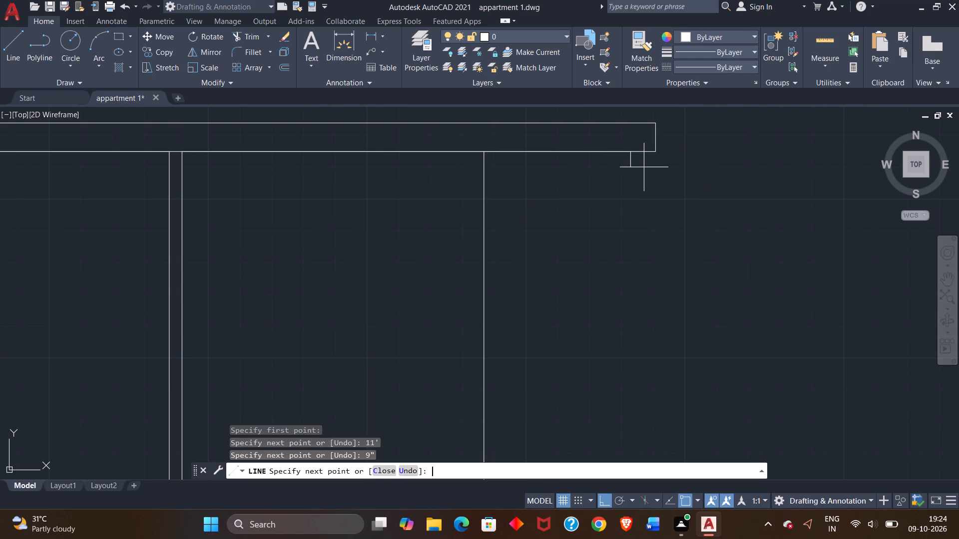
Draw the right wall's outer face down to the house's bottom-line level, and close it leftward to the existing bottom corner.
scroll(652, 312, down, 3)
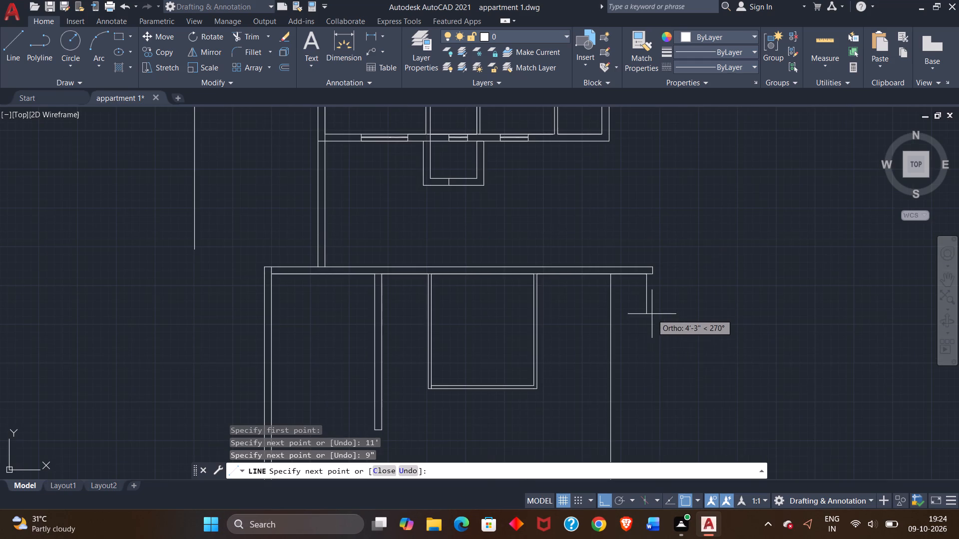
middle_drag(659, 380, 611, 148)
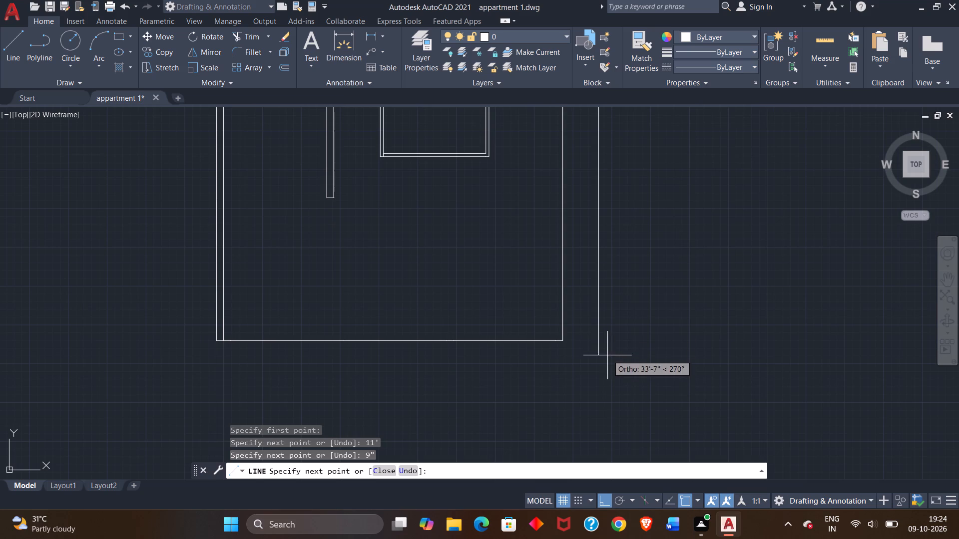
scroll(597, 367, up, 2)
scroll(597, 367, down, 3)
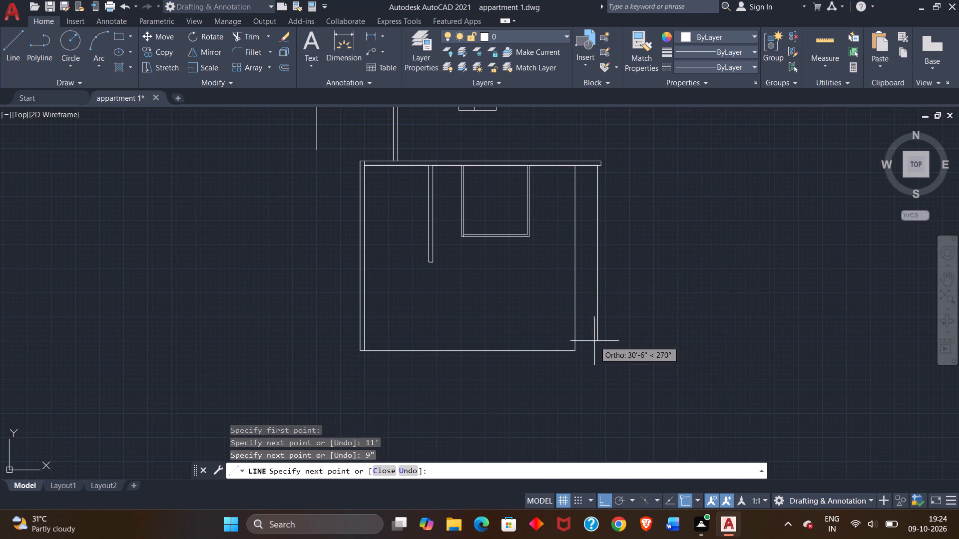
scroll(600, 367, up, 1)
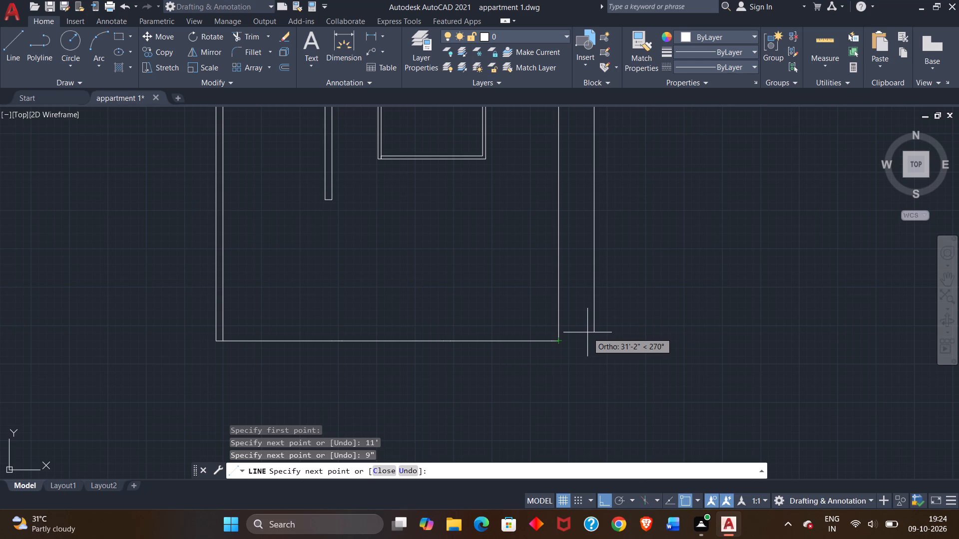
scroll(587, 332, up, 1)
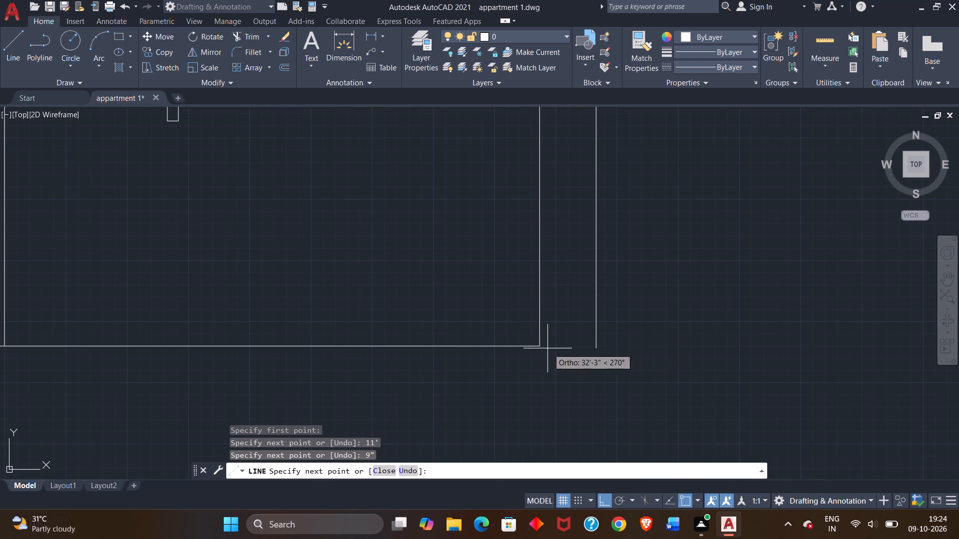
click(596, 346)
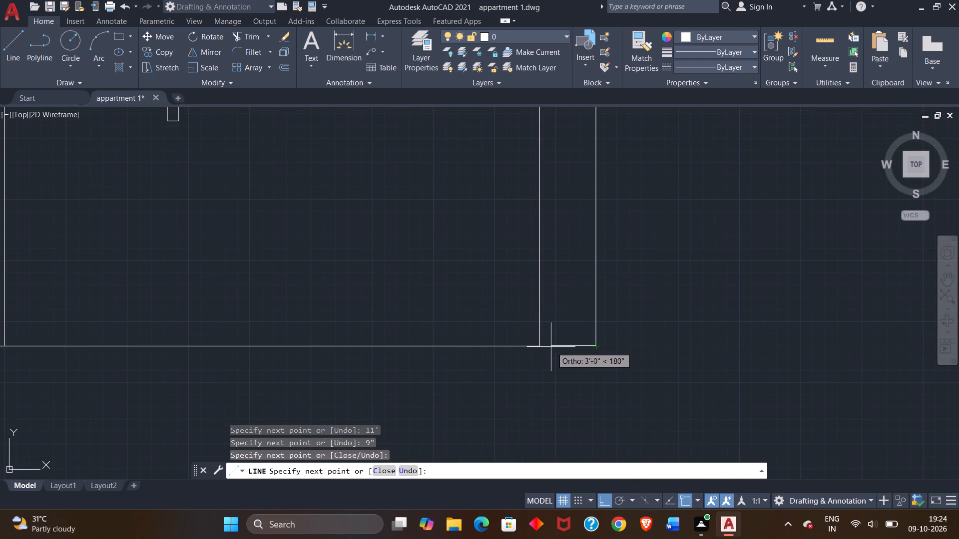
click(538, 347)
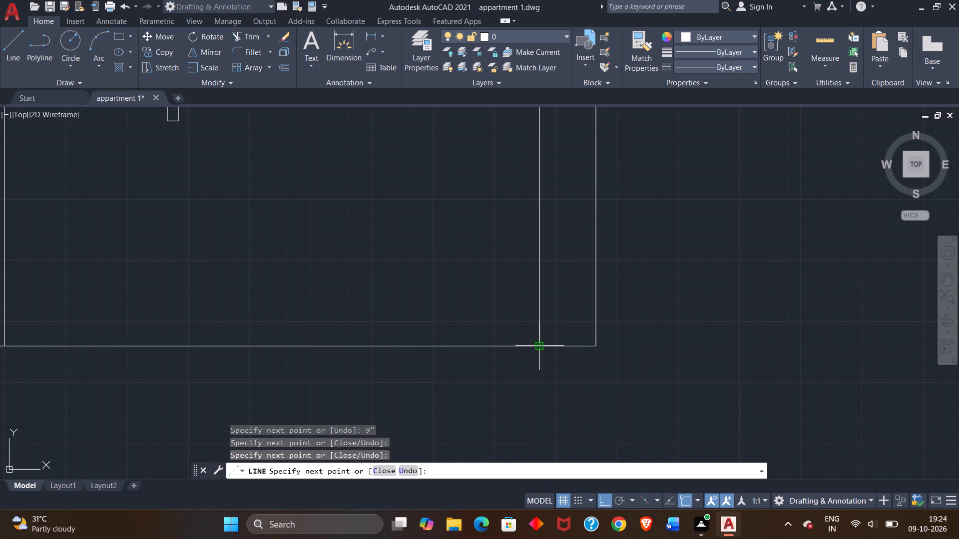
right_click(570, 324)
click(602, 333)
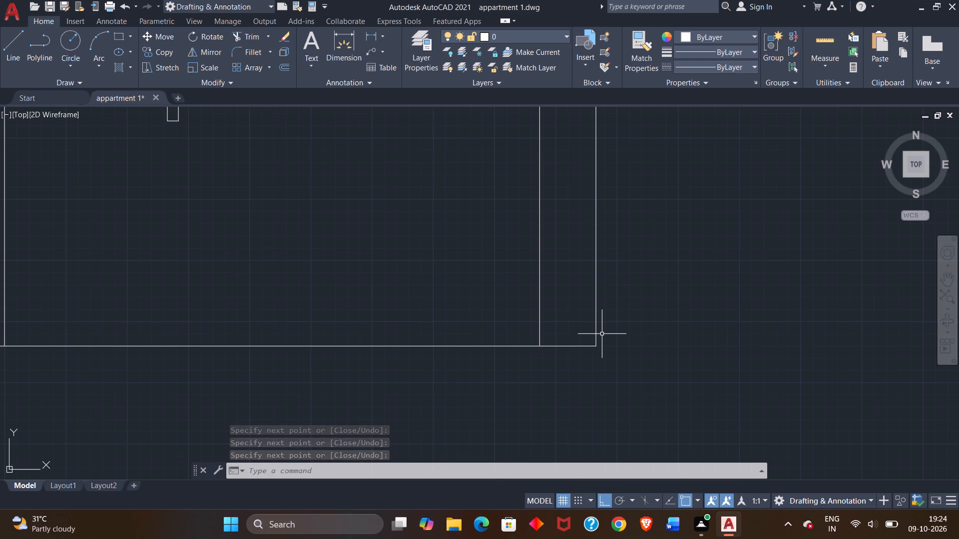
Draw the right wall's inner face 9" inward from the outer face's top, running down to the house's bottom line.
scroll(600, 334, down, 3)
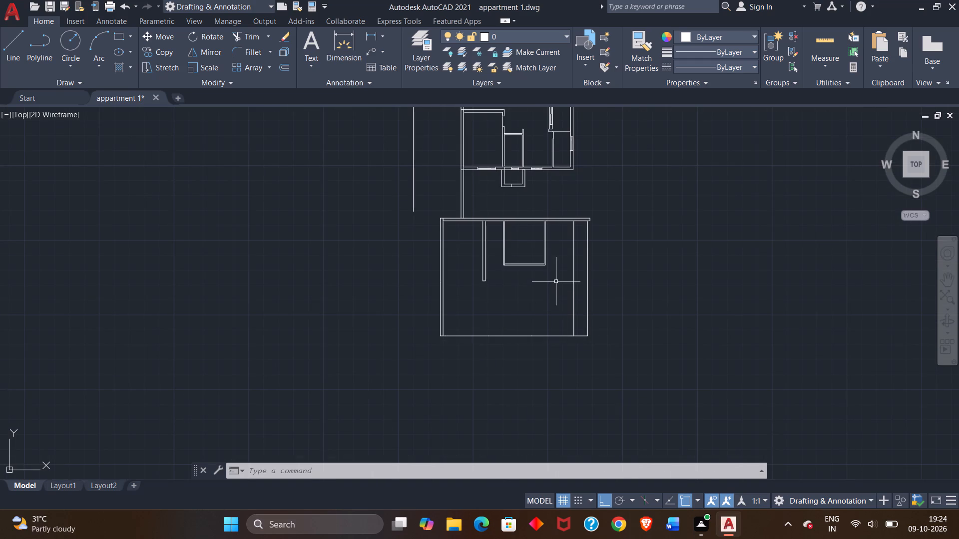
middle_drag(556, 279, 474, 321)
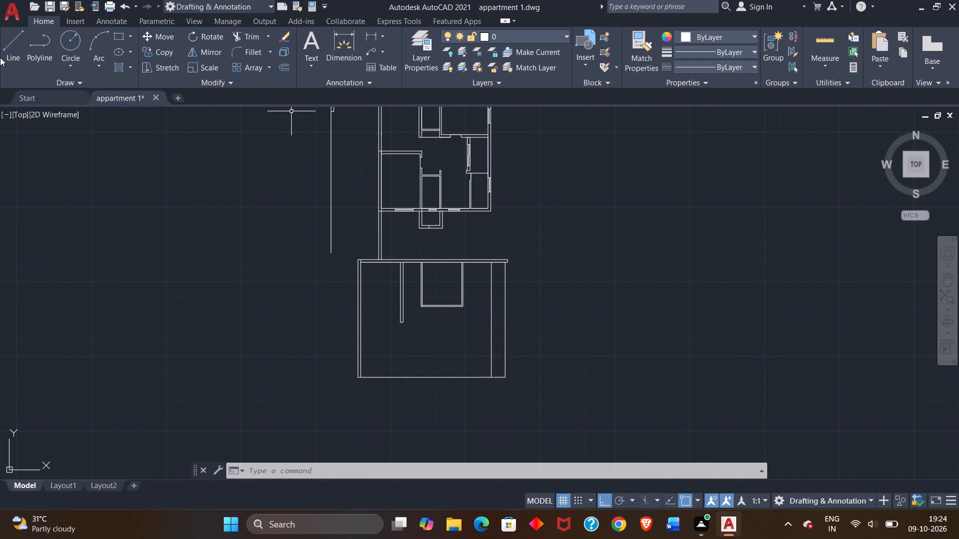
click(13, 47)
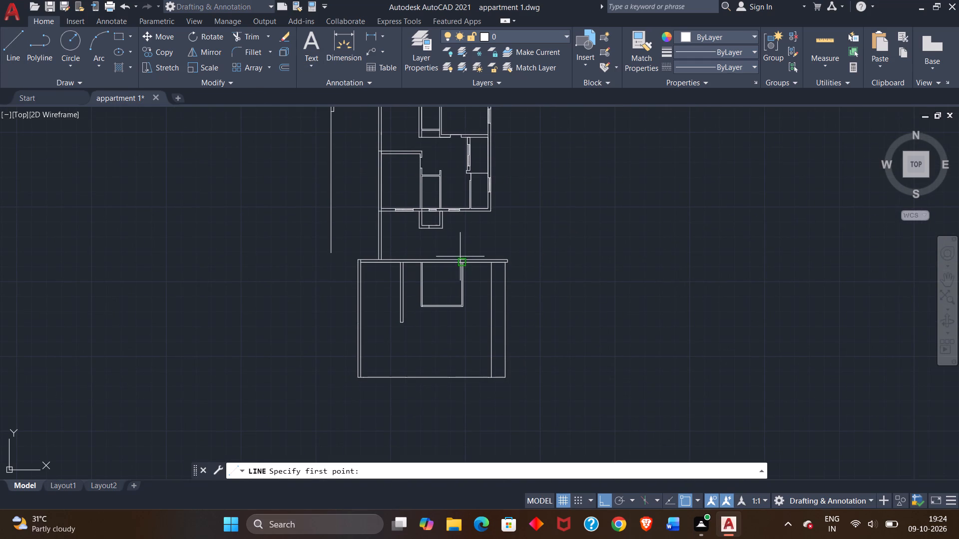
scroll(465, 258, up, 2)
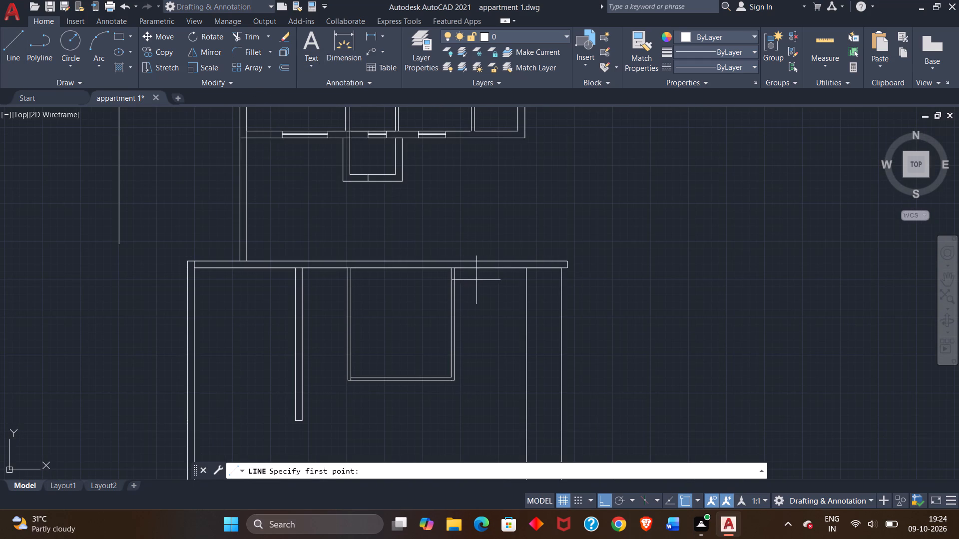
middle_drag(629, 301, 585, 205)
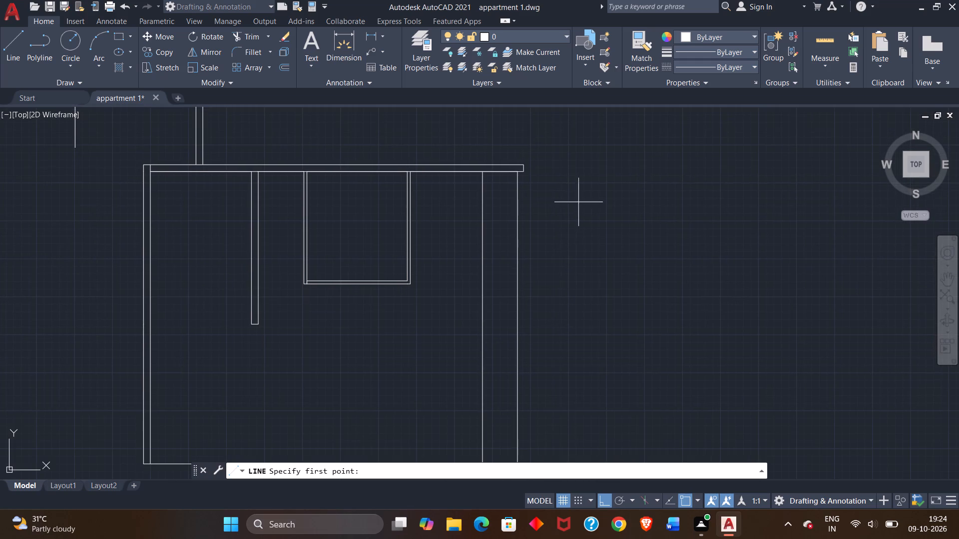
scroll(508, 168, up, 3)
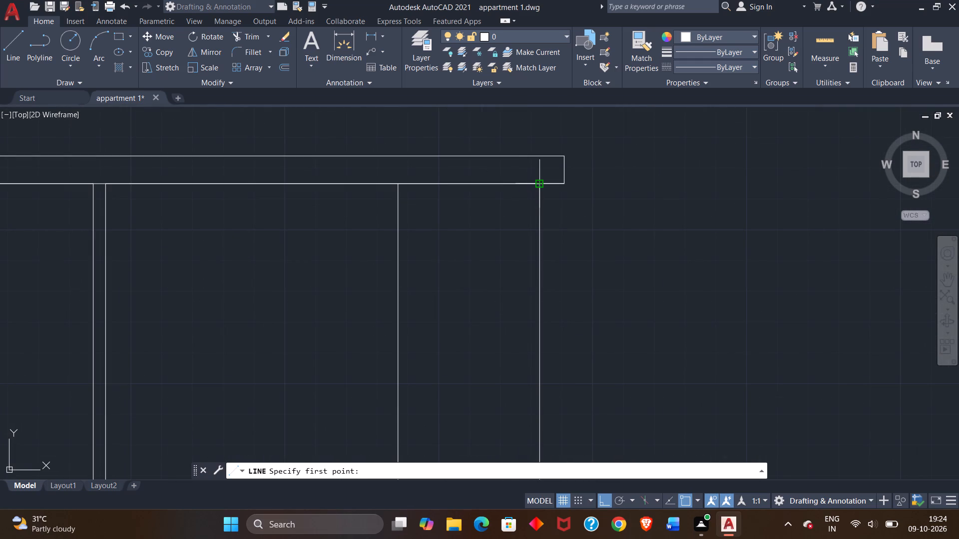
click(541, 186)
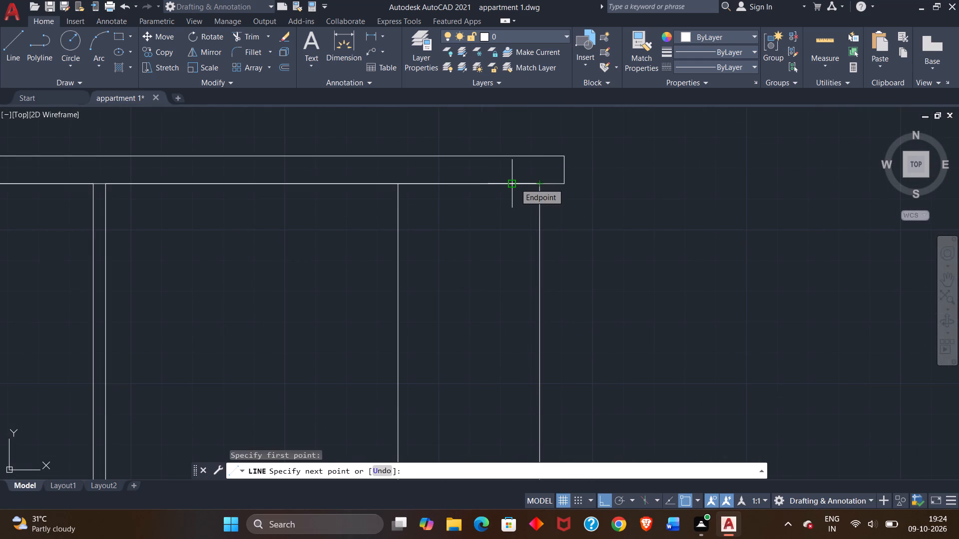
key(9)
key(shift+quotedbl)
key(Return)
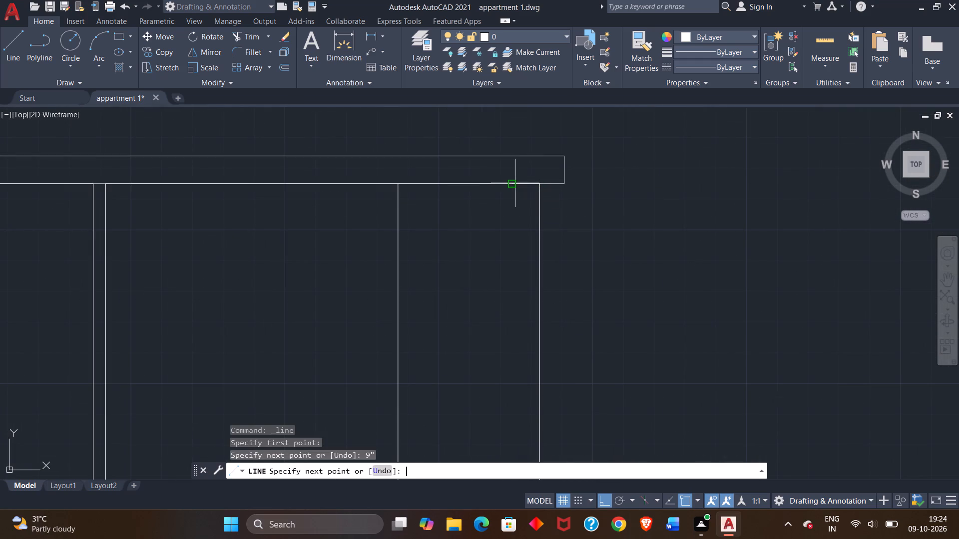
scroll(515, 344, down, 3)
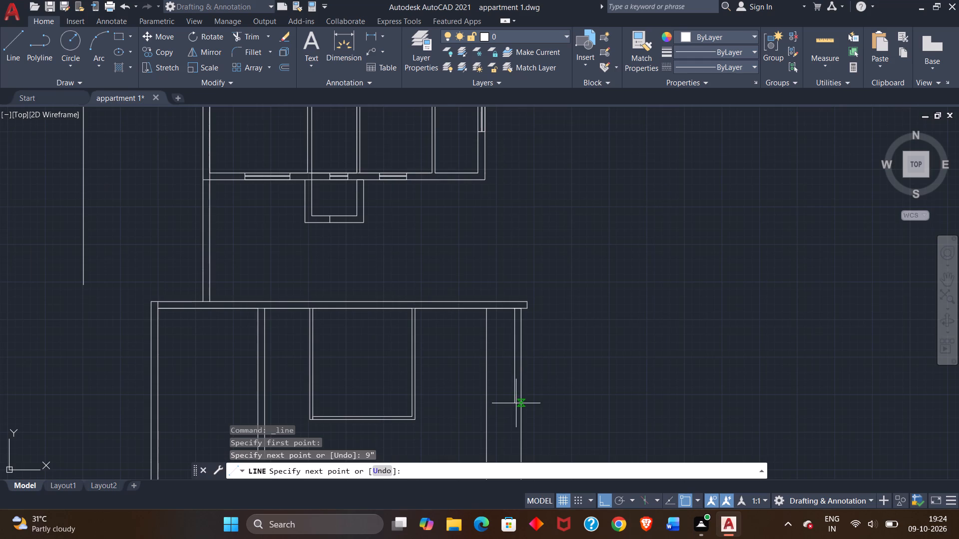
middle_drag(514, 405, 469, 187)
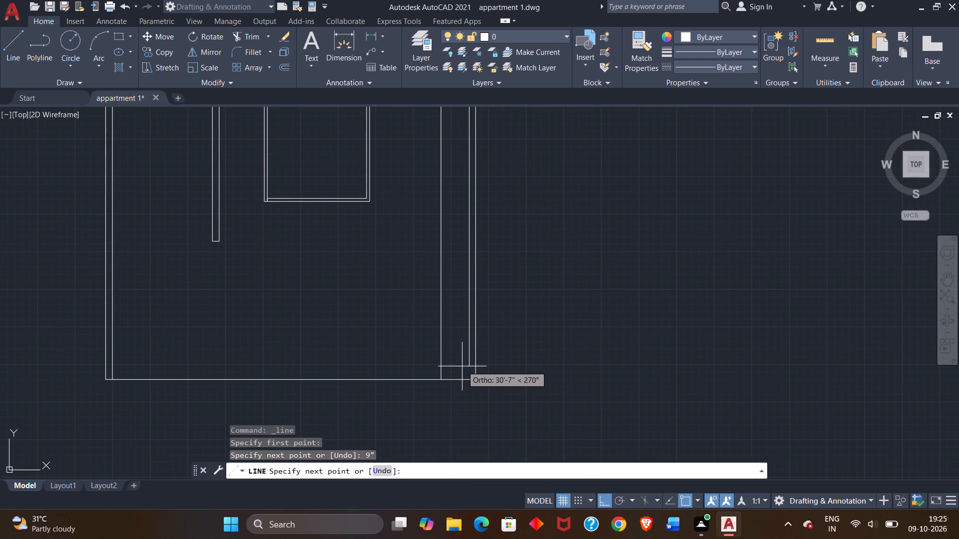
scroll(462, 367, up, 2)
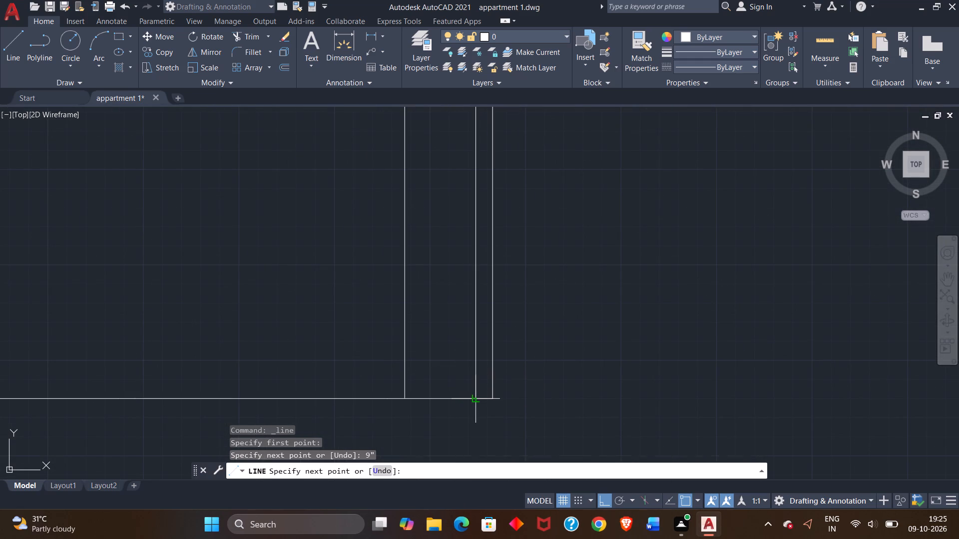
click(475, 401)
right_click(471, 401)
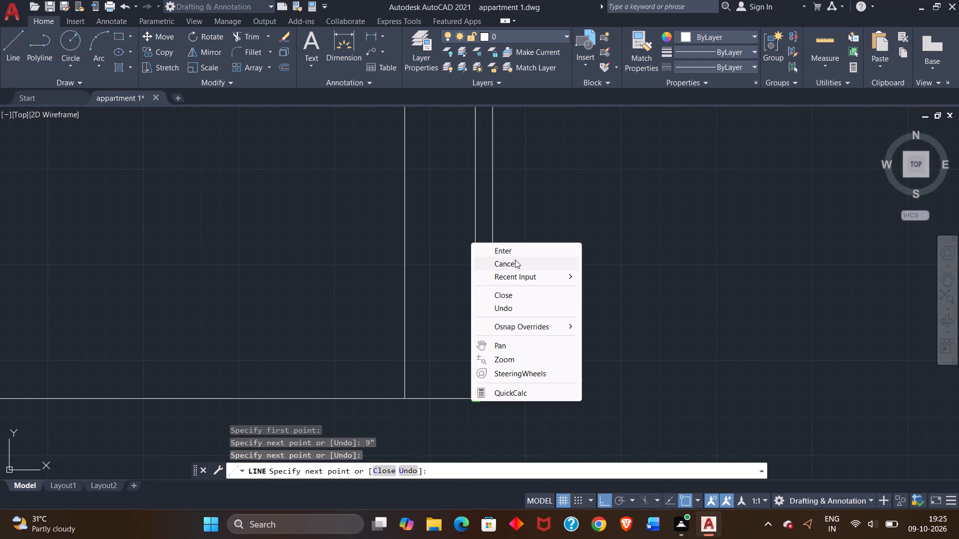
click(514, 254)
Trim away the old vertical line just inside the new 9" right wall.
scroll(421, 302, down, 2)
middle_drag(385, 222, 442, 373)
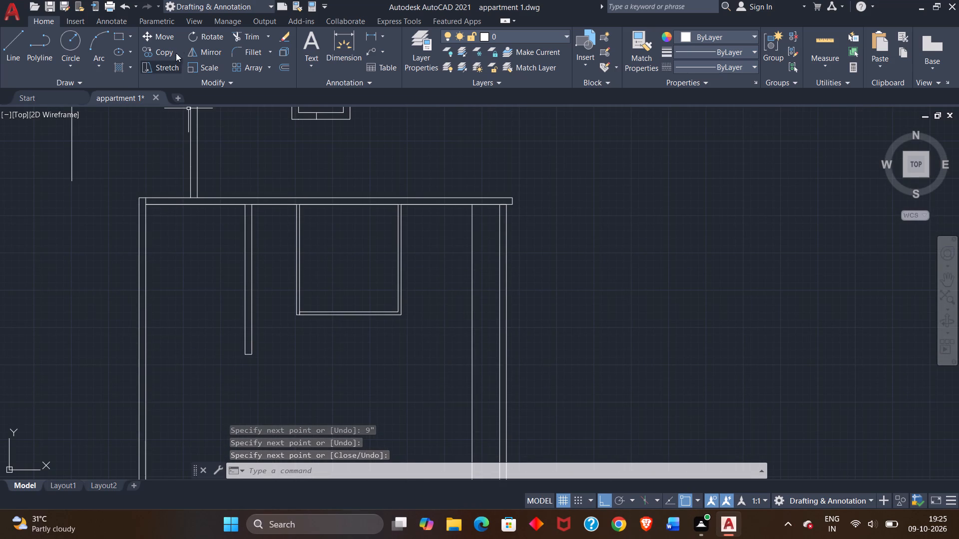
click(252, 38)
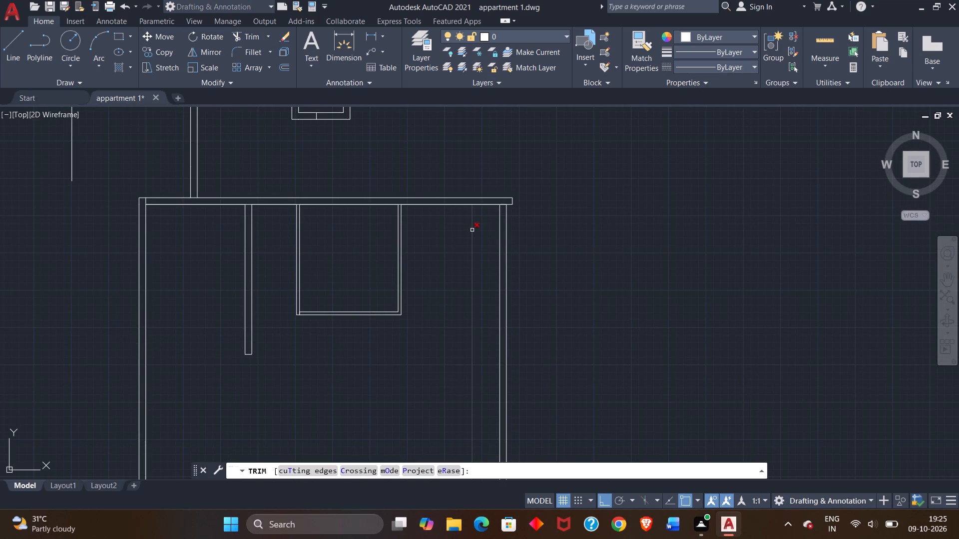
click(472, 230)
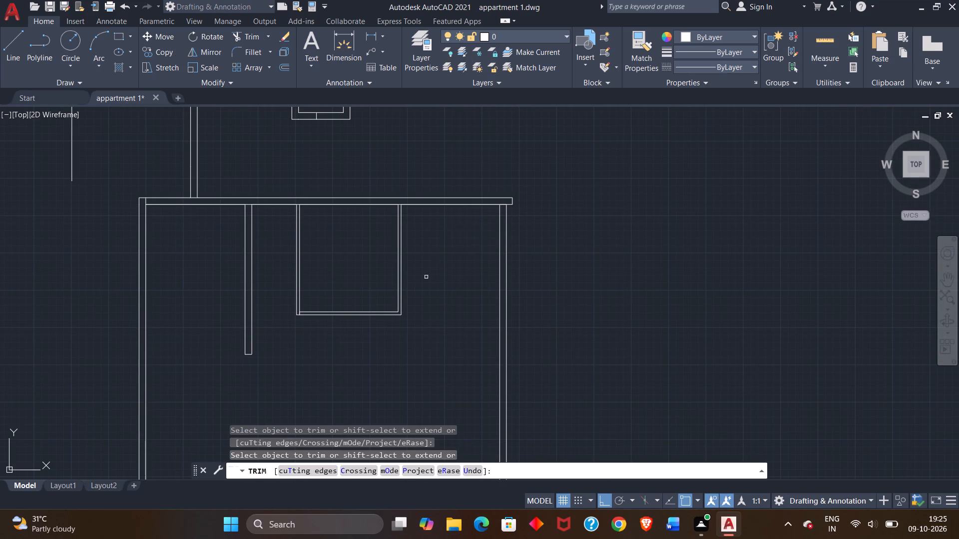
Draw a line 12' down the right wall's inner face from the horizontal wall's lower line.
middle_drag(431, 318, 434, 243)
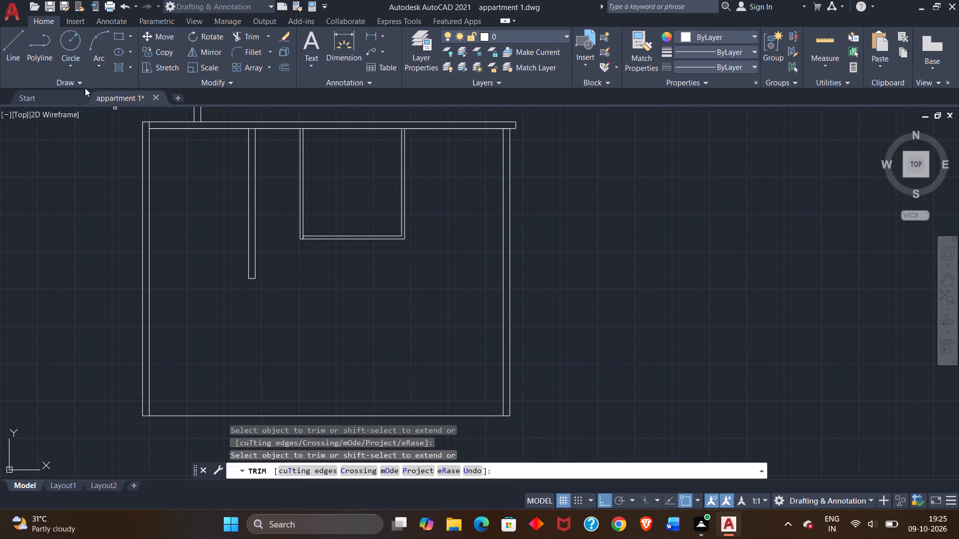
click(14, 56)
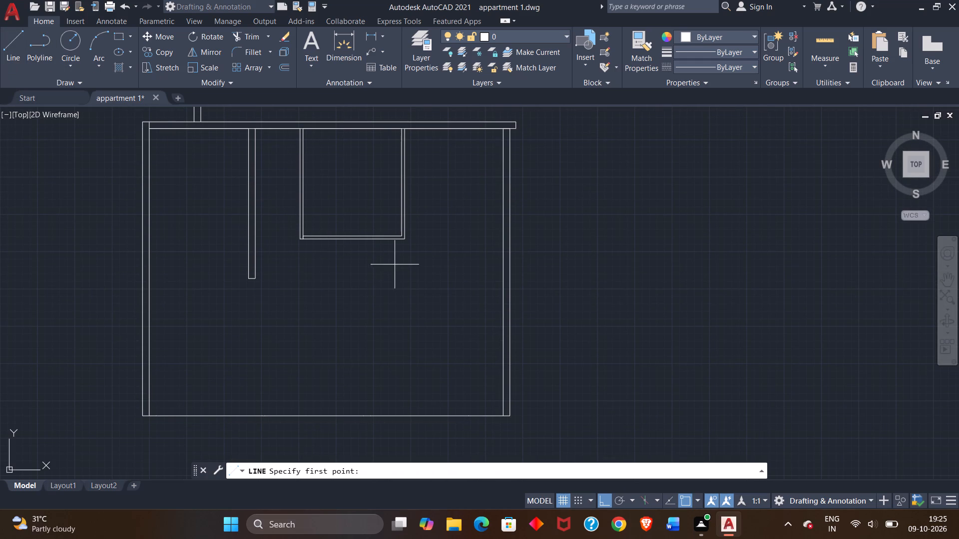
middle_drag(399, 281, 371, 248)
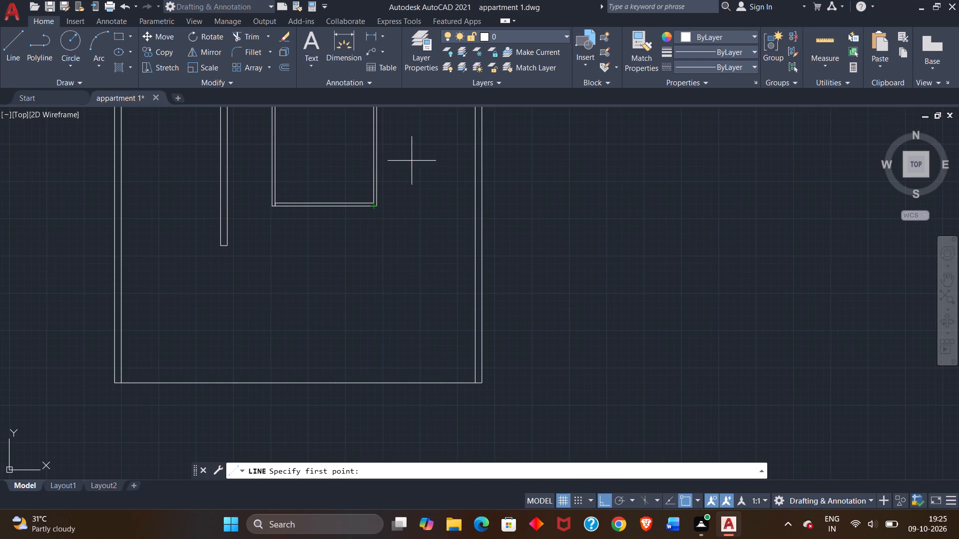
middle_drag(415, 164, 402, 204)
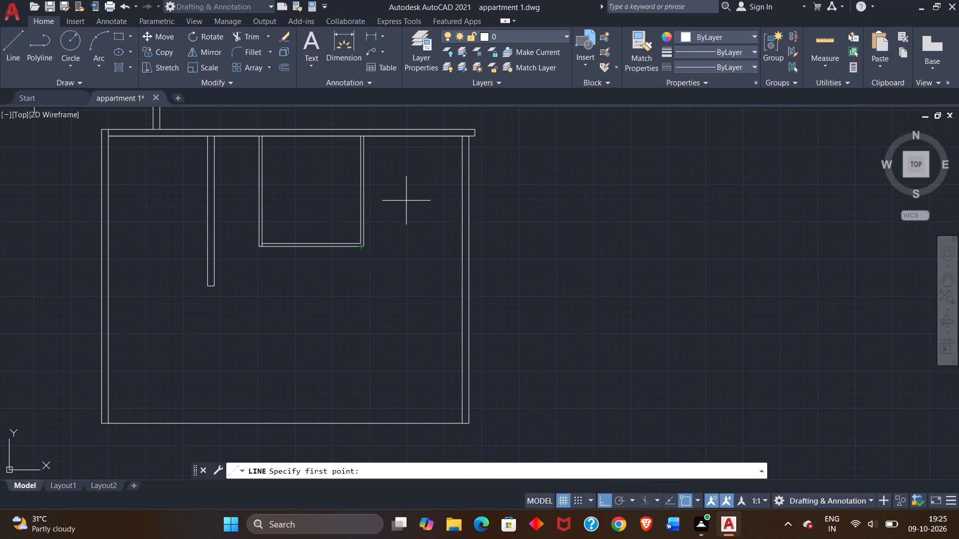
click(459, 139)
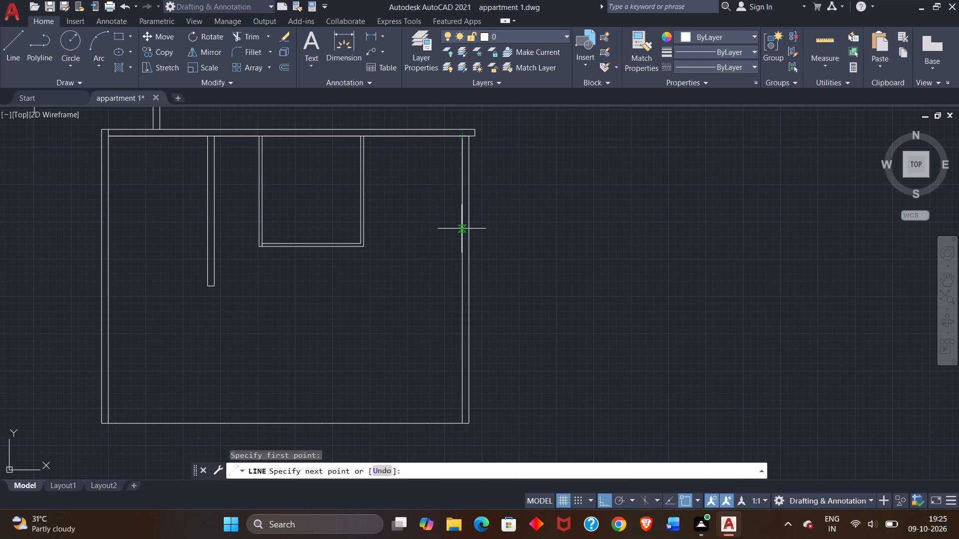
text(12')
key(Return)
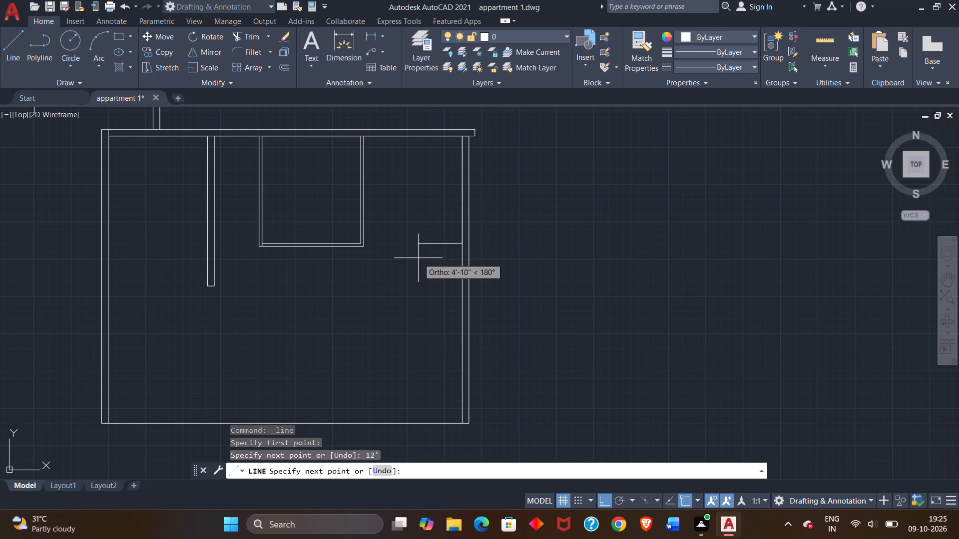
Continue the line left to the middle room's inner bottom corner, down to its outer bottom line, and back to the right wall's inner face.
scroll(371, 241, up, 3)
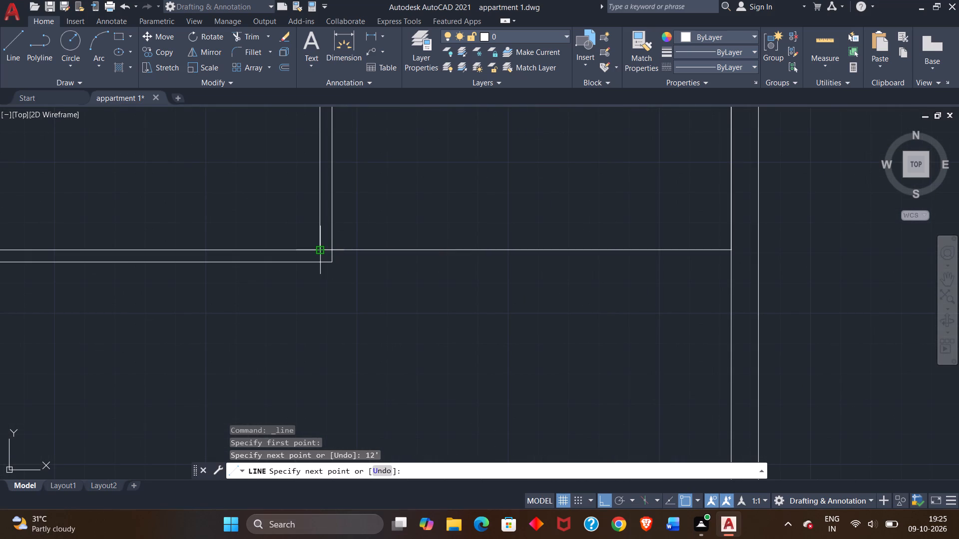
scroll(323, 250, up, 2)
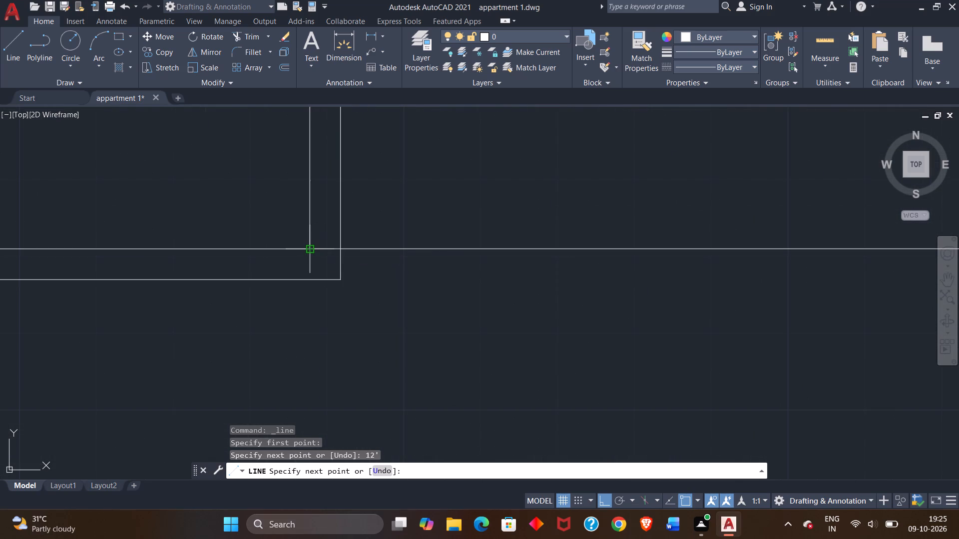
click(311, 247)
click(312, 279)
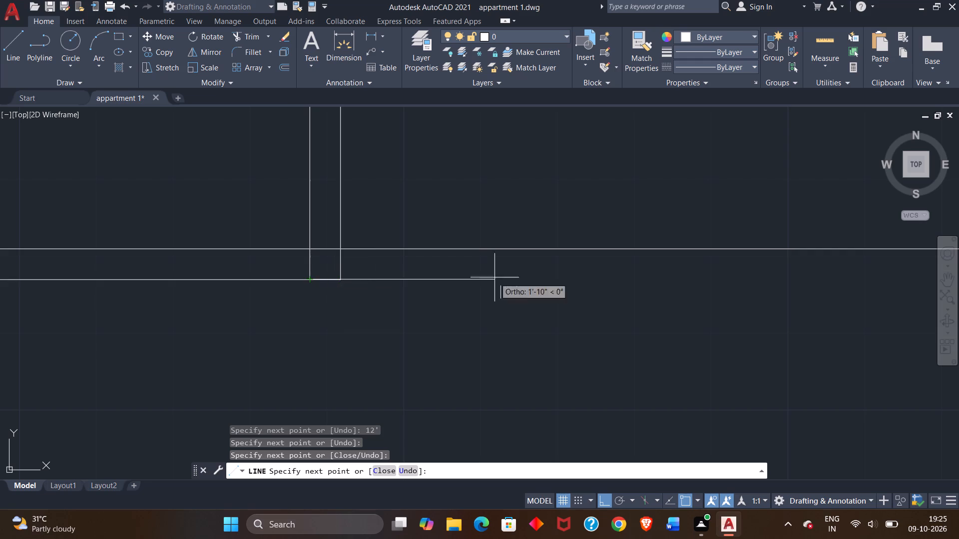
scroll(587, 277, down, 4)
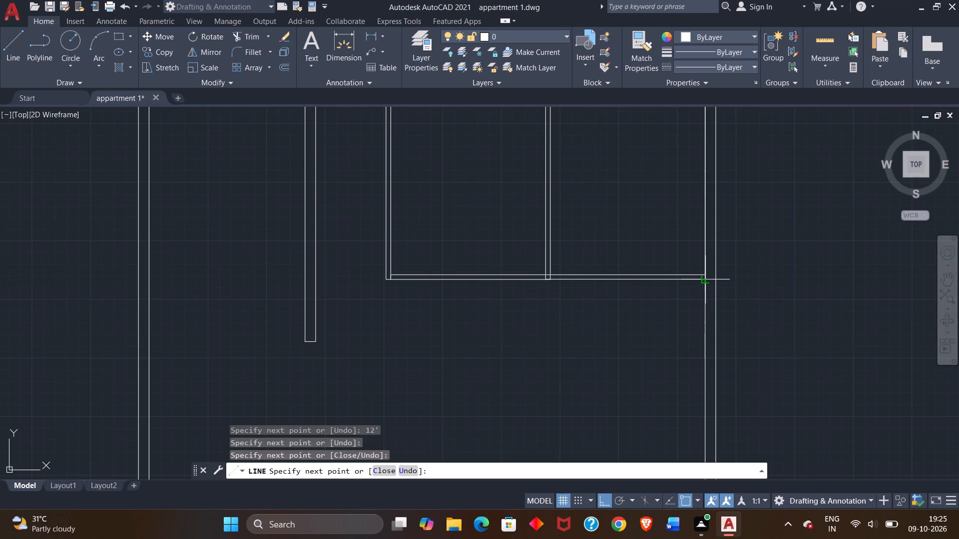
scroll(705, 282, up, 4)
click(689, 259)
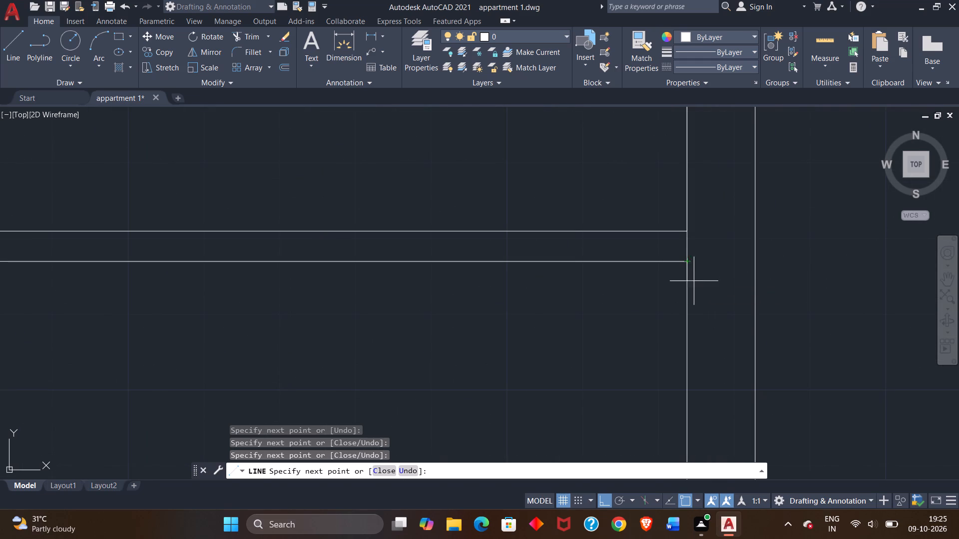
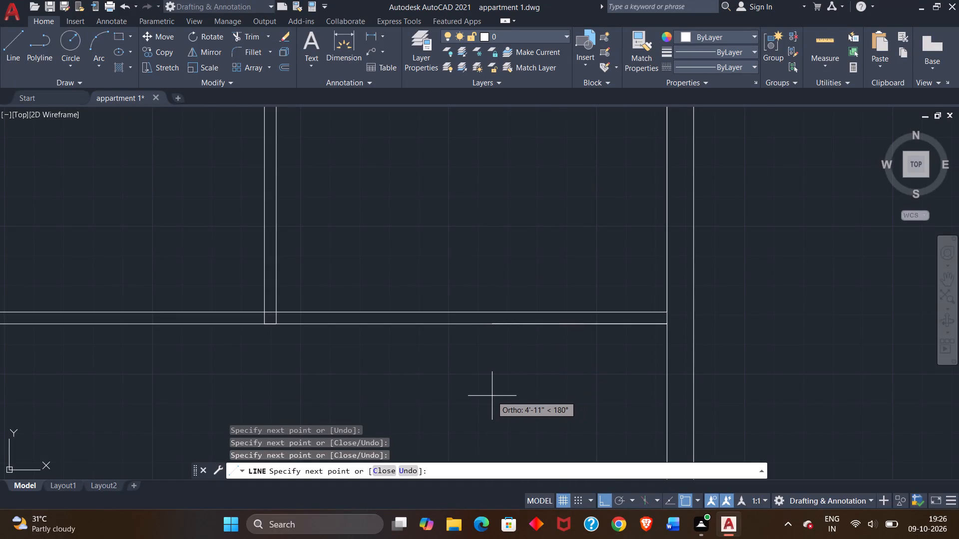
Continue the line 6' down the east wall's inner face, then west until it aligns with the west face of the partition above.
scroll(655, 397, down, 2)
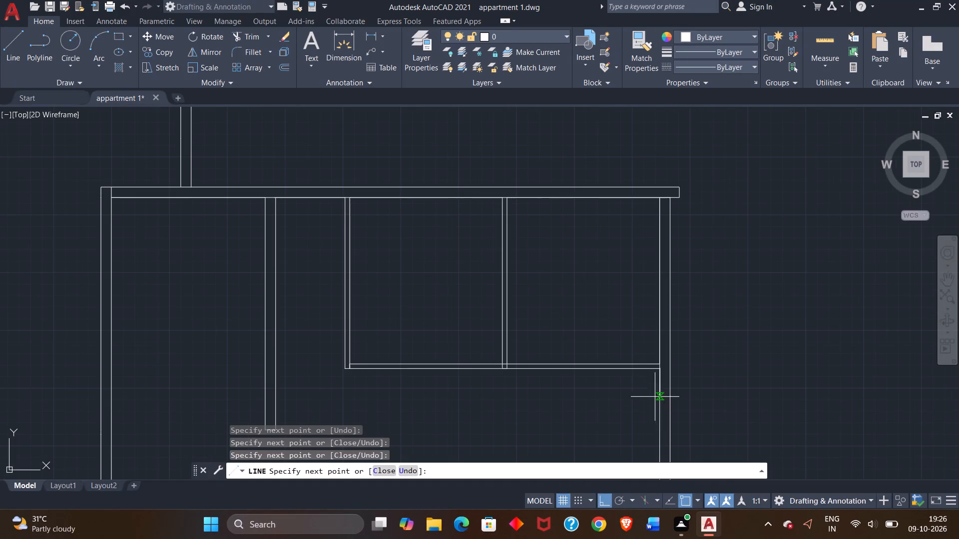
middle_drag(640, 405, 625, 248)
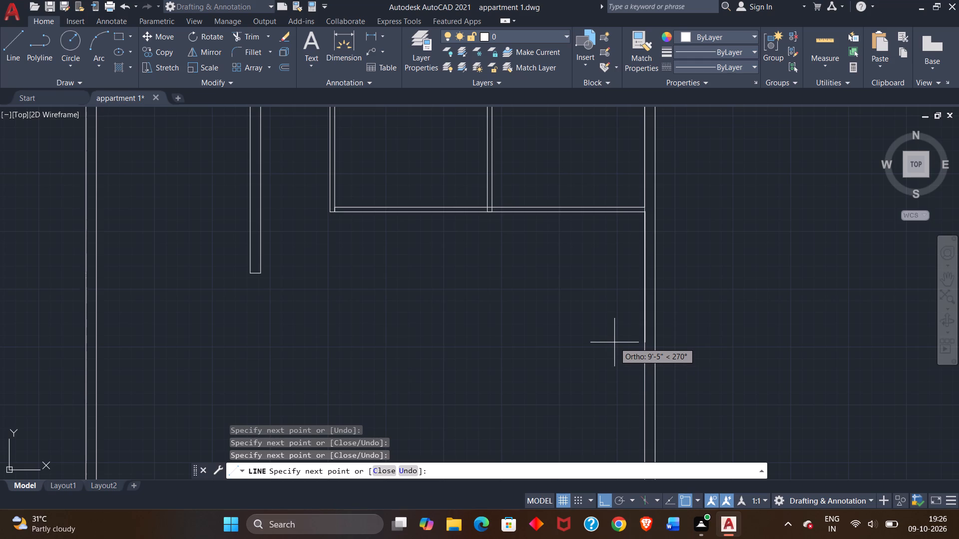
text(6')
key(Return)
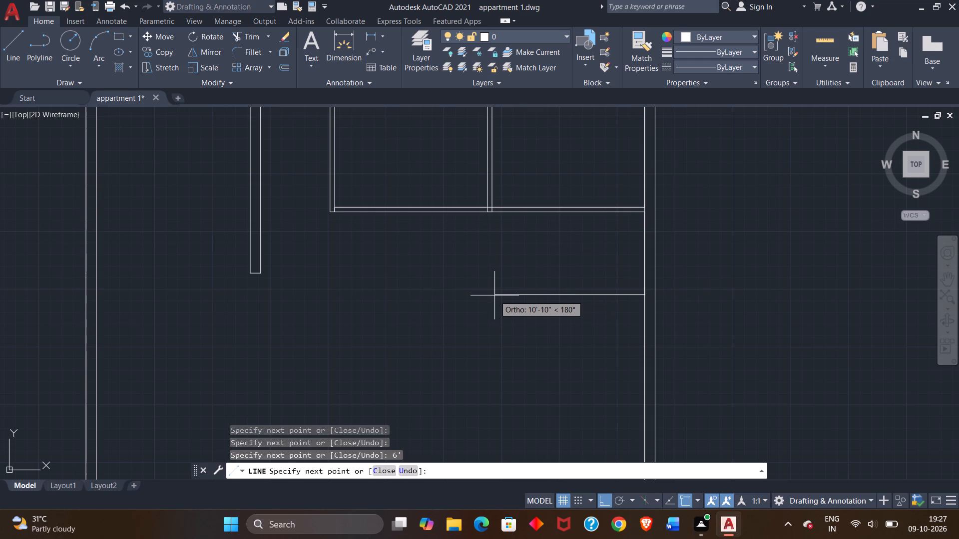
scroll(494, 295, up, 2)
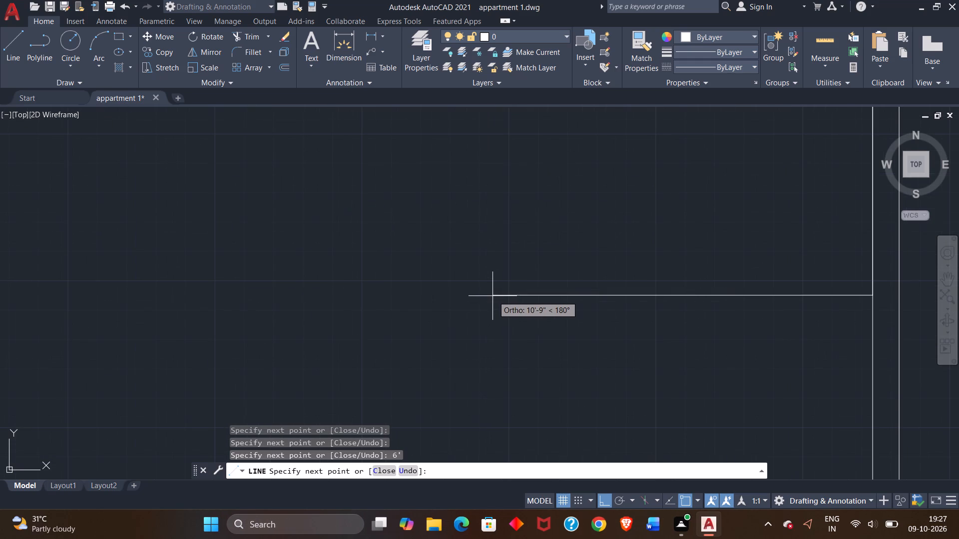
scroll(492, 296, down, 2)
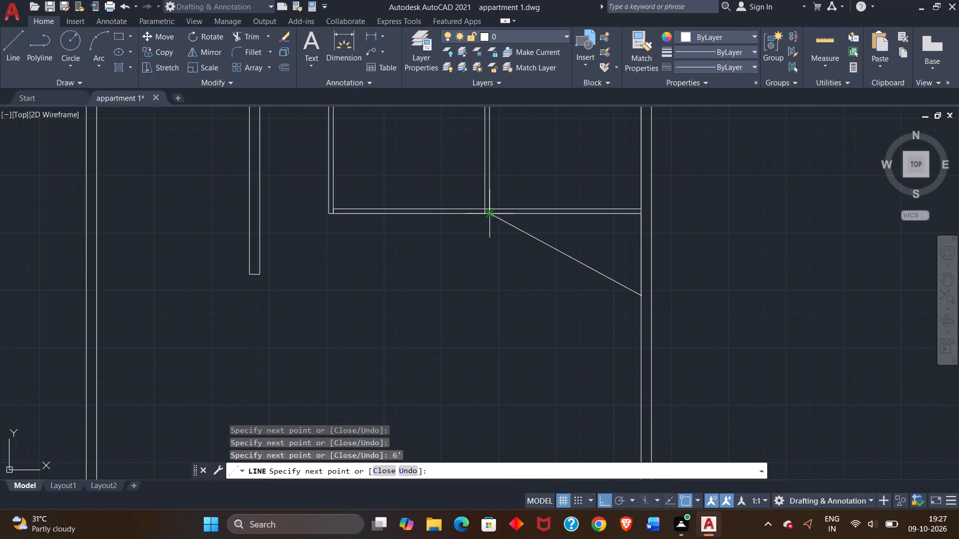
click(490, 295)
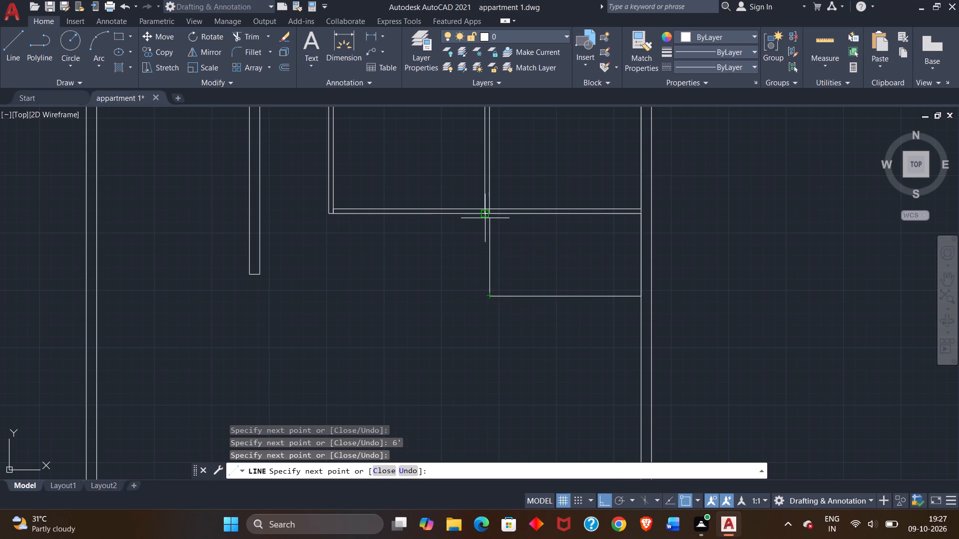
click(485, 296)
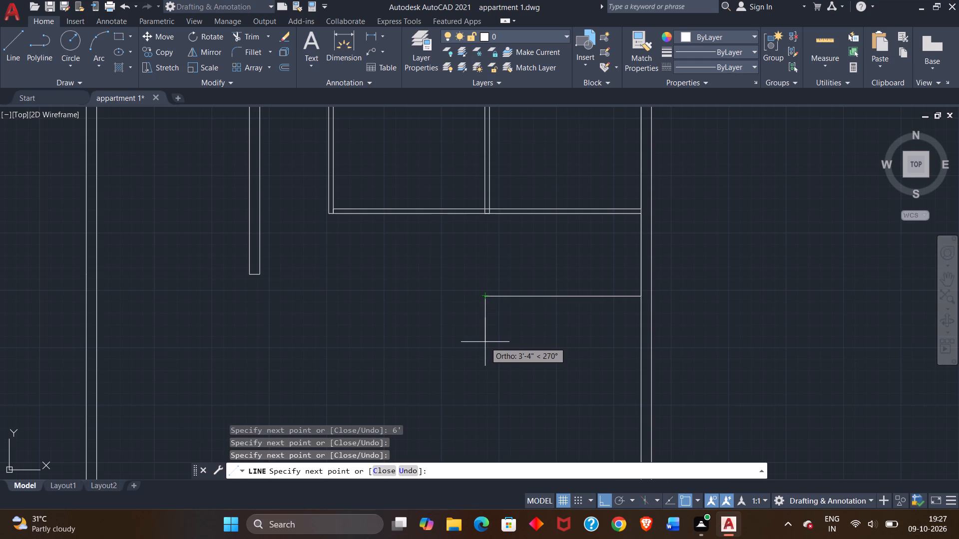
Draw the new room's west side 8'3" downward and its bottom side east to the outer wall's inner face.
scroll(485, 342, up, 2)
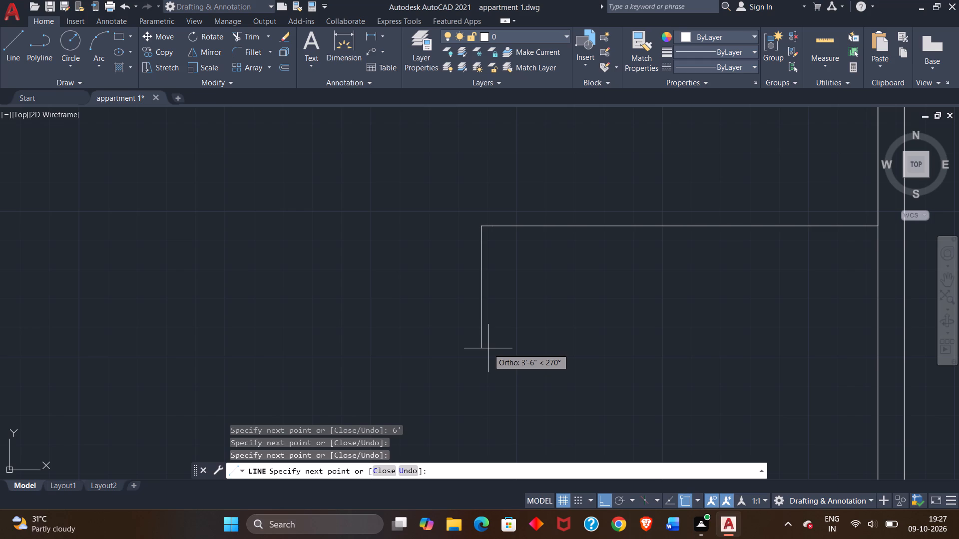
text(8'3)
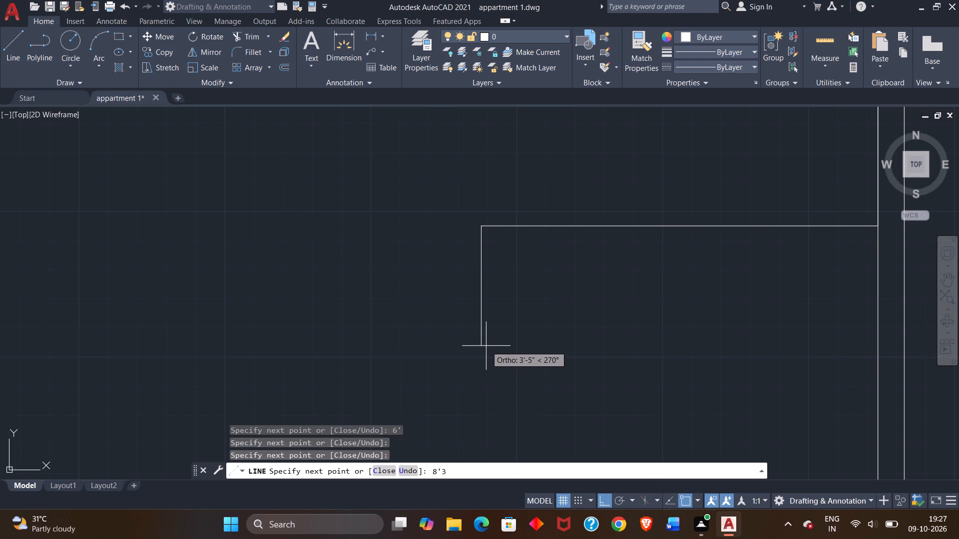
key(shift+quotedbl)
key(Return)
scroll(567, 397, down, 1)
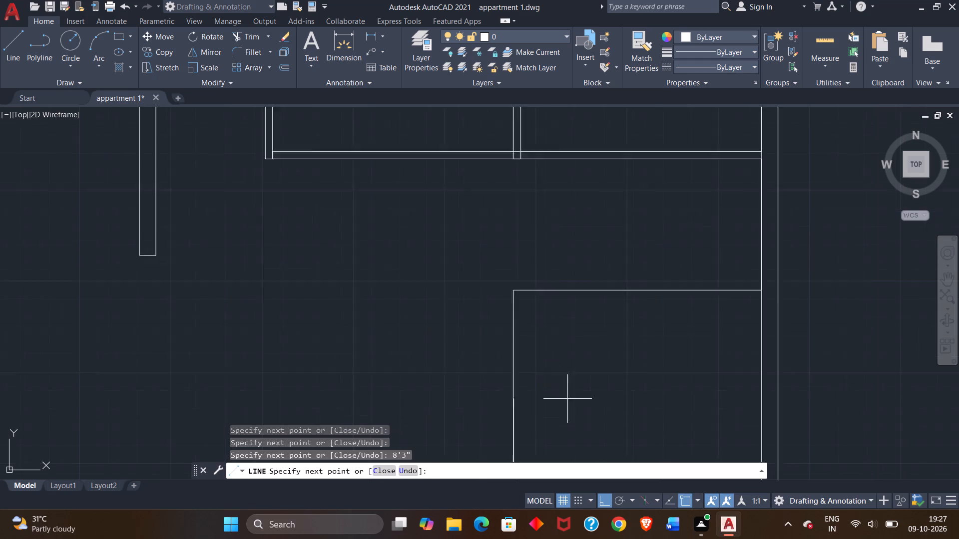
scroll(567, 399, down, 2)
middle_drag(579, 407, 563, 263)
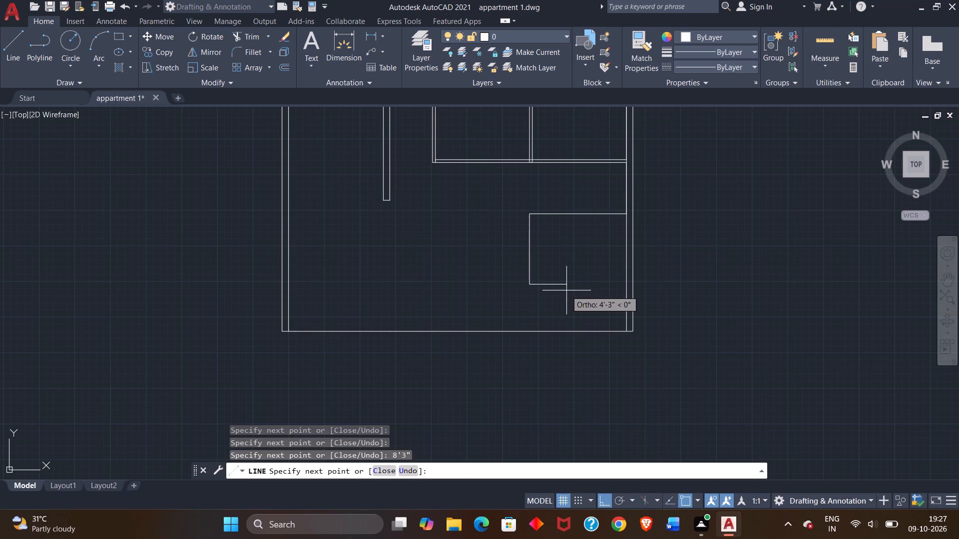
scroll(580, 287, up, 2)
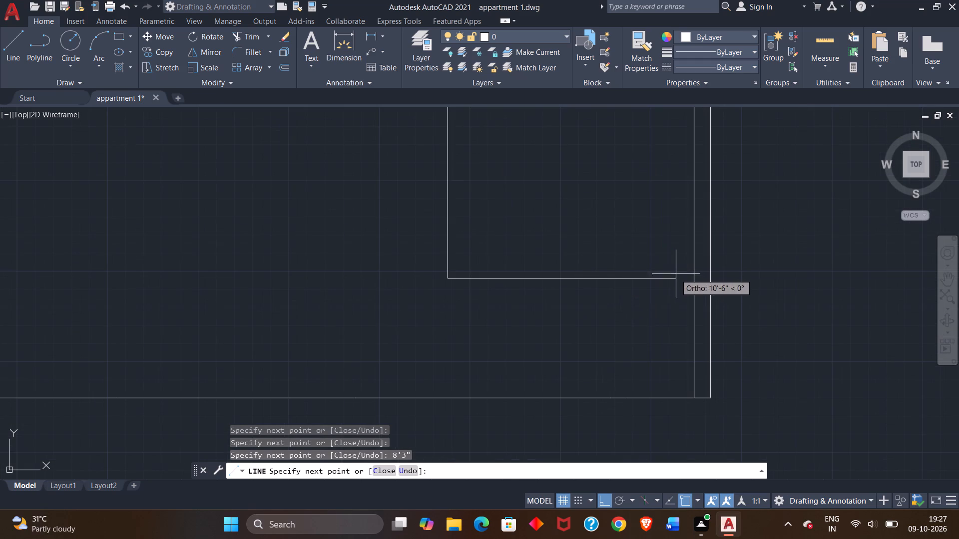
click(698, 280)
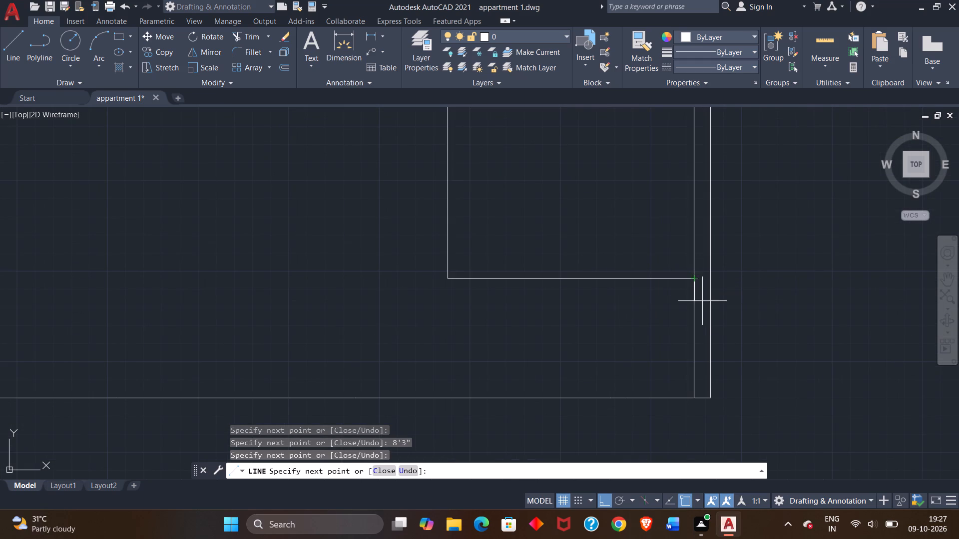
Give the room's bottom wall a 4" thickness with a second parallel line, closed off at the room's southwest corner.
key(4)
key(shift+quotedbl)
key(Return)
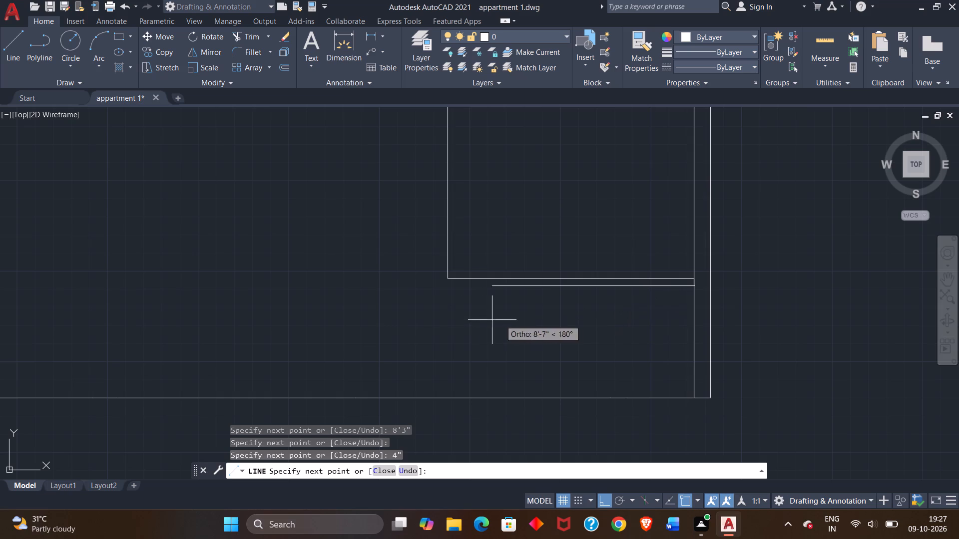
scroll(413, 281, up, 3)
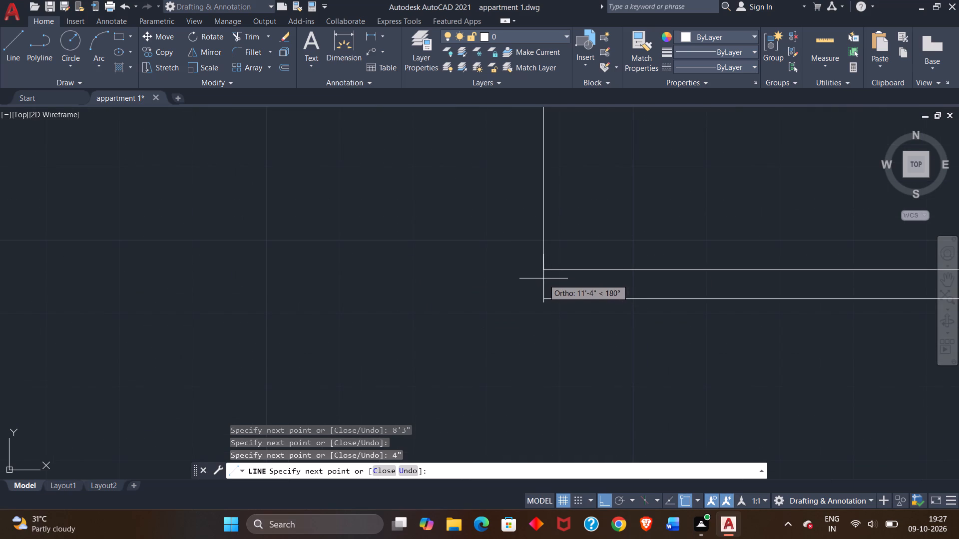
scroll(543, 272, down, 4)
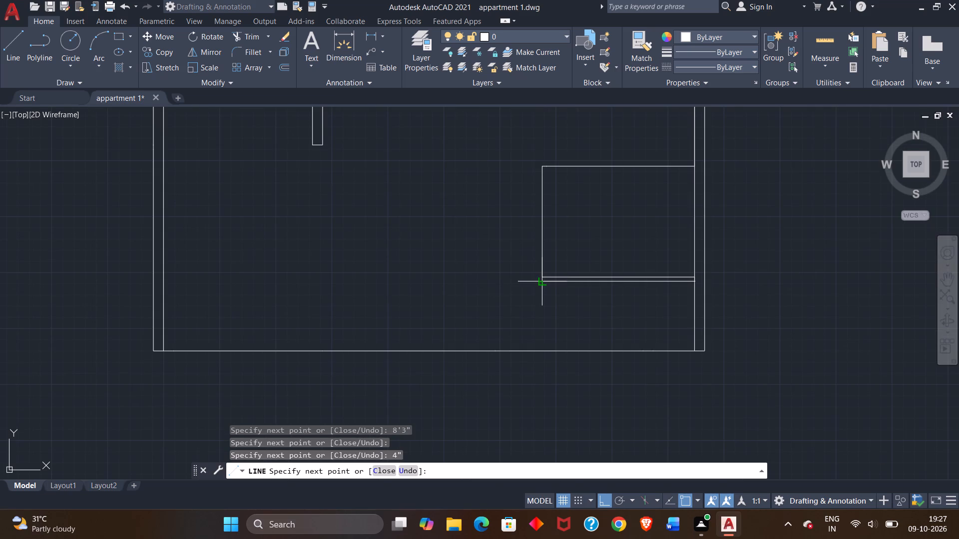
scroll(542, 283, up, 3)
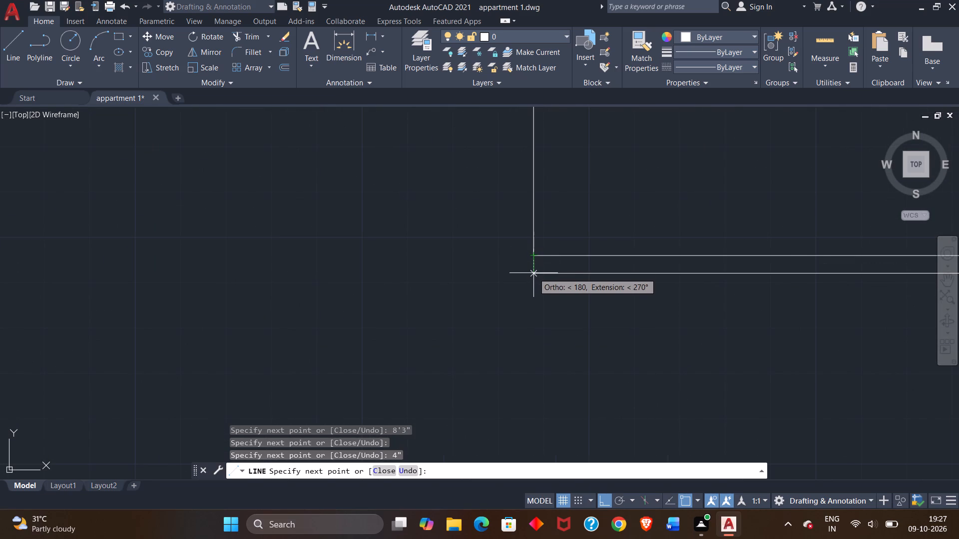
click(533, 273)
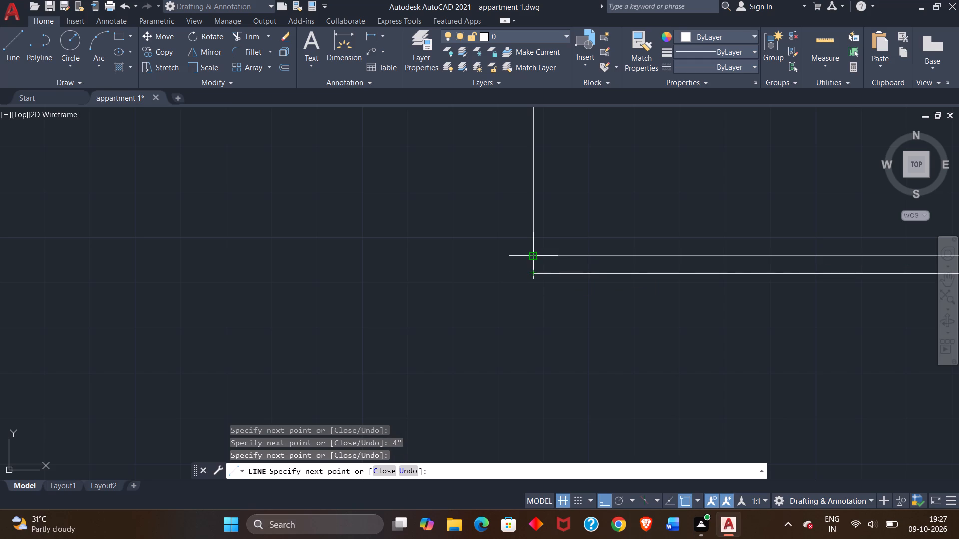
click(533, 258)
right_click(508, 274)
right_click(508, 274)
click(532, 284)
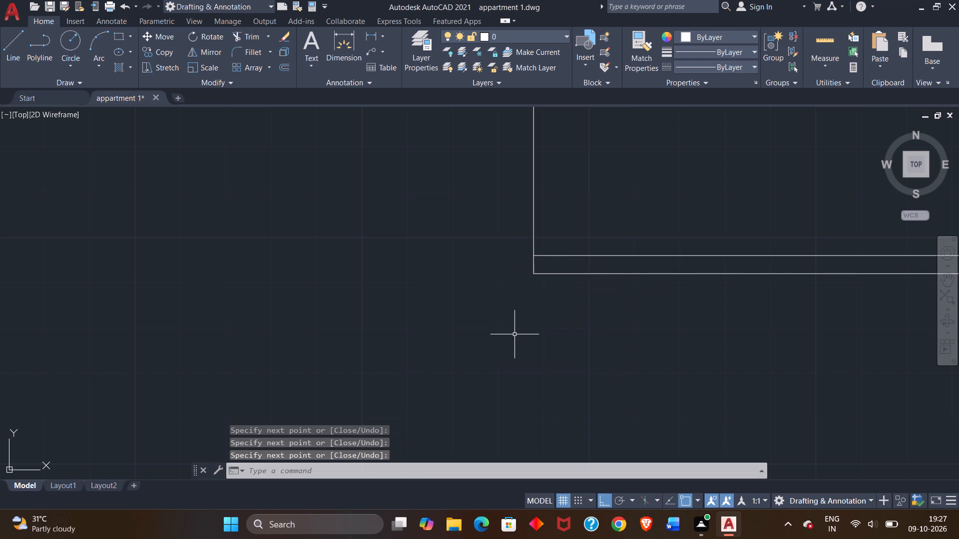
Draw the south outer wall's inner line 9" above its outer line, between the inner faces of the east and west walls.
scroll(514, 334, down, 3)
middle_drag(537, 354, 508, 297)
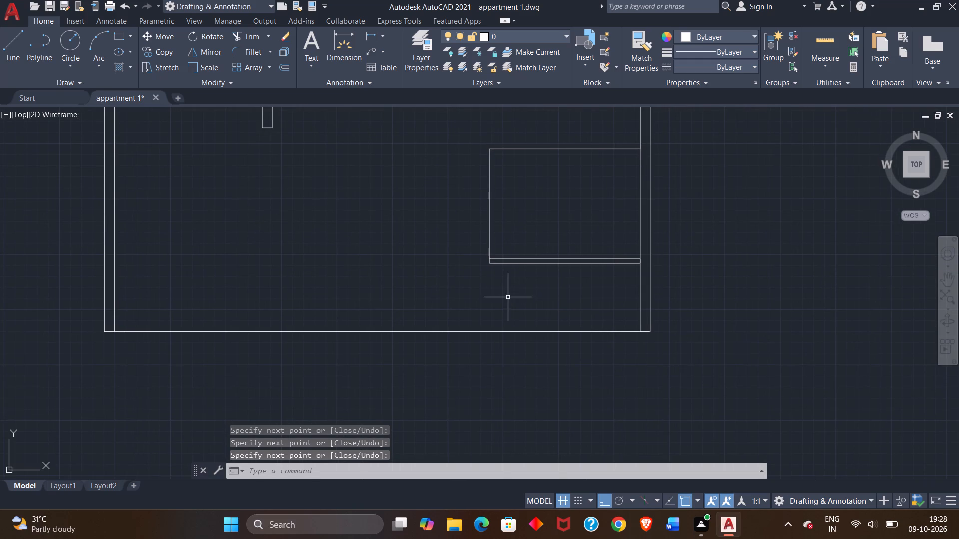
click(10, 45)
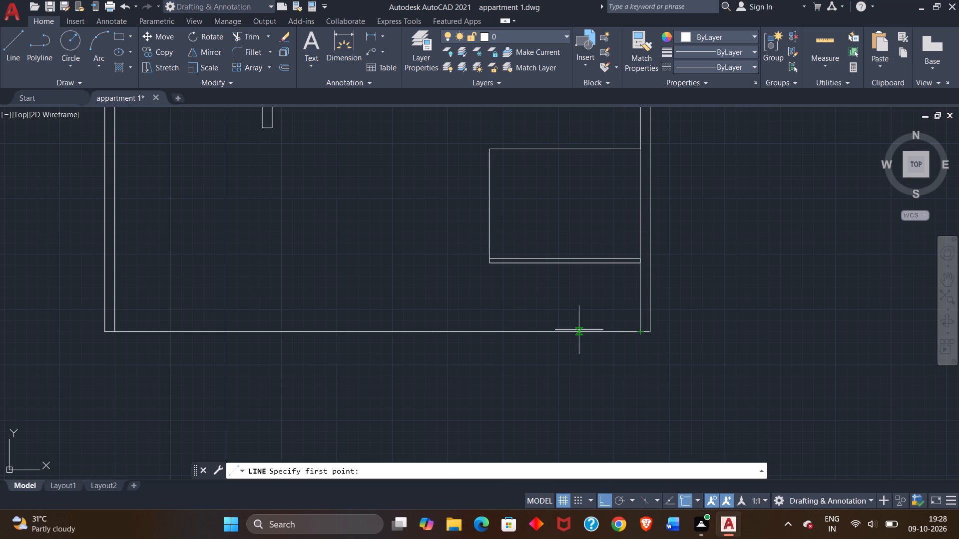
double_click(638, 331)
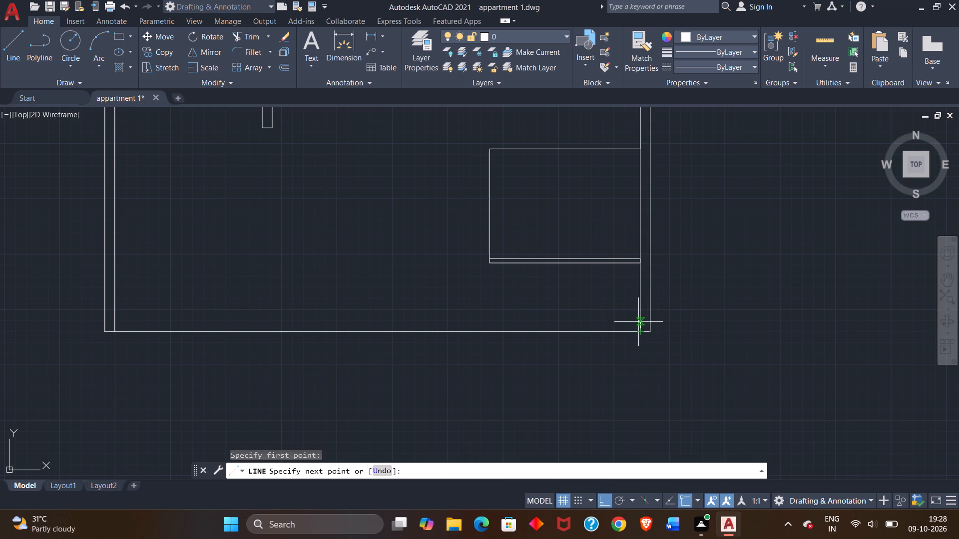
key(9)
key(shift+quotedbl)
key(Return)
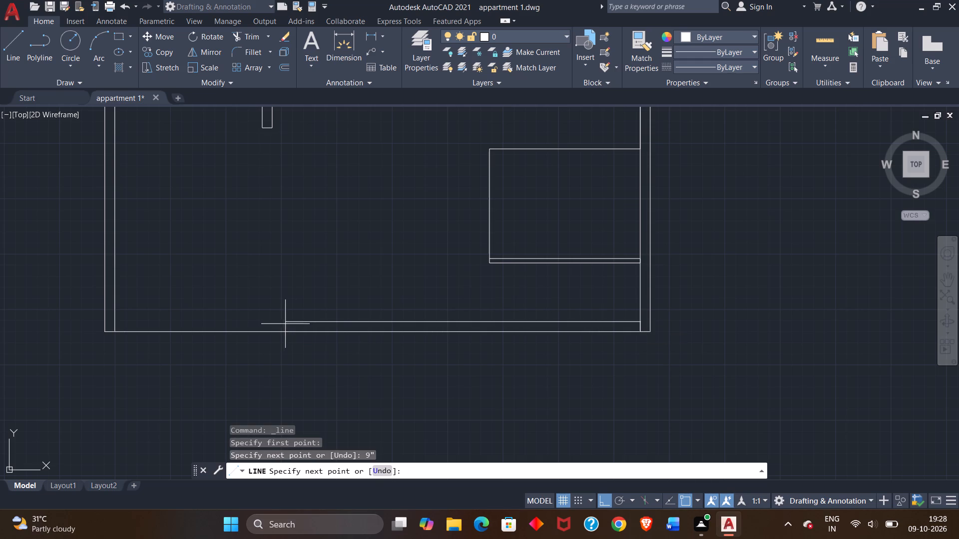
scroll(115, 317, up, 2)
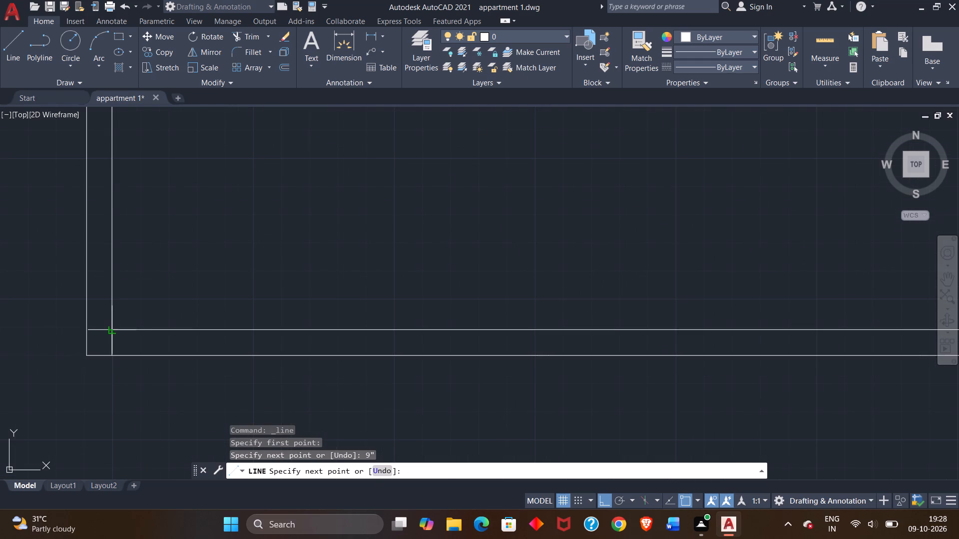
click(112, 334)
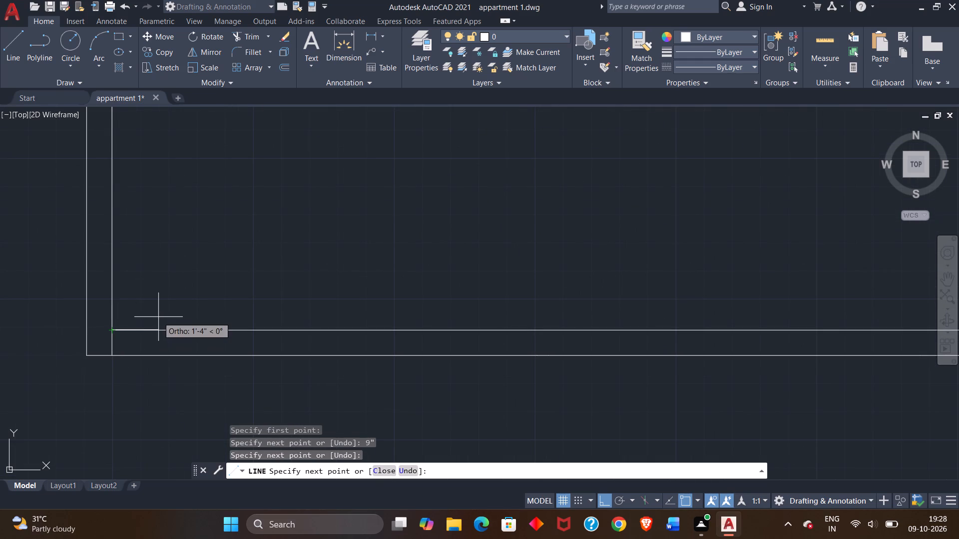
right_click(159, 316)
click(181, 321)
Give the new east room's west wall a 4" thickness with a parallel inner line running from its southwest corner level up to the room's top side.
scroll(339, 317, down, 2)
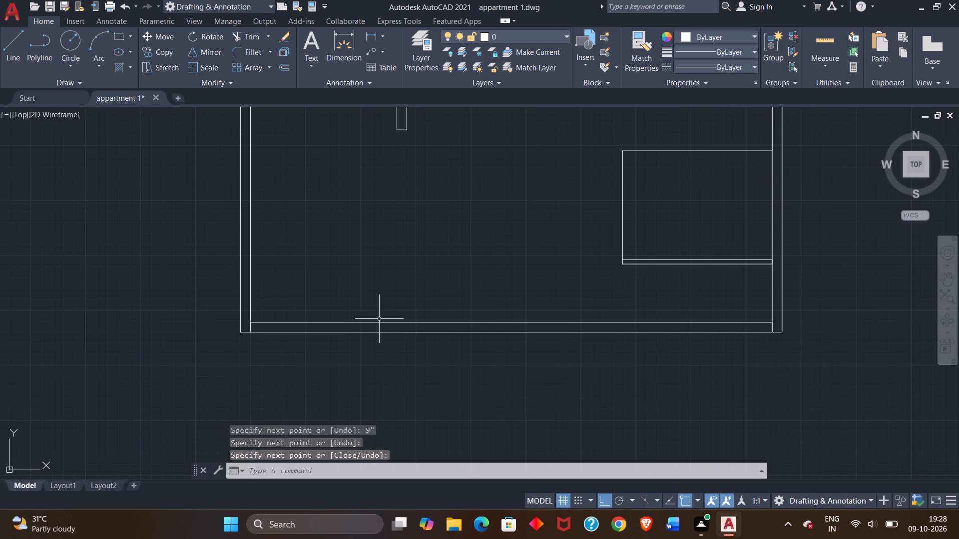
click(15, 57)
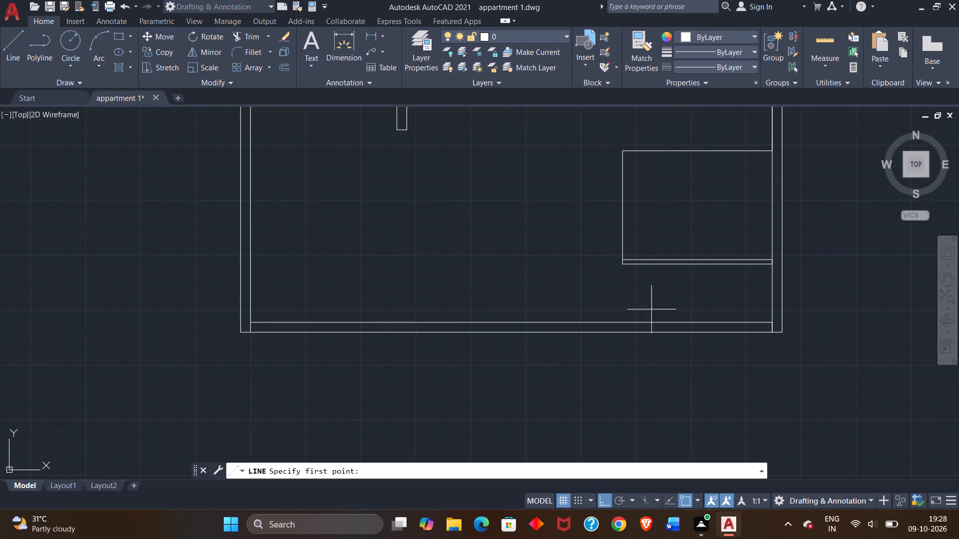
scroll(756, 330, up, 1)
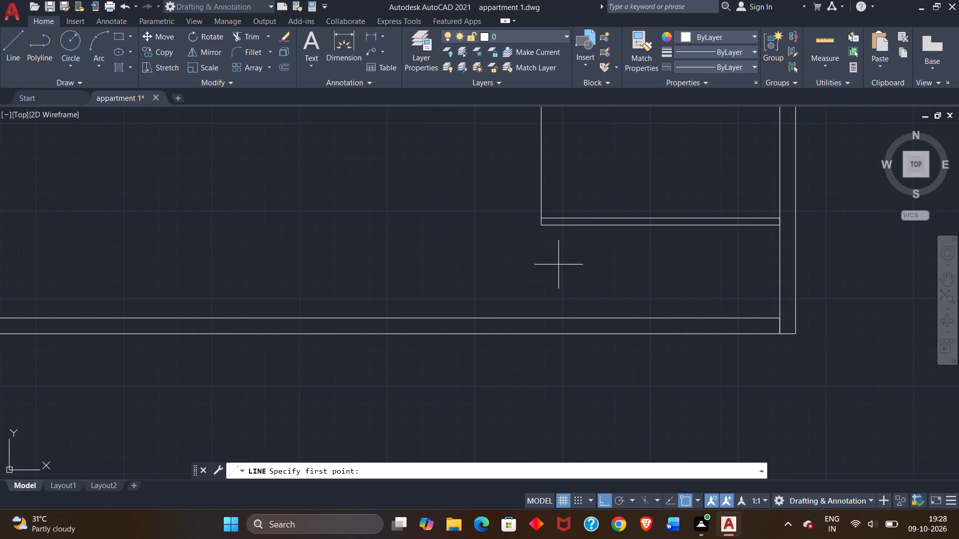
scroll(558, 265, down, 2)
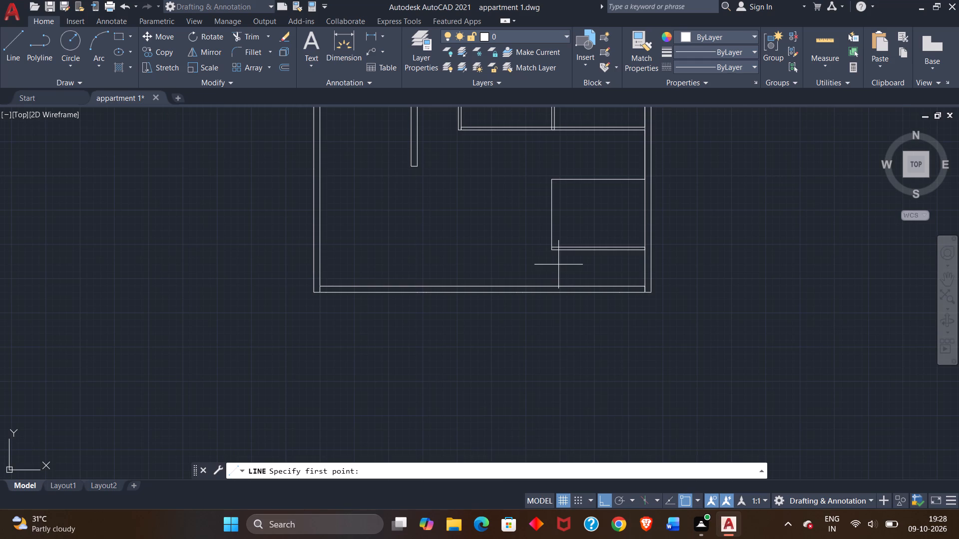
scroll(555, 165, up, 2)
scroll(564, 185, down, 1)
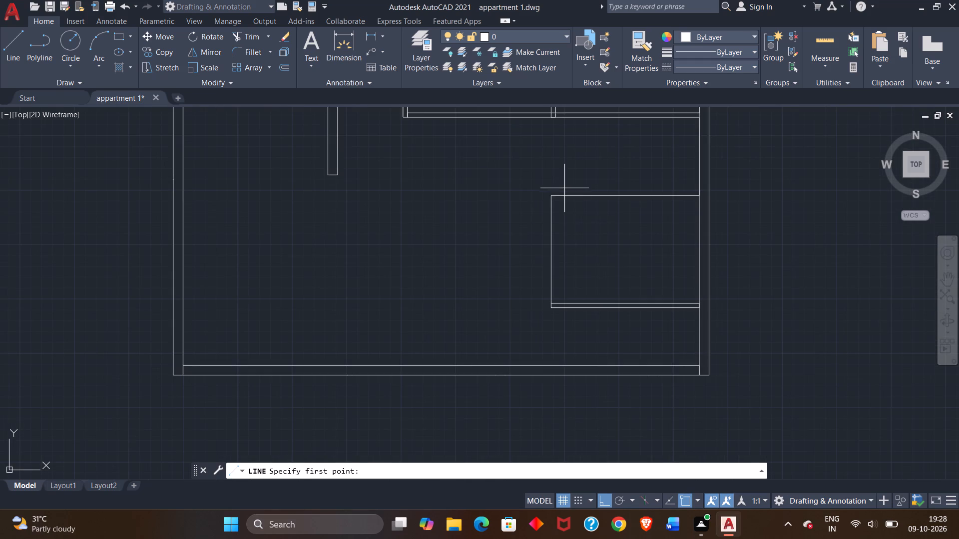
scroll(552, 306, up, 3)
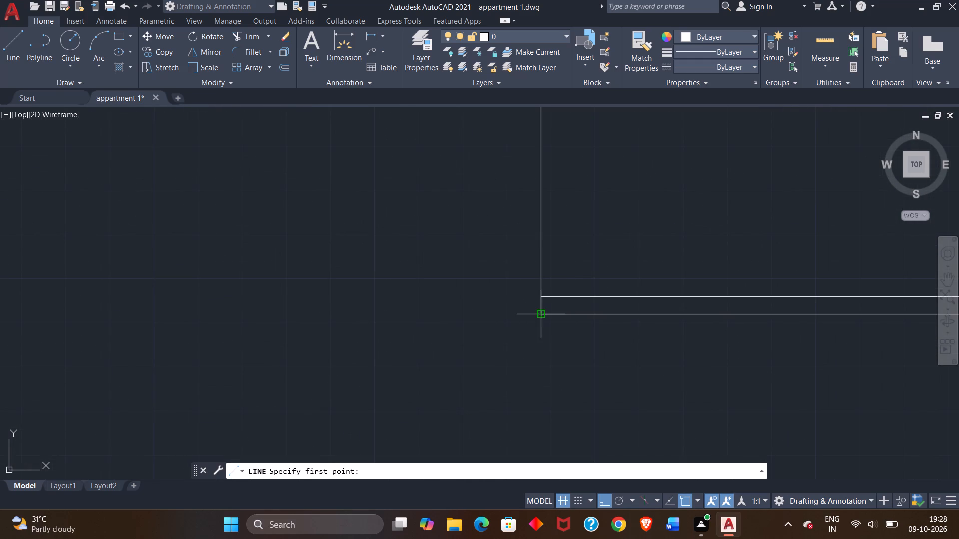
click(543, 316)
key(4)
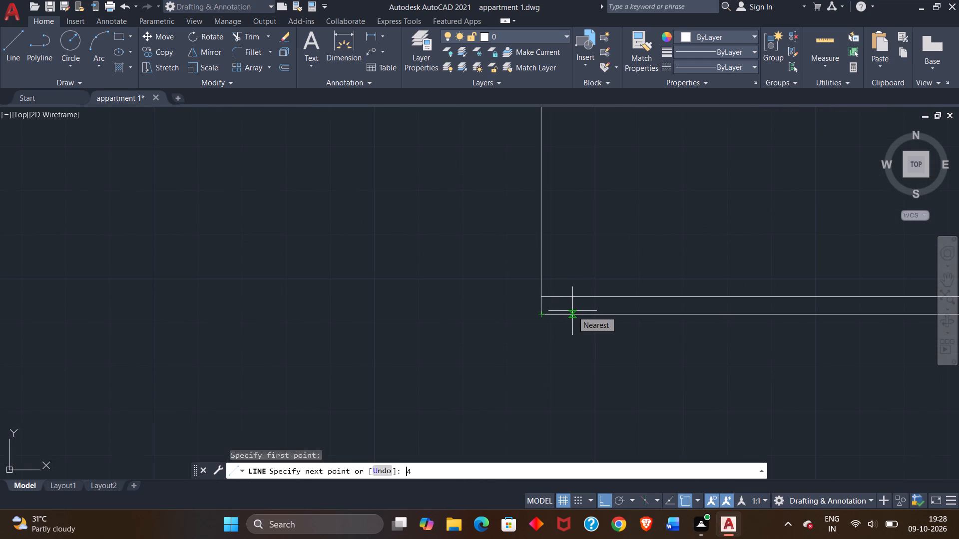
key(shift+quotedbl)
key(Return)
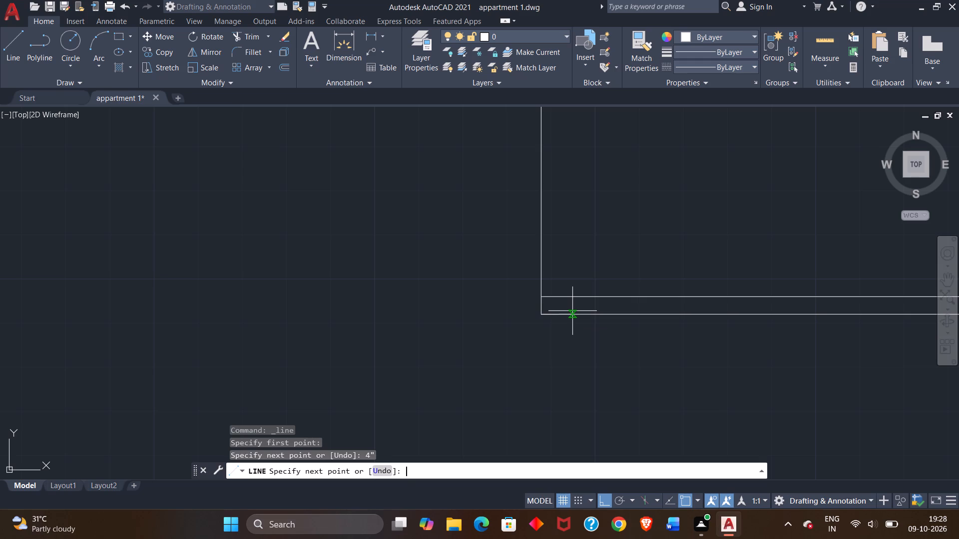
scroll(607, 199, down, 1)
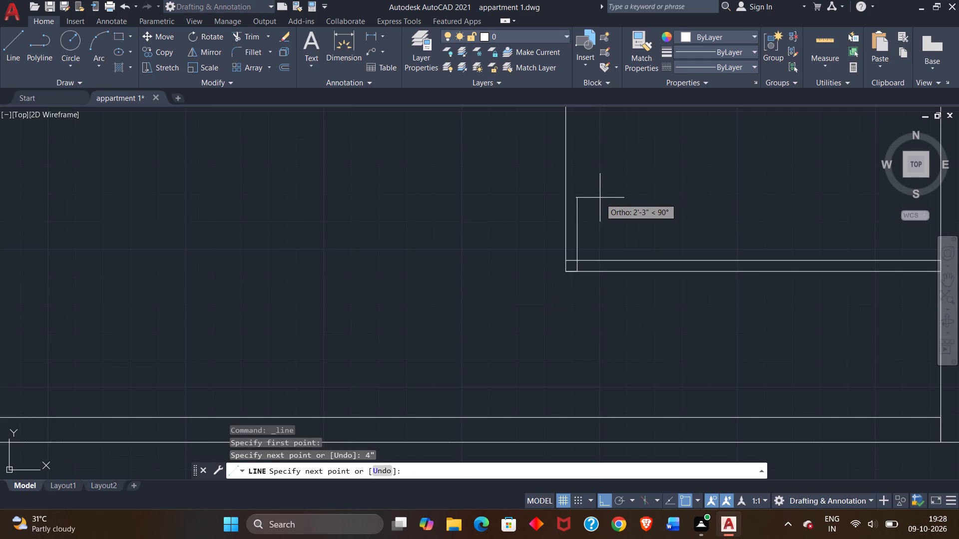
middle_drag(608, 172, 637, 353)
scroll(604, 163, up, 1)
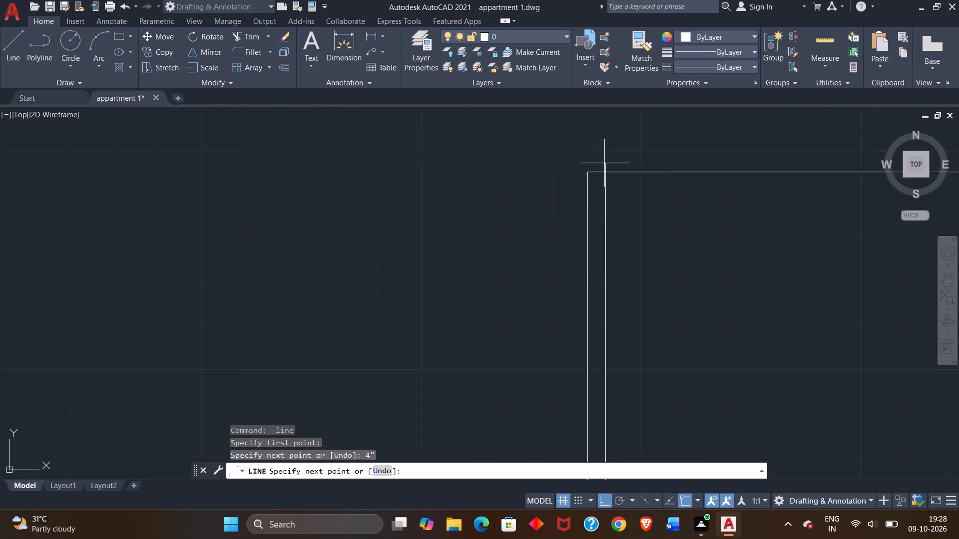
scroll(604, 163, up, 1)
click(605, 177)
right_click(616, 207)
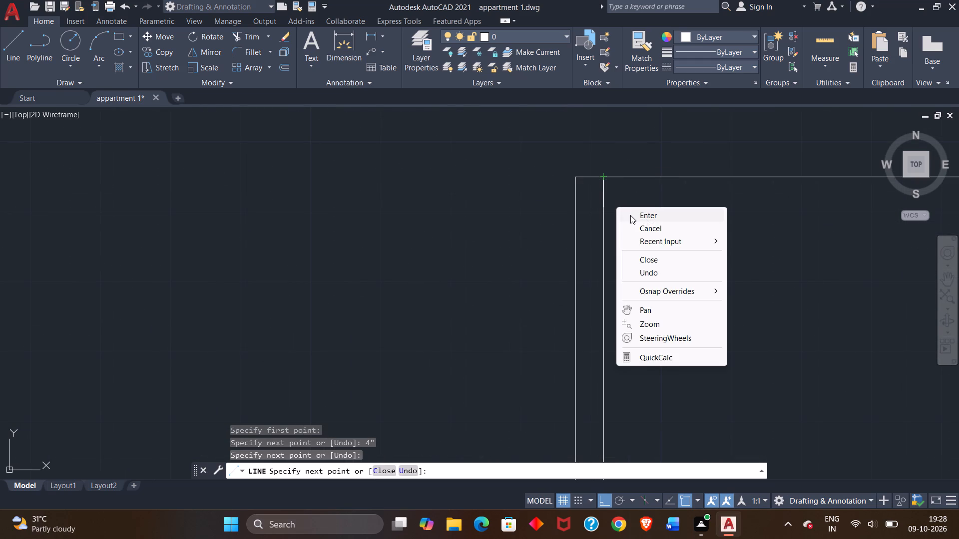
click(633, 216)
Draw a 9" thick wall from the room's southwest corner down to the south outer wall's inner line, with its east face parallel.
scroll(467, 304, down, 2)
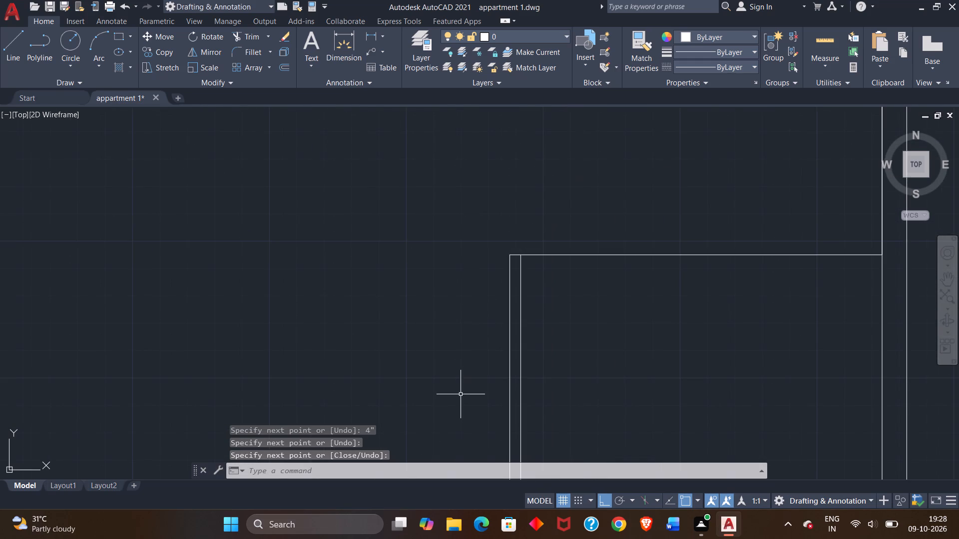
middle_drag(461, 394, 460, 208)
middle_drag(472, 337, 456, 202)
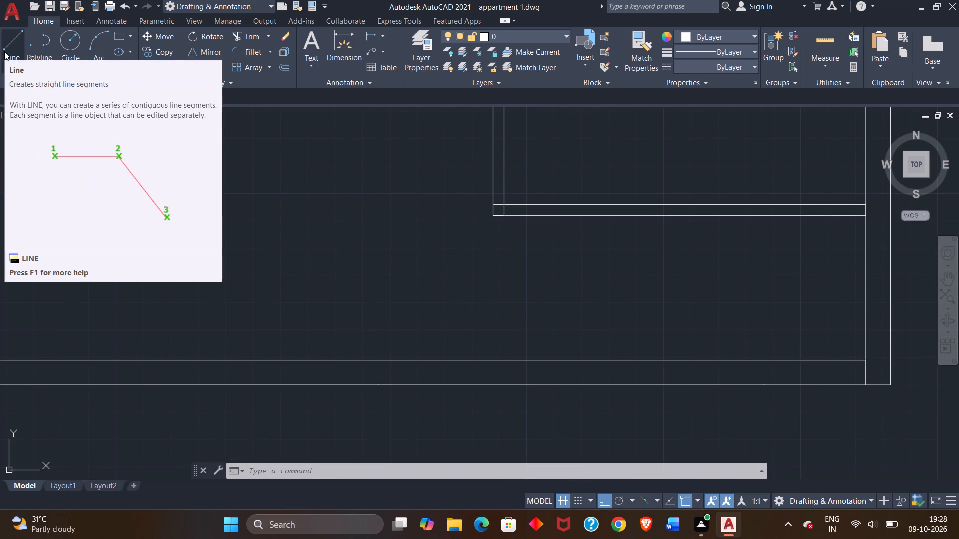
click(4, 51)
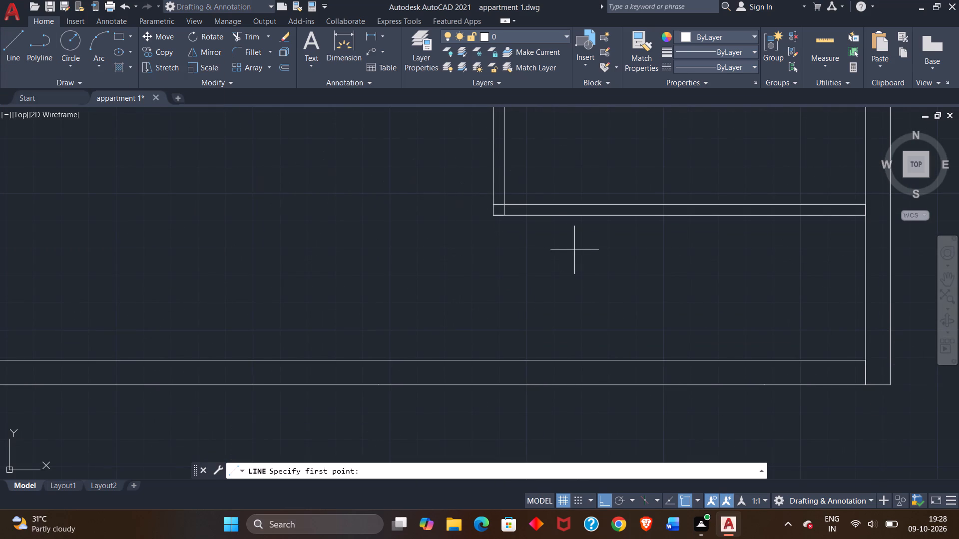
click(491, 216)
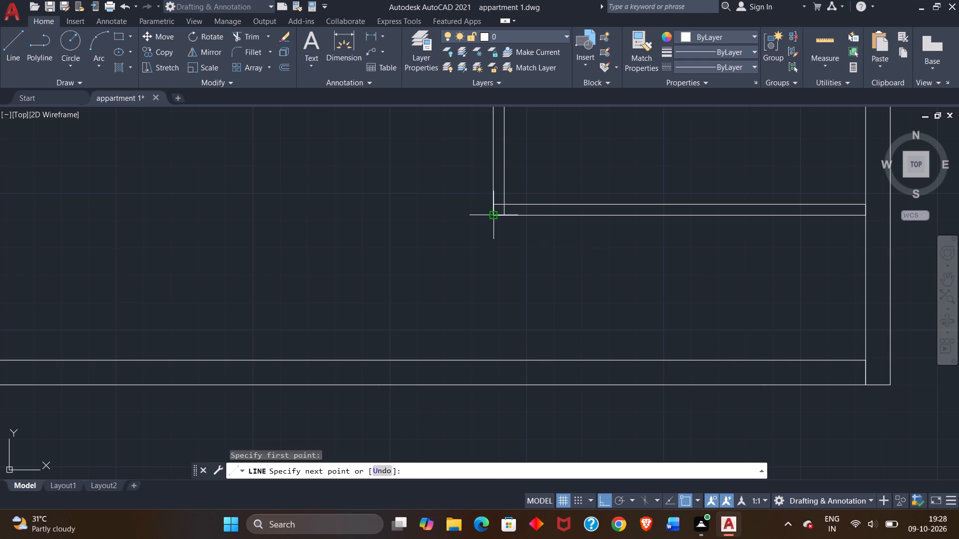
click(495, 357)
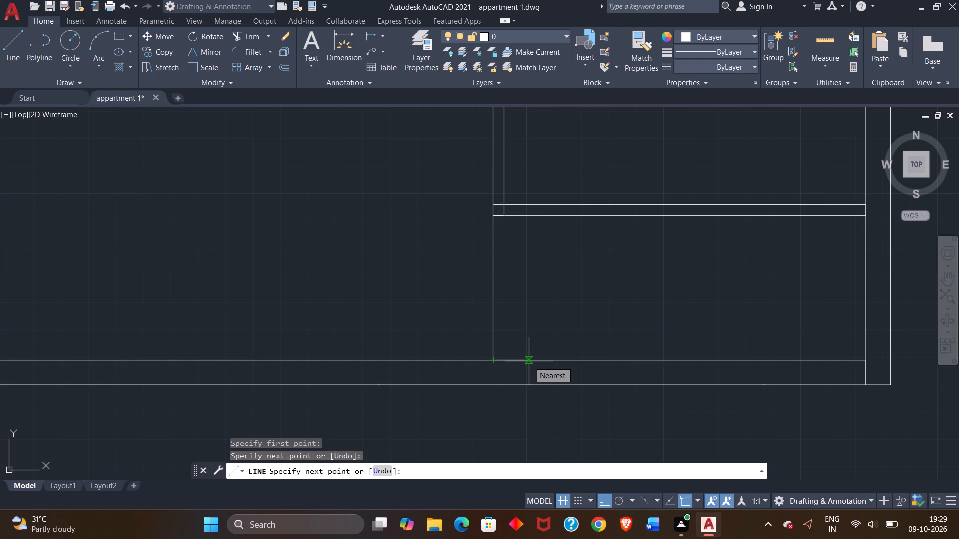
key(9)
key(shift+quotedbl)
key(Return)
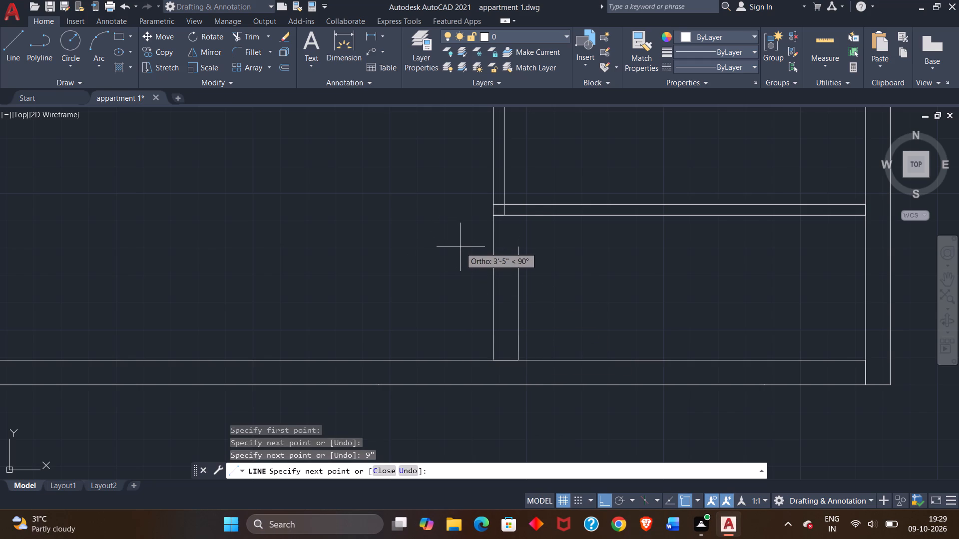
scroll(487, 213, up, 2)
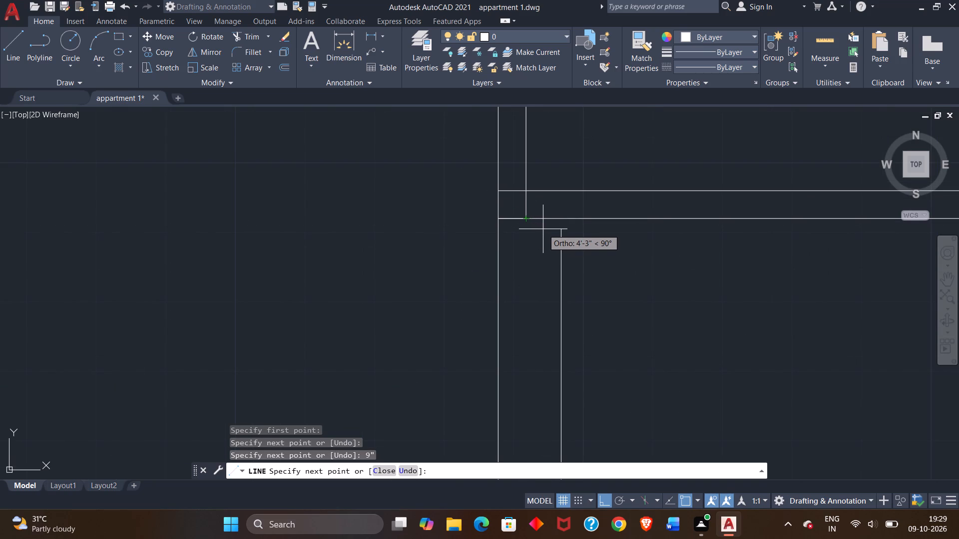
scroll(543, 227, up, 1)
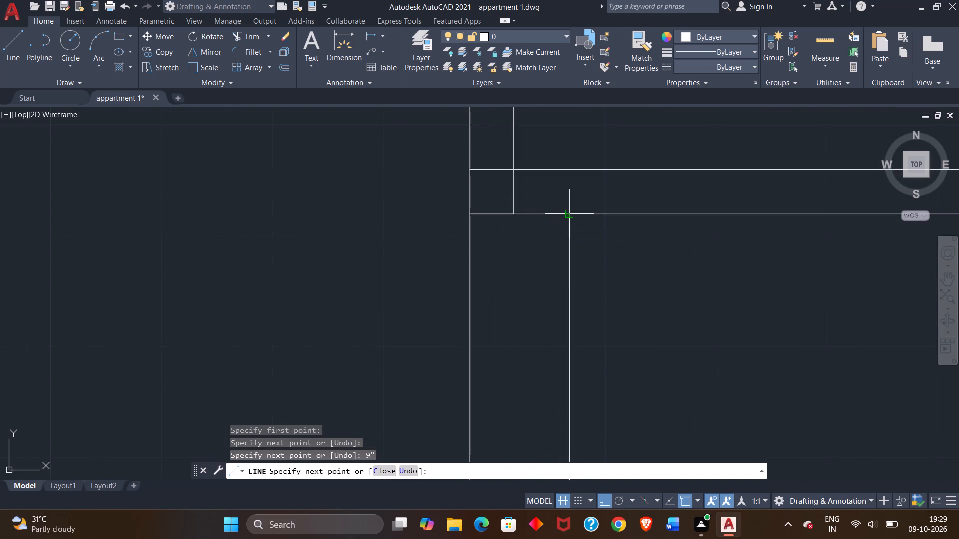
click(567, 212)
right_click(538, 261)
click(556, 266)
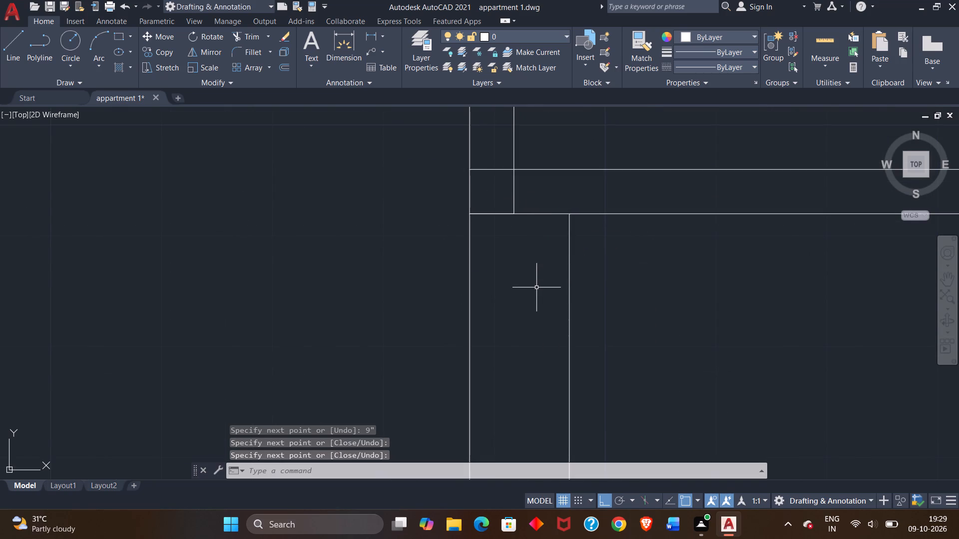
Check the clear width between the 9" wall's east face and the east outer wall's inner face with a trial dimension.
scroll(536, 287, down, 3)
scroll(503, 338, down, 2)
middle_drag(491, 302, 444, 237)
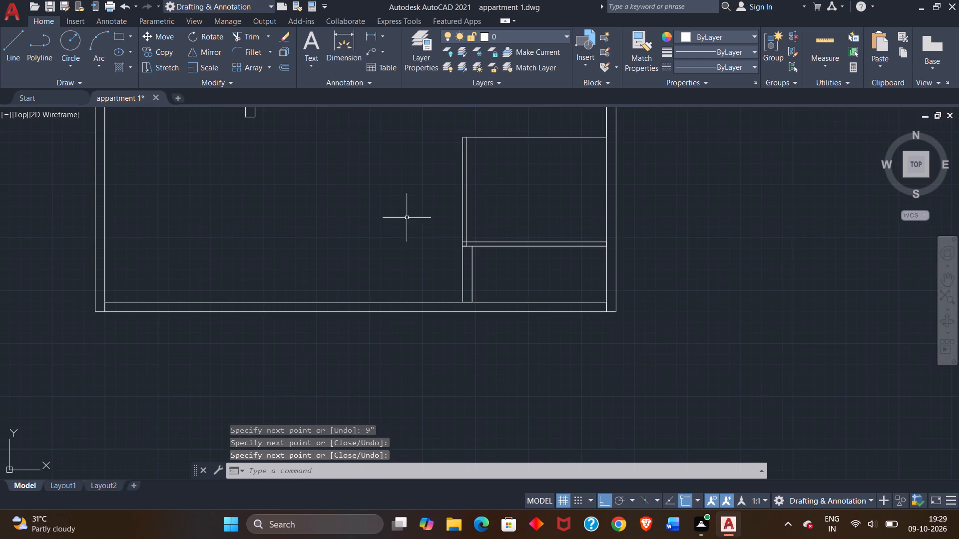
click(346, 45)
scroll(471, 308, up, 1)
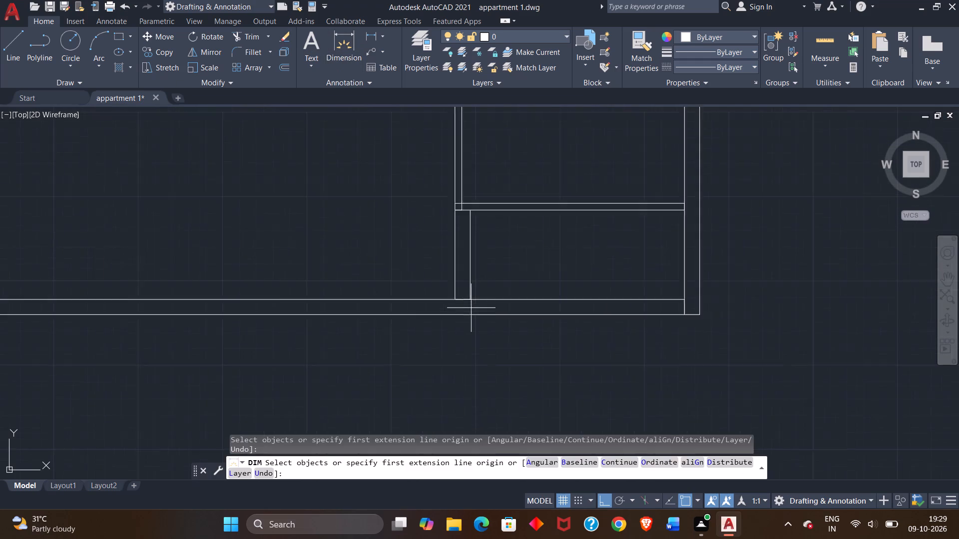
scroll(471, 308, up, 2)
click(460, 285)
scroll(689, 277, down, 2)
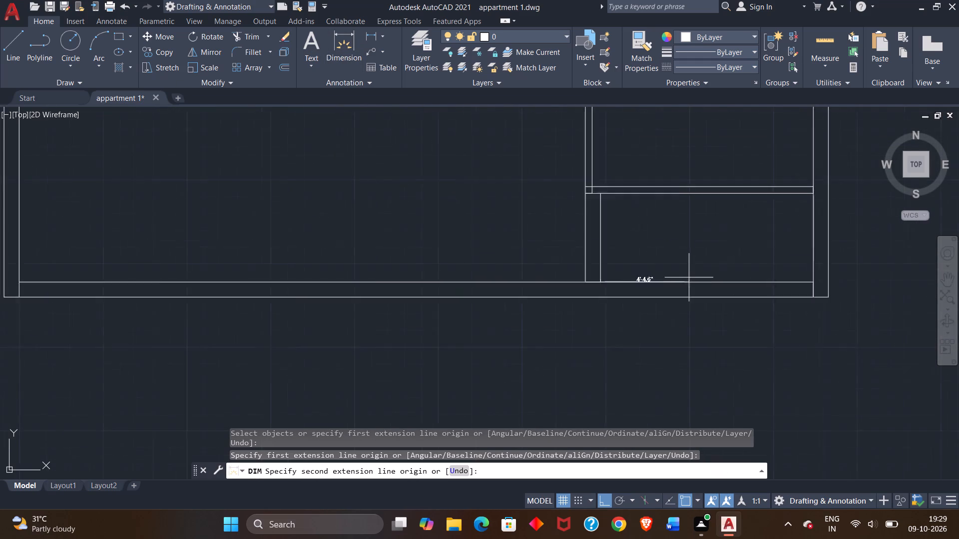
scroll(689, 277, down, 1)
scroll(768, 281, up, 3)
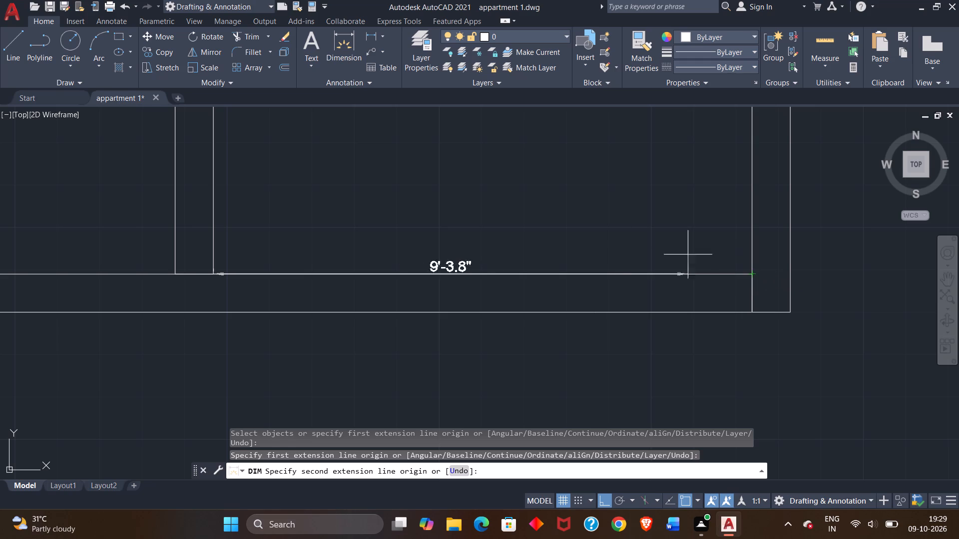
right_click(581, 229)
click(606, 236)
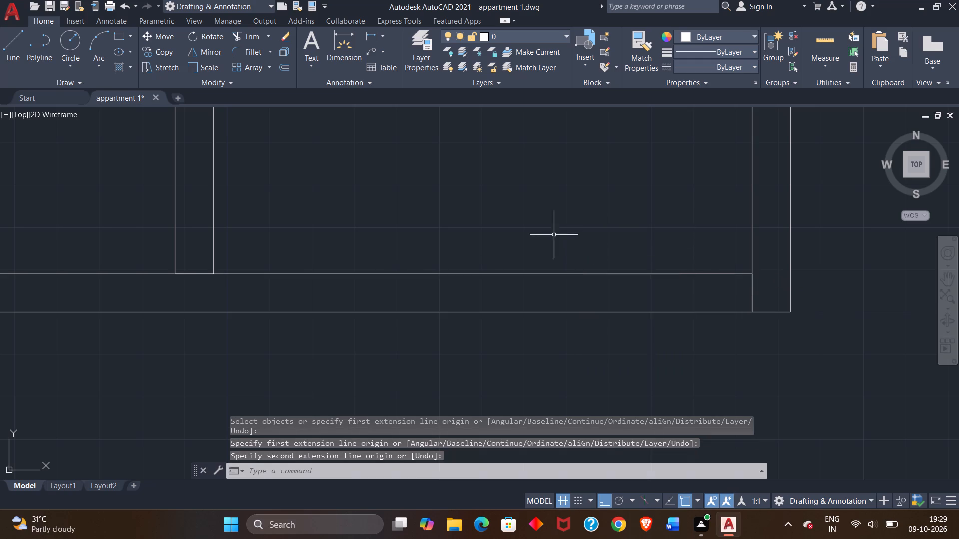
Examine the lower part of the plan around the new east room, the 9" wall below it and the south outer wall.
scroll(536, 233, down, 3)
middle_drag(531, 218, 565, 404)
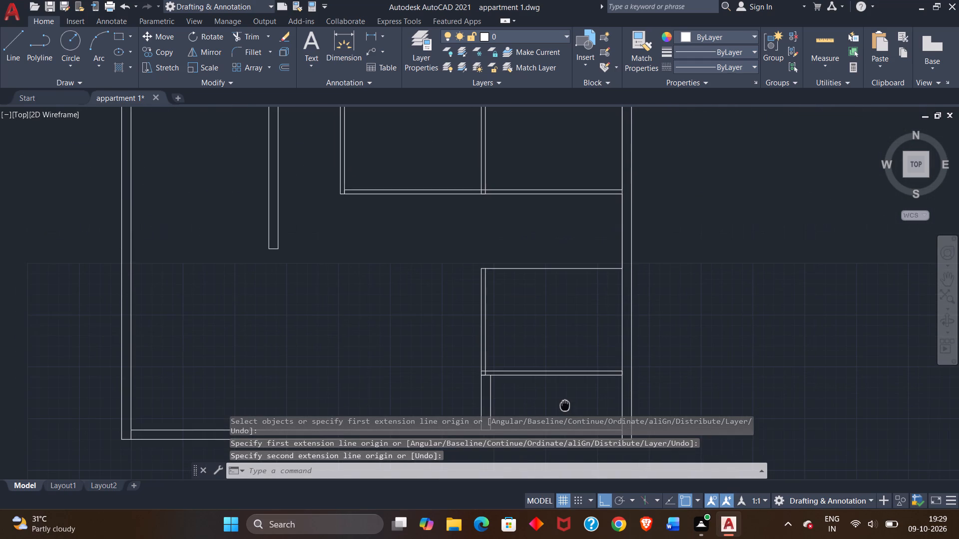
middle_drag(565, 404, 541, 327)
middle_drag(410, 324, 426, 300)
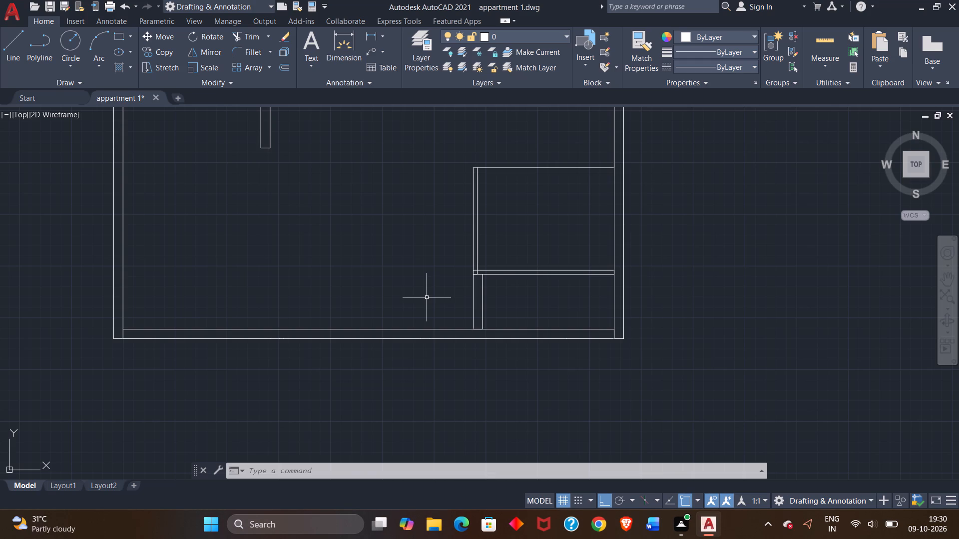
scroll(469, 273, up, 2)
scroll(451, 283, down, 2)
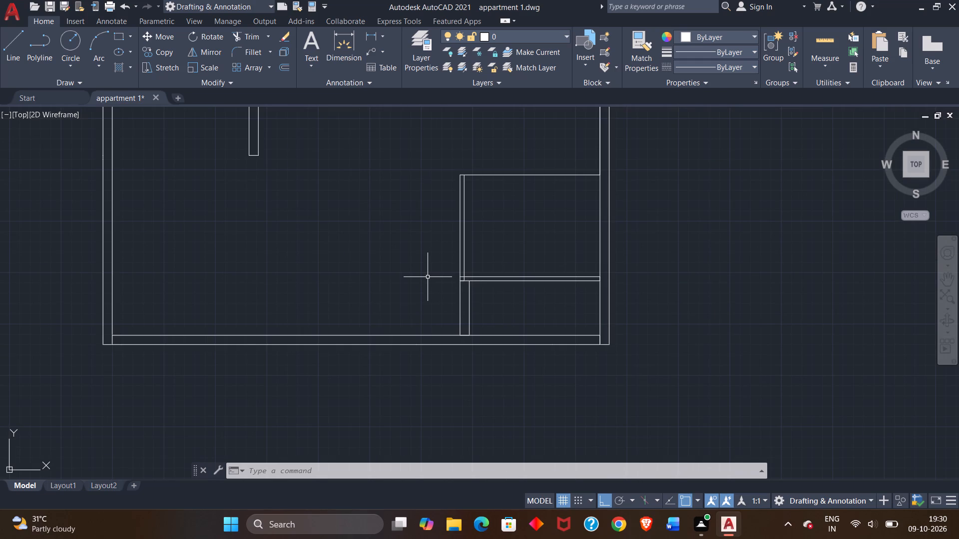
middle_drag(428, 277, 397, 231)
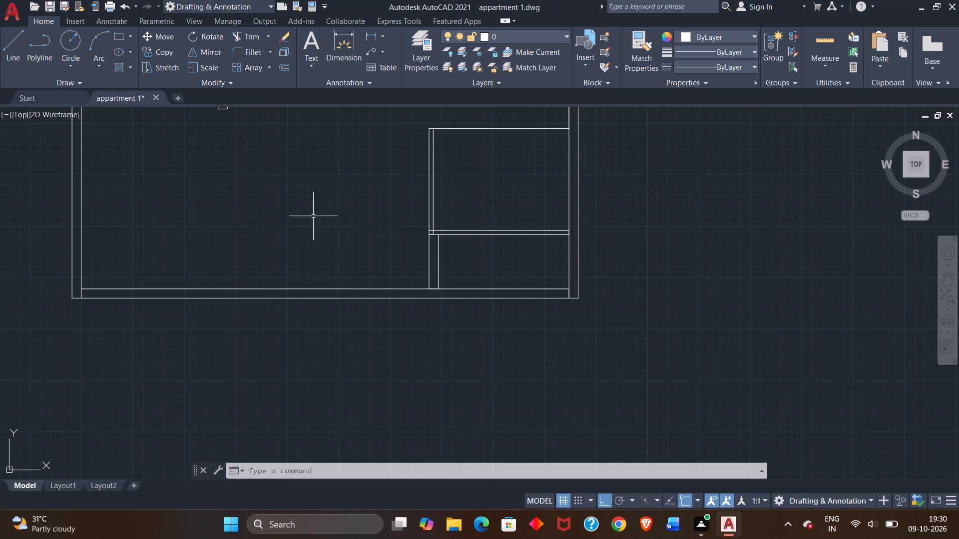
middle_drag(320, 205, 293, 193)
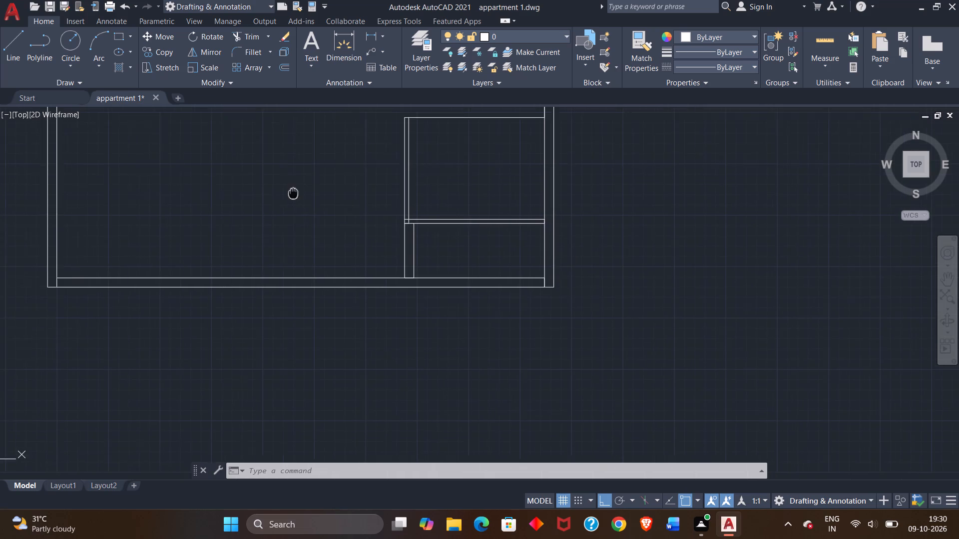
middle_drag(293, 193, 287, 188)
middle_drag(354, 232, 281, 219)
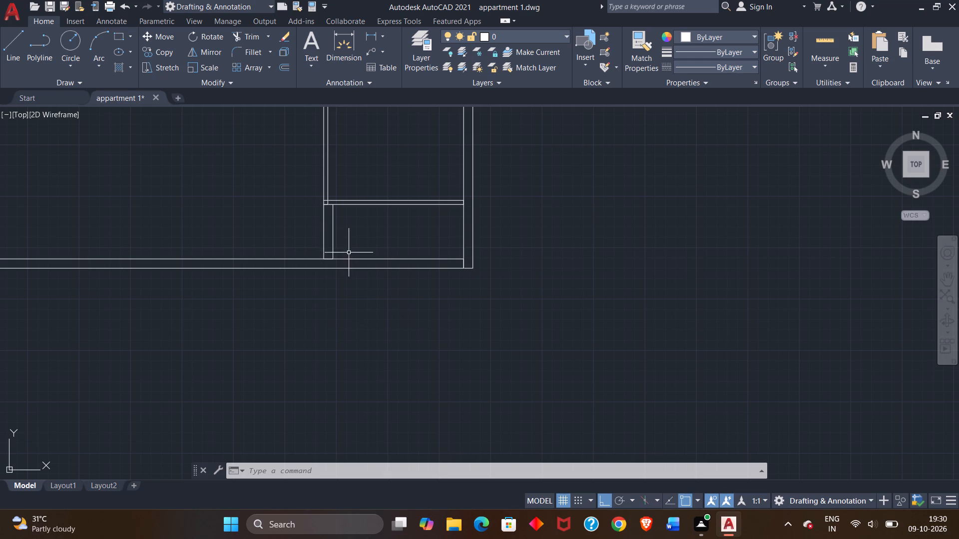
scroll(343, 251, up, 2)
scroll(343, 251, down, 2)
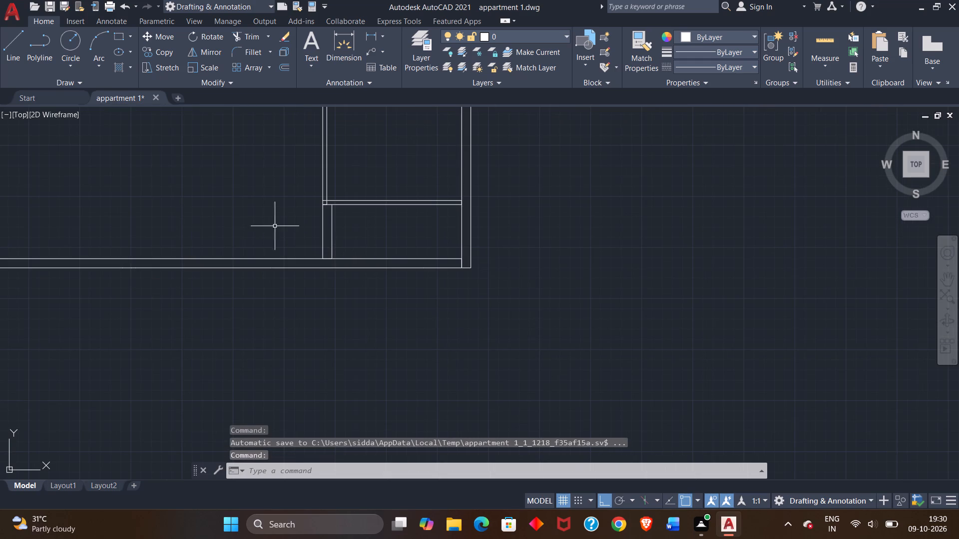
middle_drag(278, 222, 380, 274)
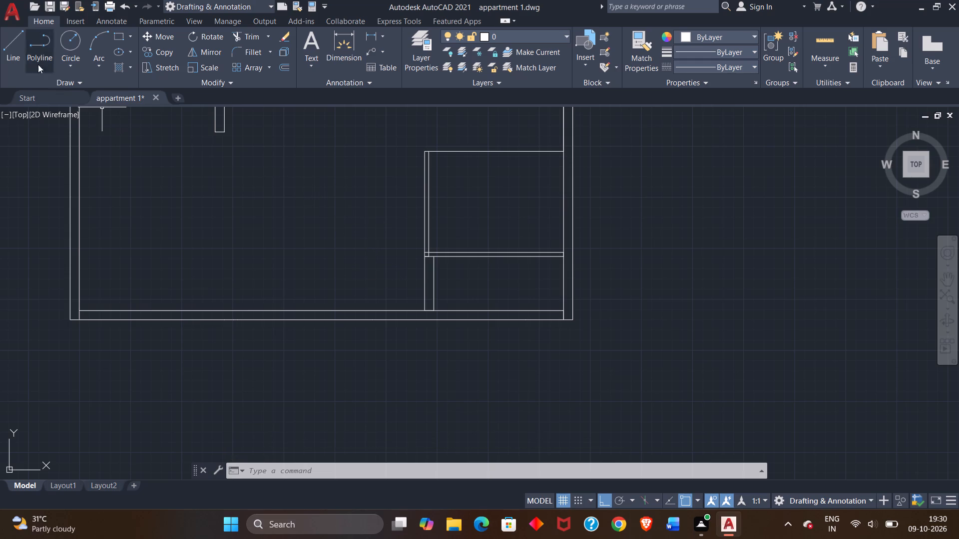
Draw a line 9" east from the upper east room's northwest corner and down to meet the lower 9" wall's east face.
click(21, 52)
scroll(463, 152, up, 3)
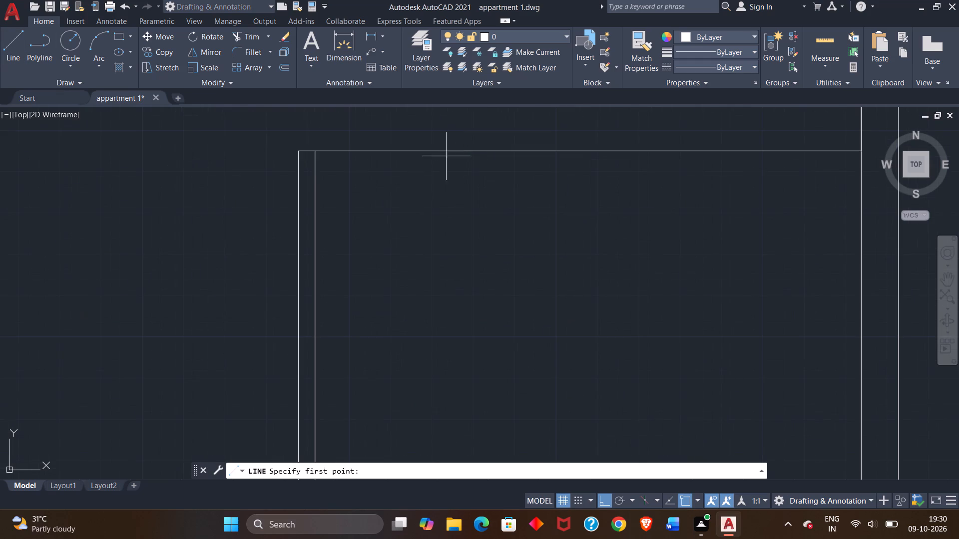
click(297, 150)
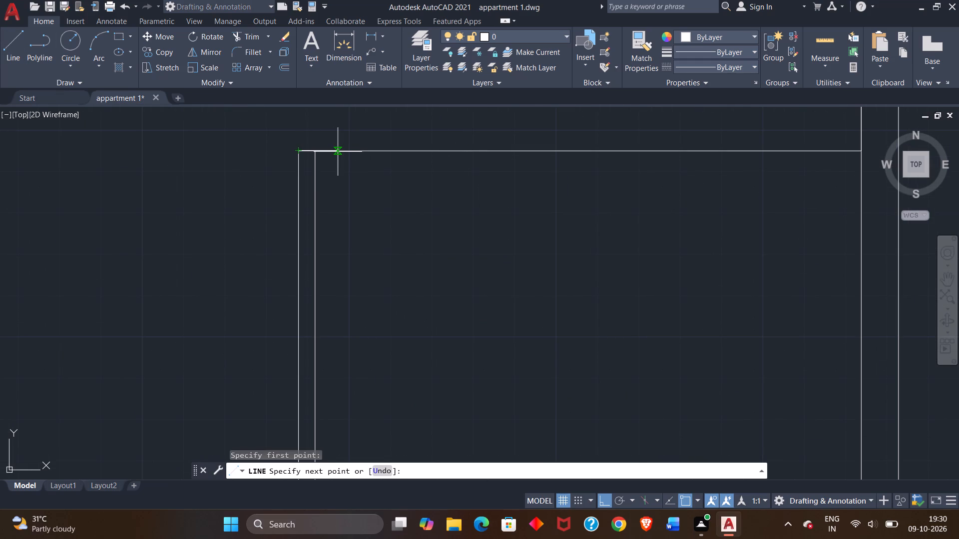
key(9)
key(shift+quotedbl)
key(Return)
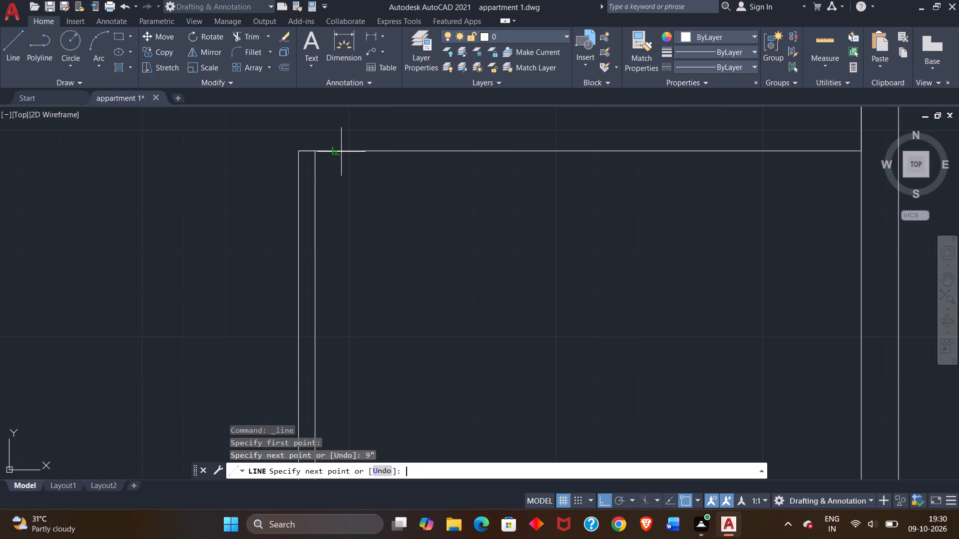
middle_drag(381, 371, 368, 298)
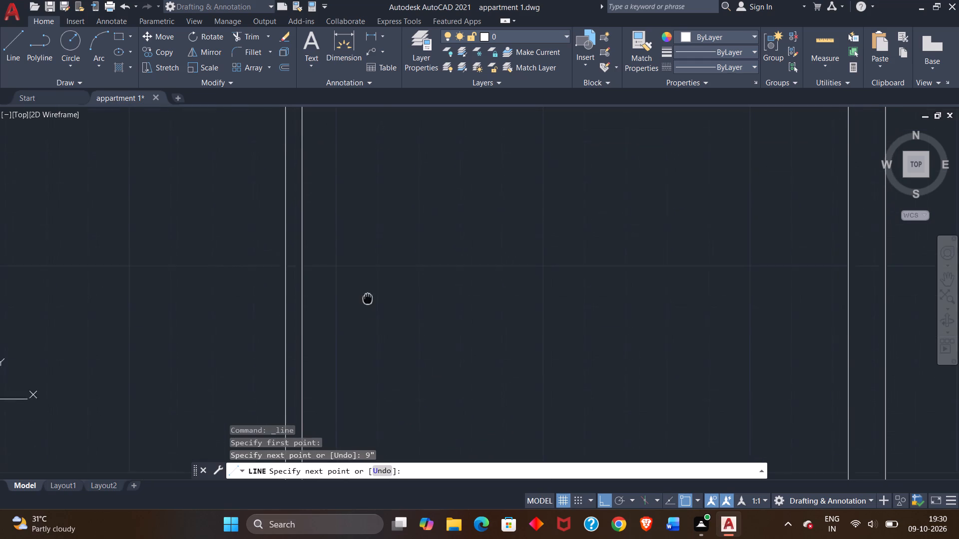
middle_drag(368, 298, 366, 286)
scroll(349, 397, down, 3)
scroll(349, 409, up, 2)
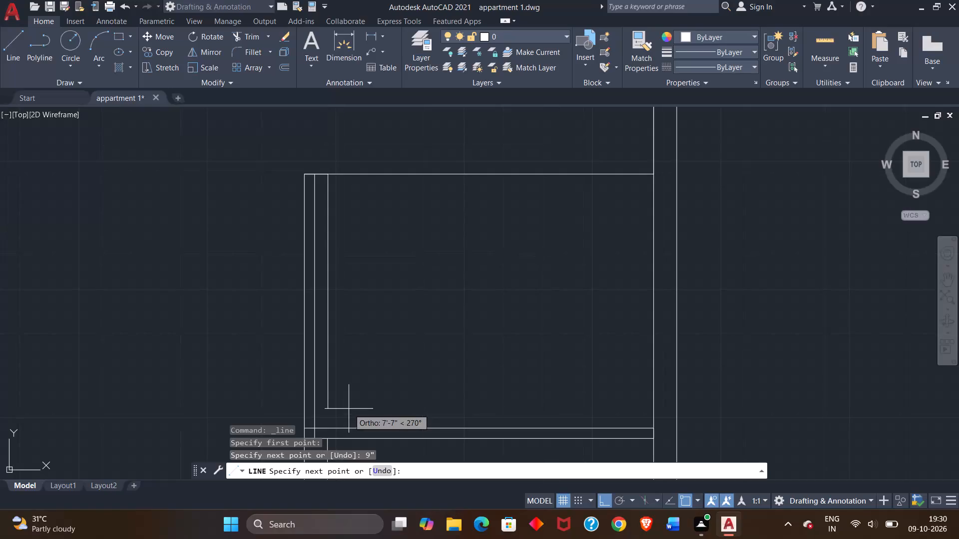
middle_drag(333, 437, 328, 379)
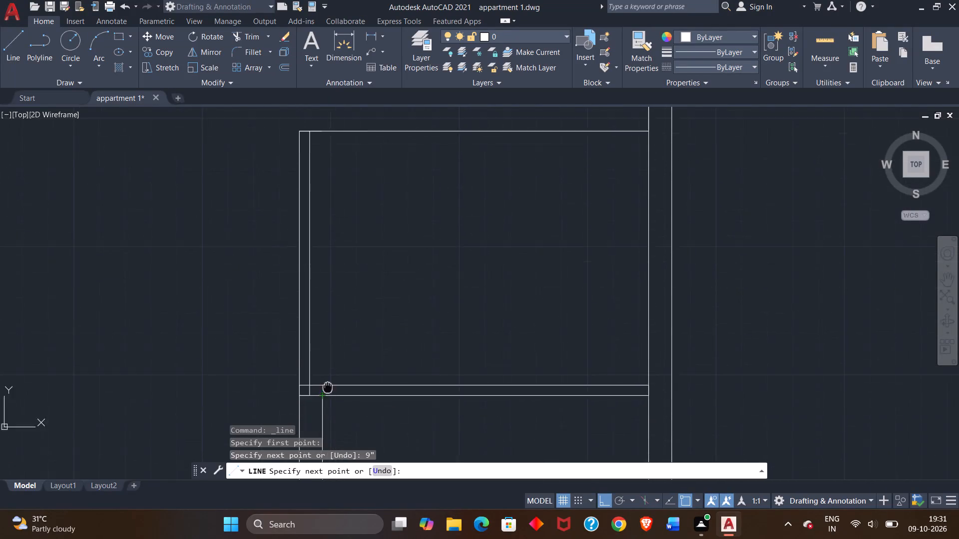
middle_drag(328, 379, 333, 317)
scroll(333, 317, up, 1)
click(322, 323)
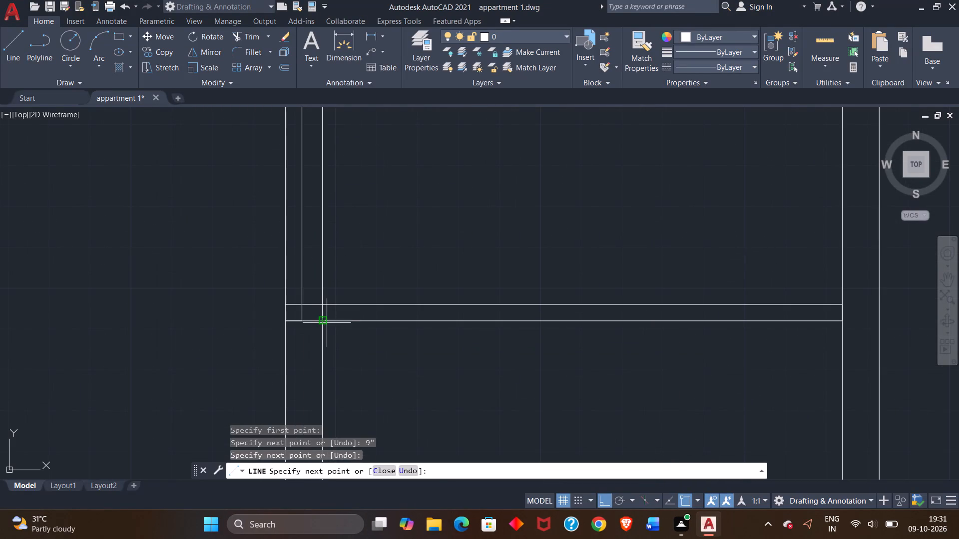
right_click(326, 322)
click(356, 328)
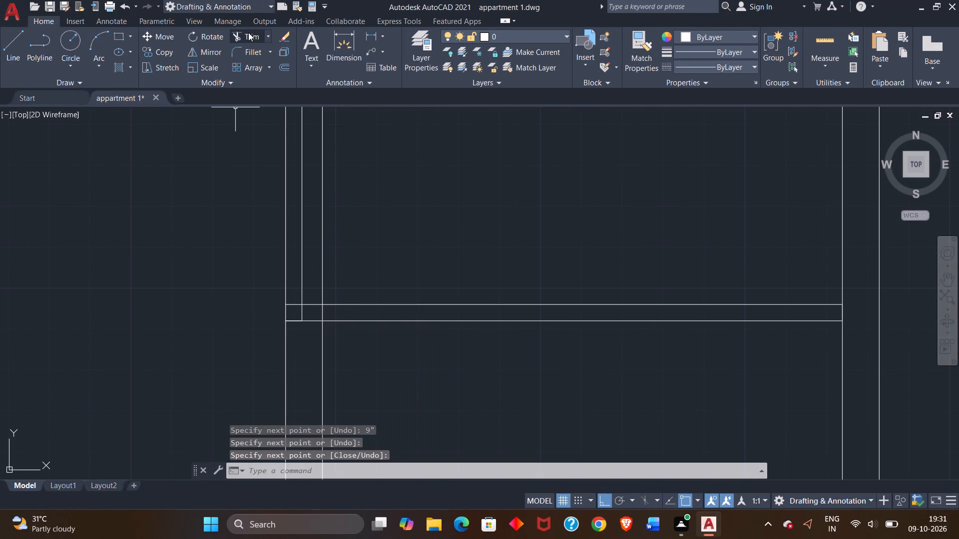
Trim away the old 4" inner line of the room's west wall, including its stub between the partition lines.
click(248, 32)
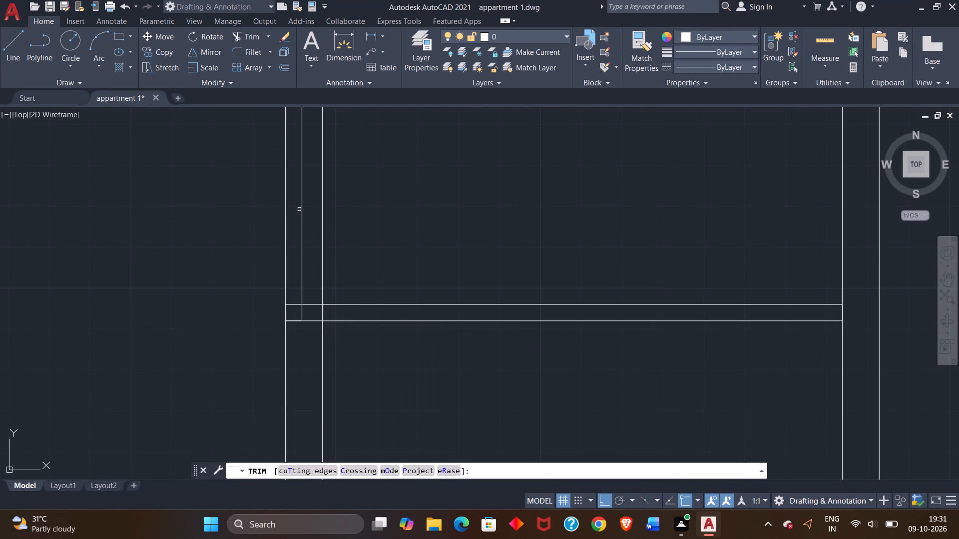
click(300, 205)
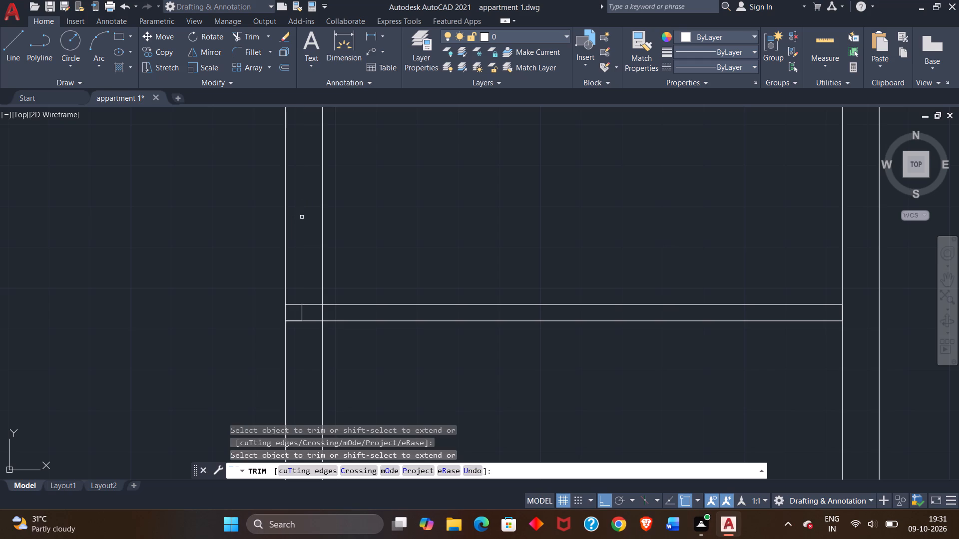
scroll(307, 320, up, 3)
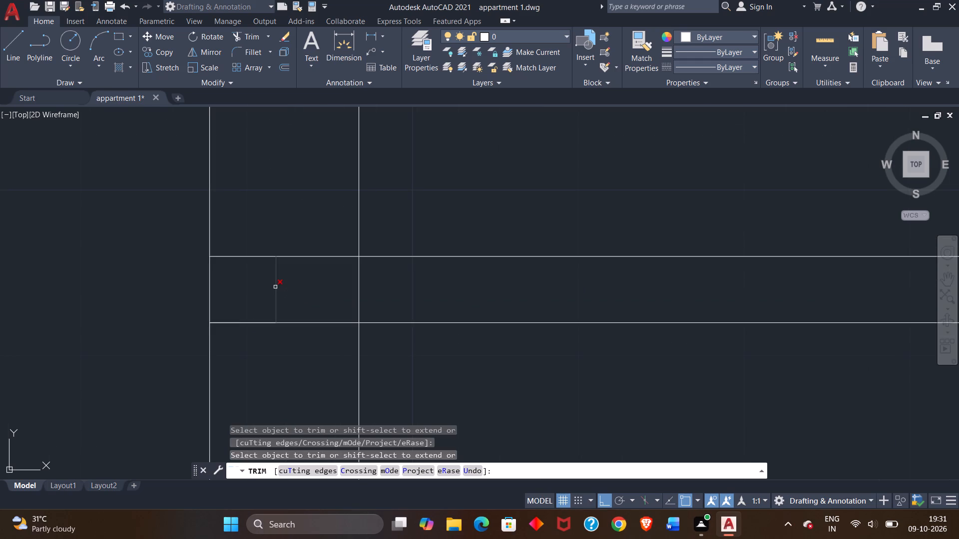
click(275, 287)
Trim the 4" partition's lines inside the 9" west wall and the wall's east face between the two partition lines.
scroll(393, 225, down, 2)
middle_drag(408, 211, 422, 308)
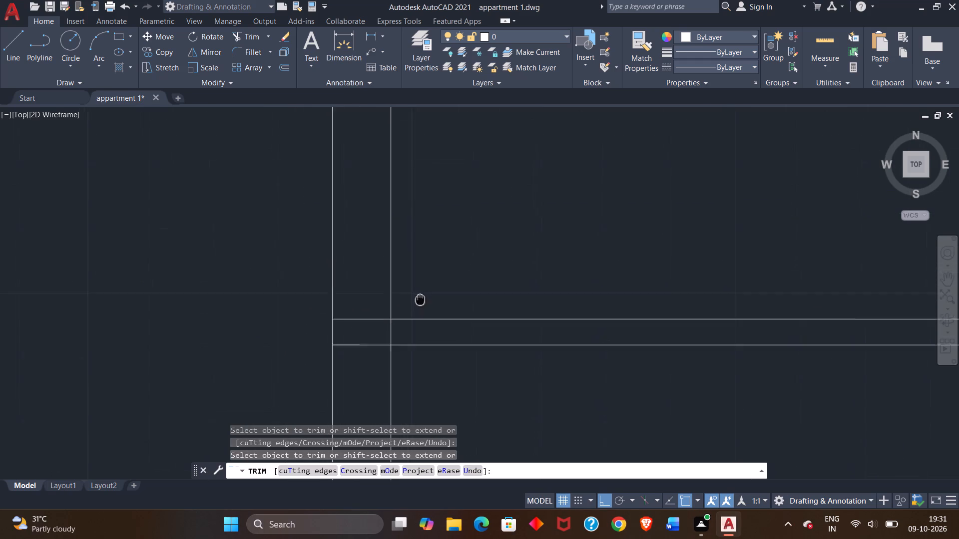
middle_drag(422, 308, 441, 438)
scroll(456, 199, down, 3)
middle_drag(479, 225, 472, 217)
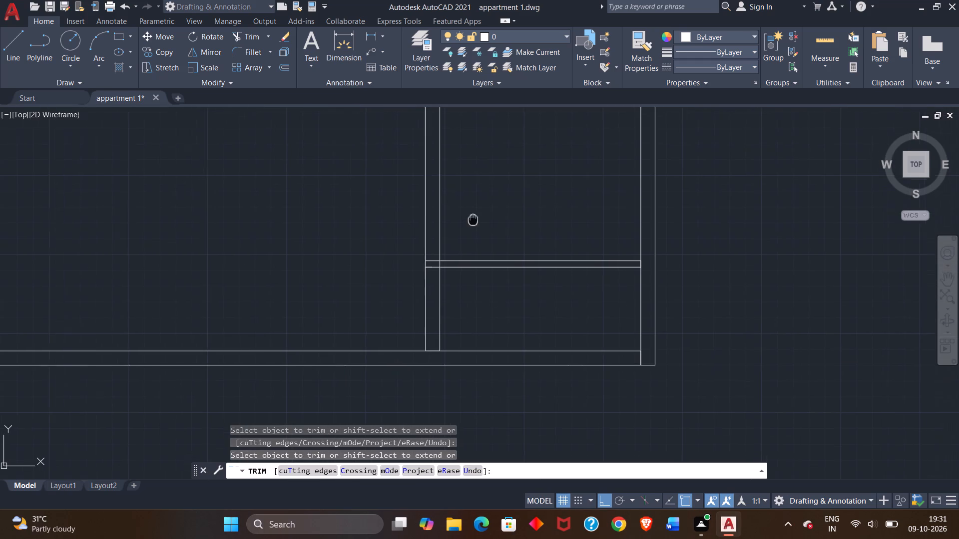
middle_drag(472, 217, 462, 164)
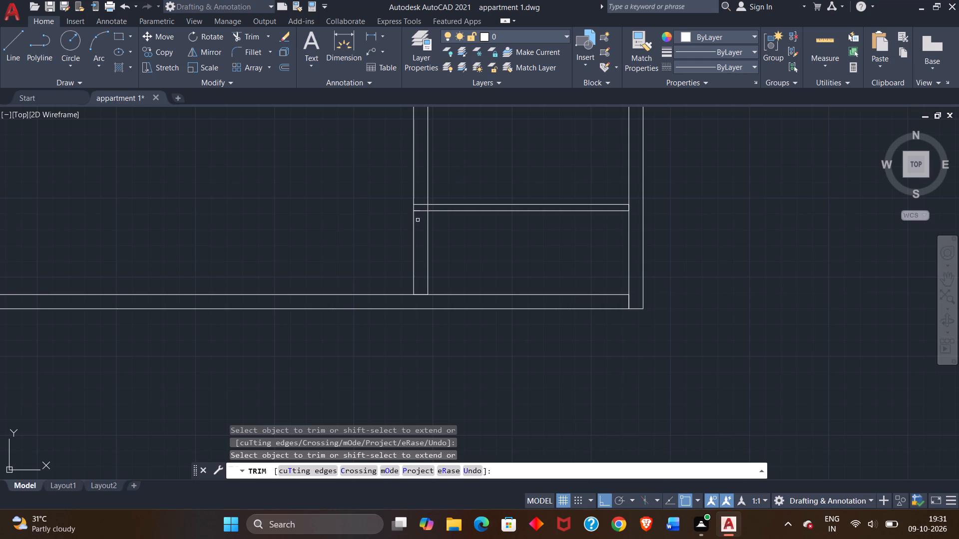
scroll(418, 220, up, 3)
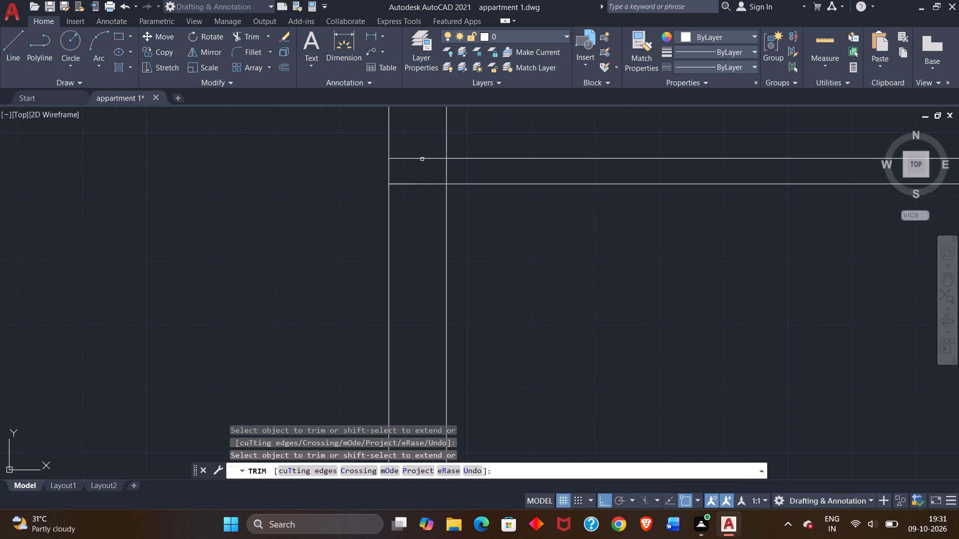
click(422, 159)
click(427, 184)
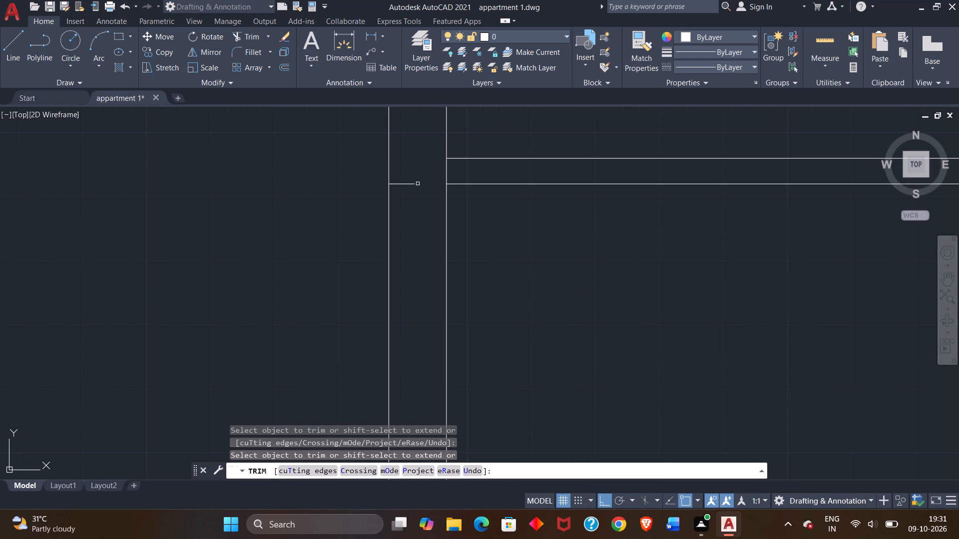
click(414, 184)
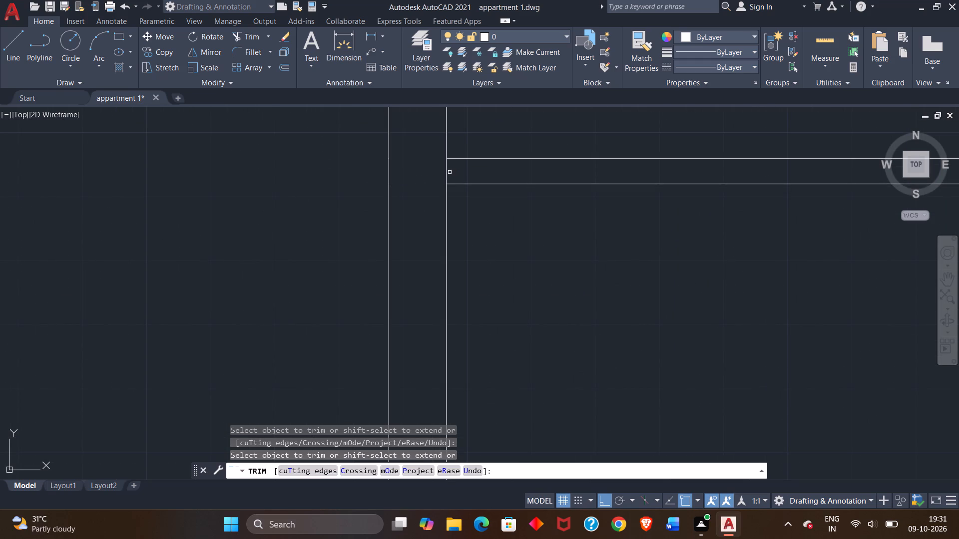
double_click(448, 172)
Trim the east outer wall's inner line where it overruns the south wall at the southeast corner.
scroll(326, 199, down, 3)
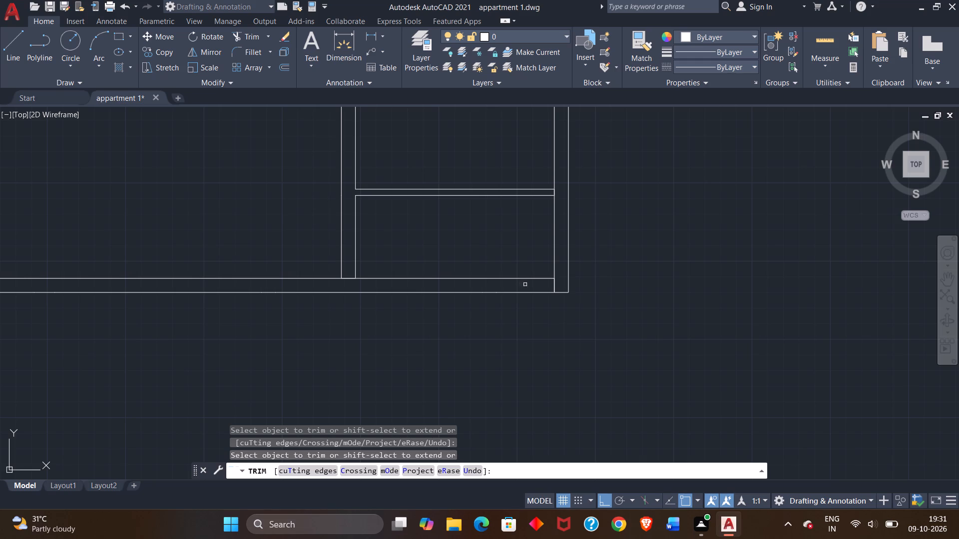
scroll(561, 287, up, 3)
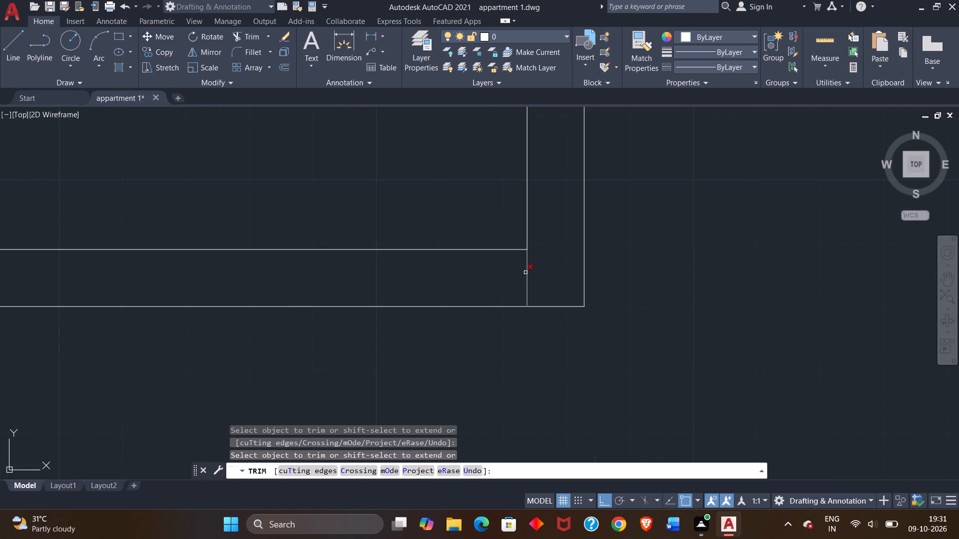
click(526, 281)
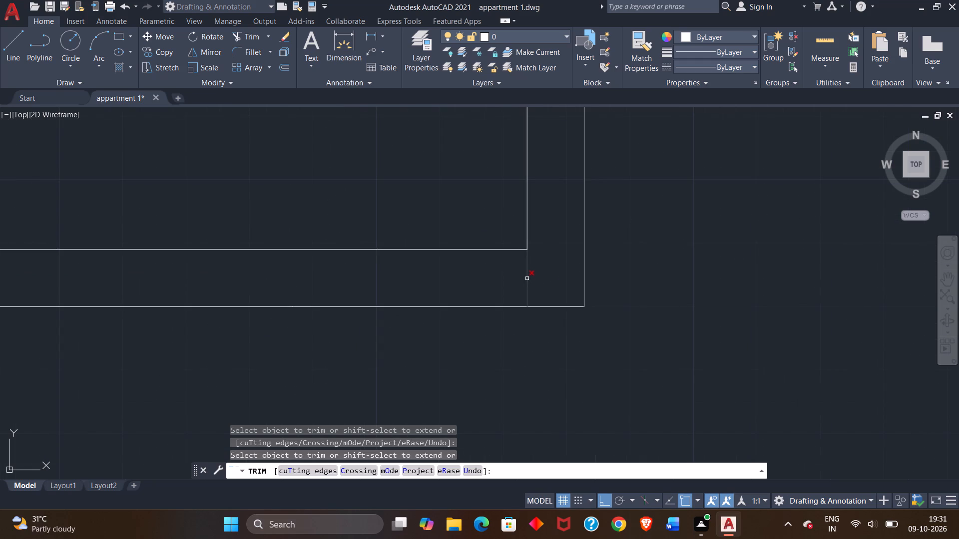
click(527, 278)
Trim the south outer wall's inner line between the two faces of the 9" wall to open the junction.
scroll(516, 283, down, 2)
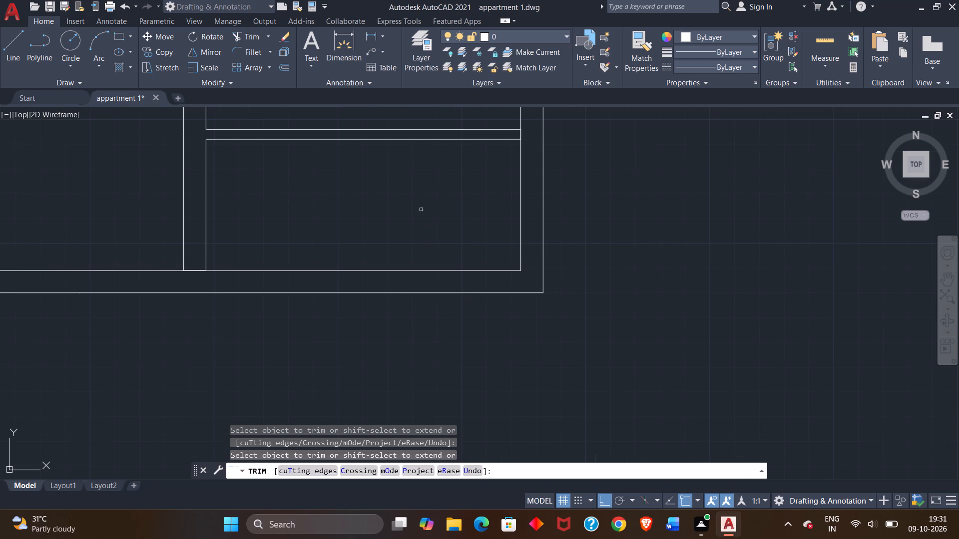
middle_drag(421, 209, 707, 317)
scroll(569, 325, down, 2)
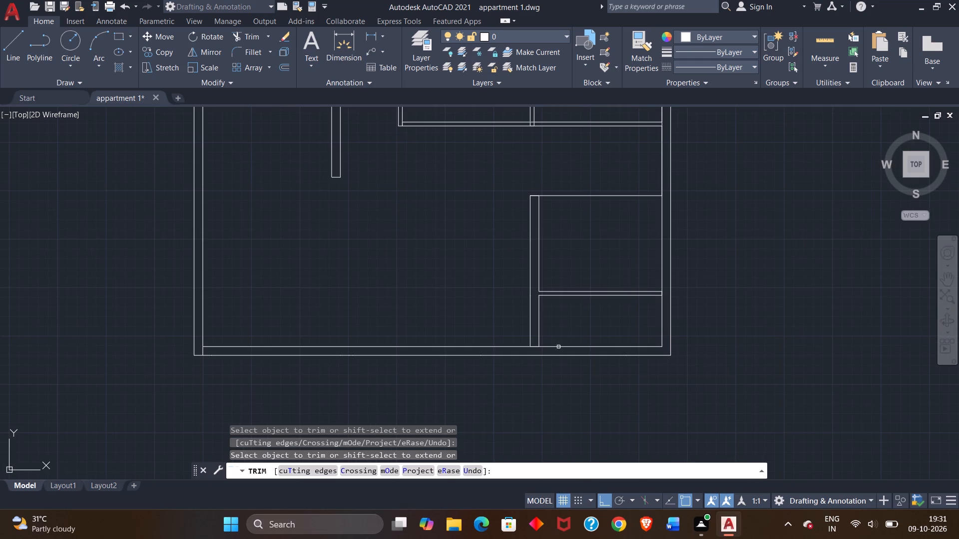
scroll(533, 349, up, 3)
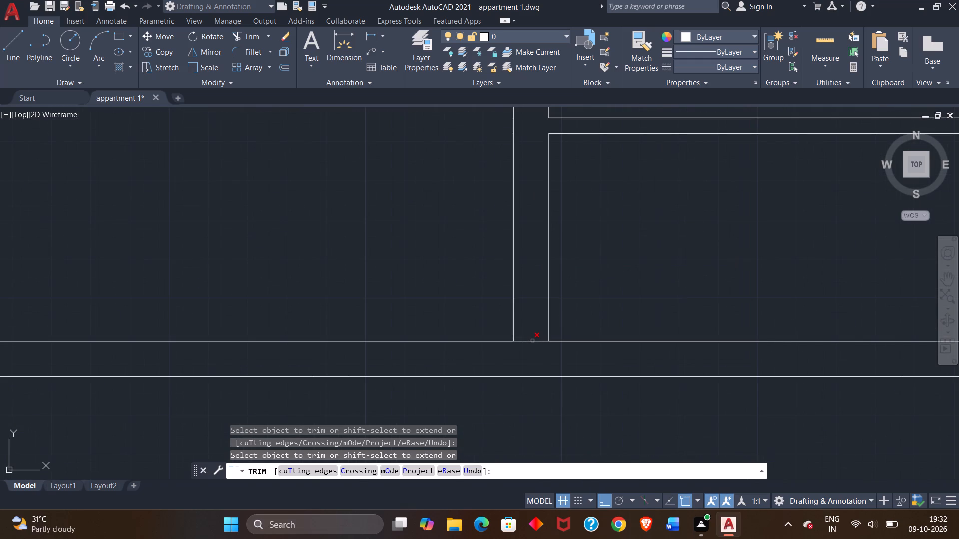
click(532, 341)
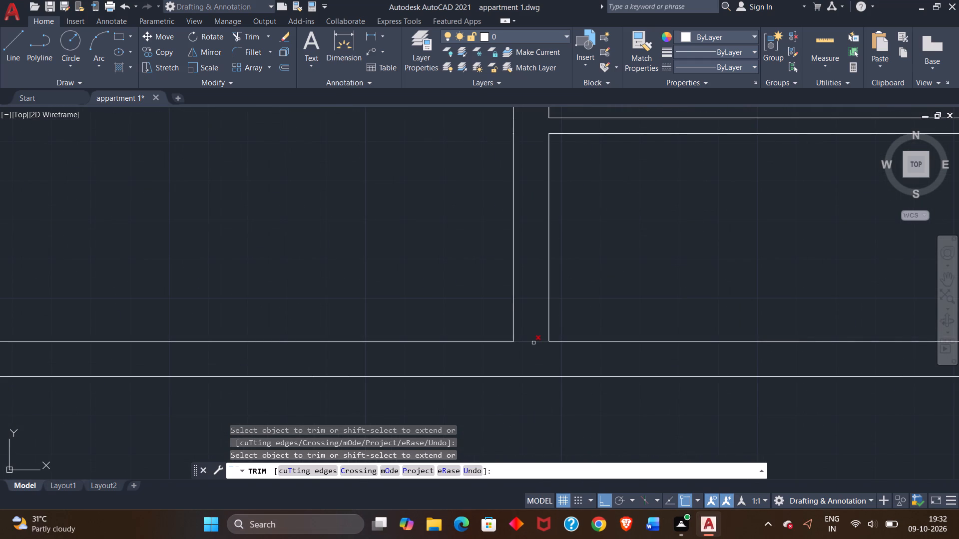
click(533, 343)
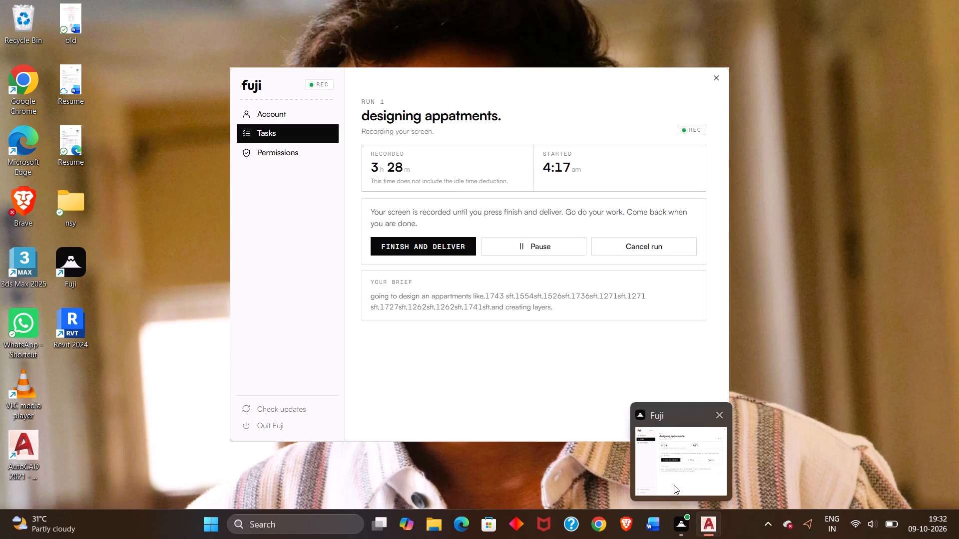
Draw the inner line of the lower east rooms' north wall, 4" below its outer line and running to the east outer wall.
scroll(400, 331, down, 1)
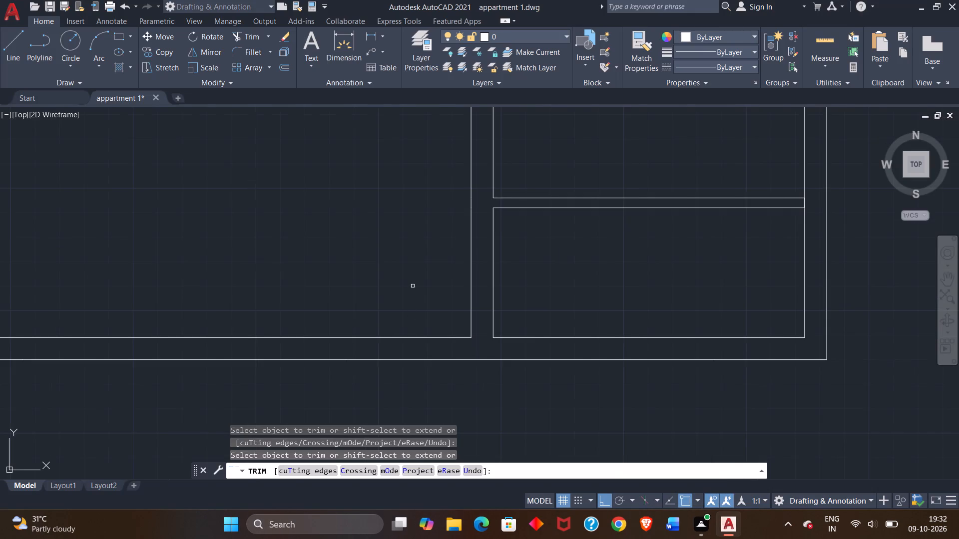
scroll(412, 286, down, 2)
middle_drag(409, 252, 436, 311)
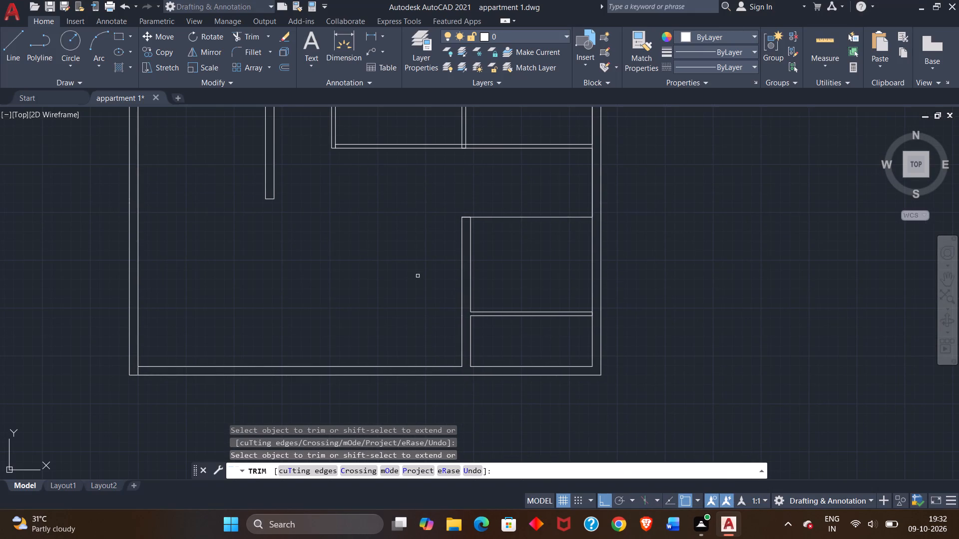
scroll(440, 246, up, 1)
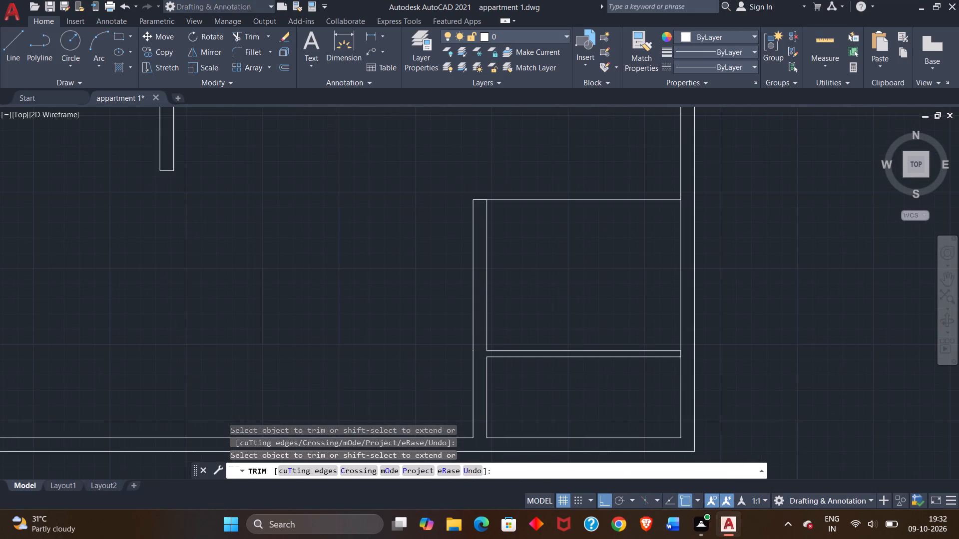
click(10, 57)
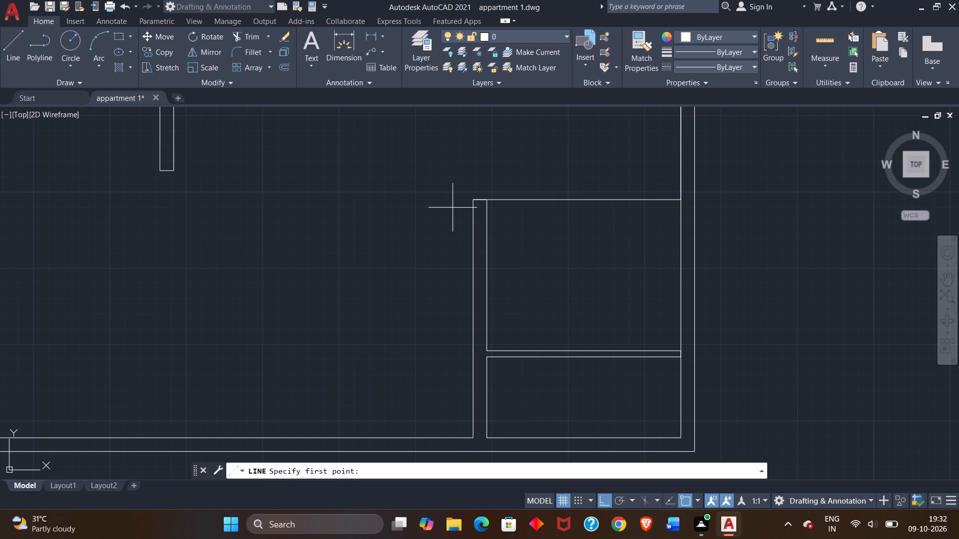
scroll(453, 205, up, 2)
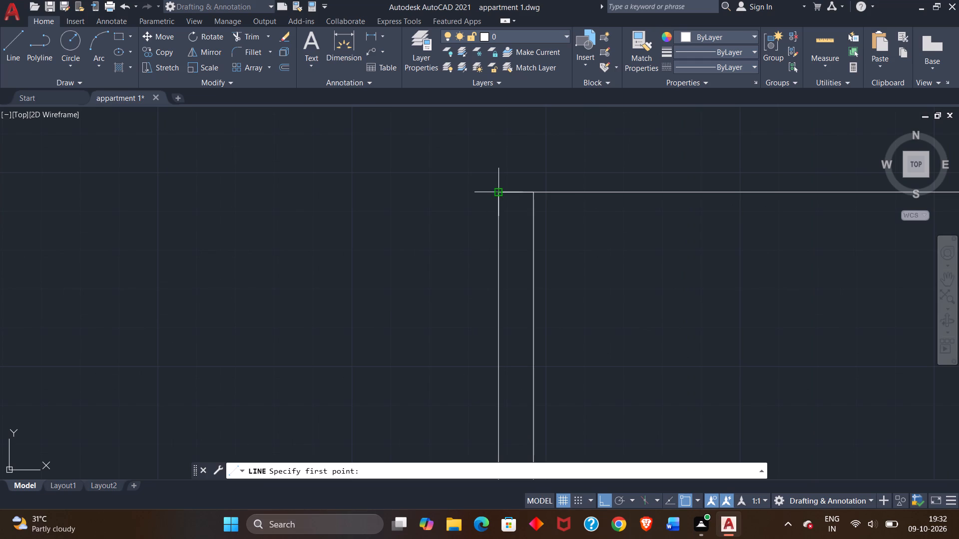
click(495, 194)
key(4)
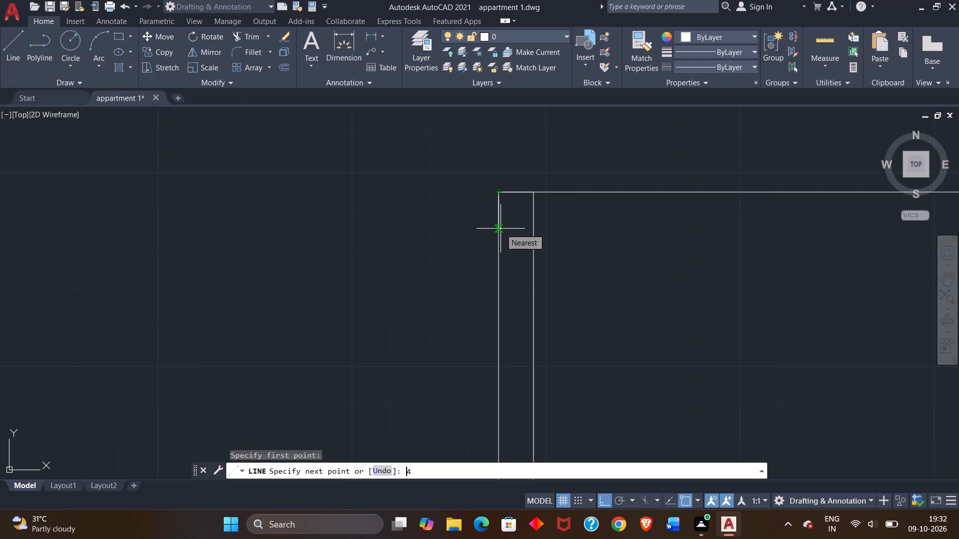
key(shift+quotedbl)
key(Return)
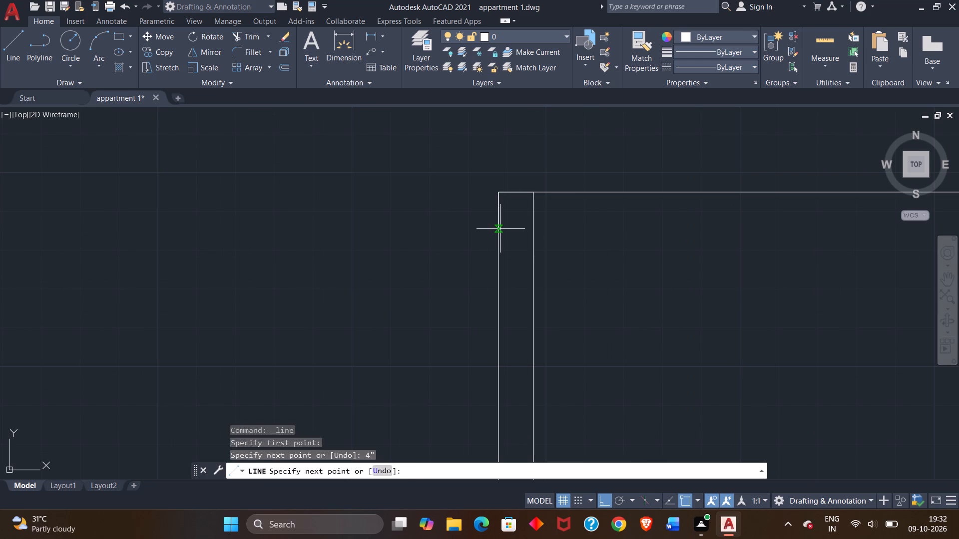
scroll(736, 277, down, 1)
middle_drag(737, 285, 429, 323)
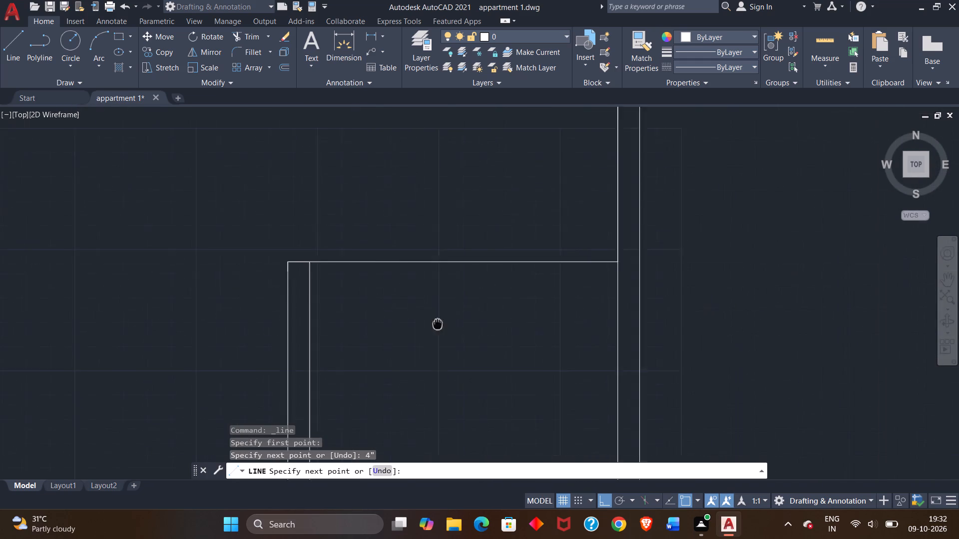
middle_drag(429, 323, 426, 323)
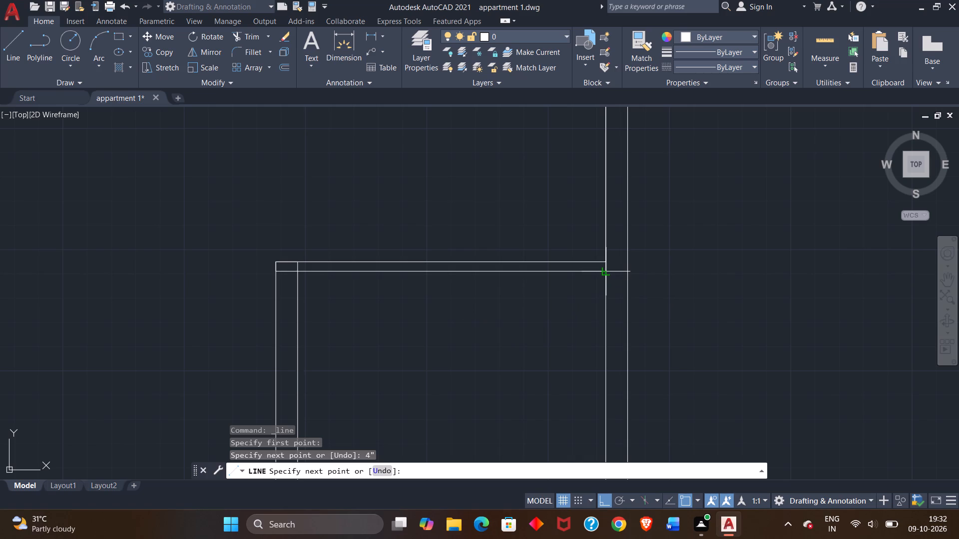
click(609, 272)
right_click(589, 313)
click(607, 319)
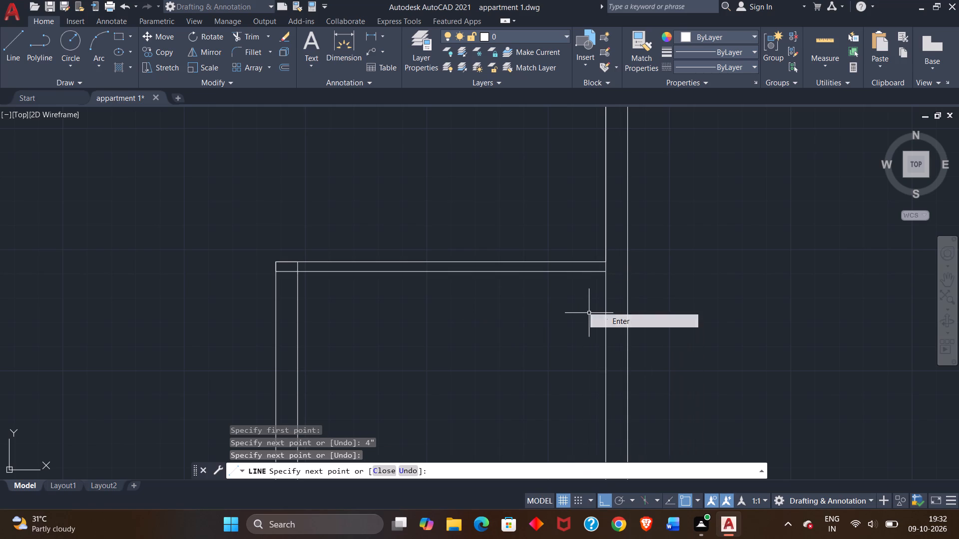
Trim the new 4" wall line inside the 9" wall and the 9" wall's east face above it at the northwest corner.
scroll(370, 272, down, 2)
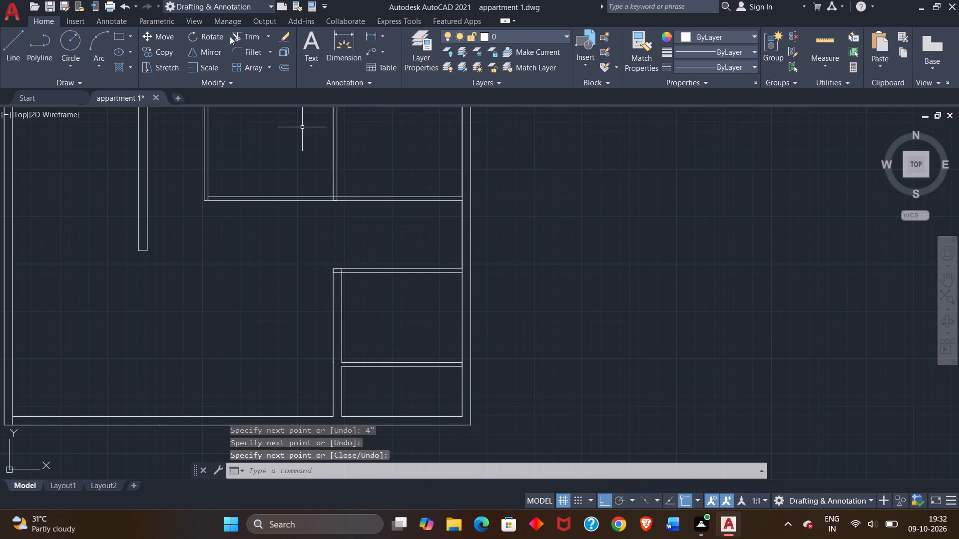
click(244, 37)
scroll(337, 284, up, 1)
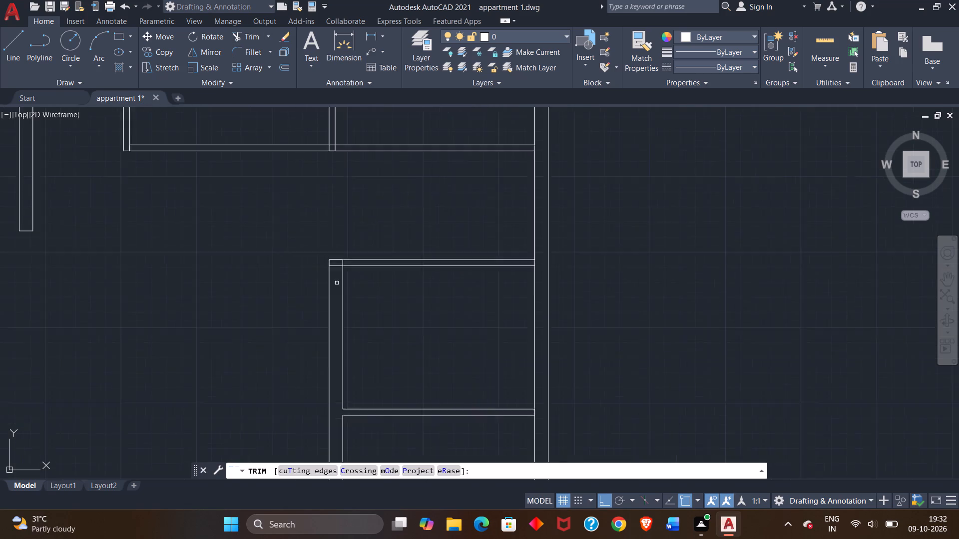
scroll(337, 283, up, 2)
click(334, 242)
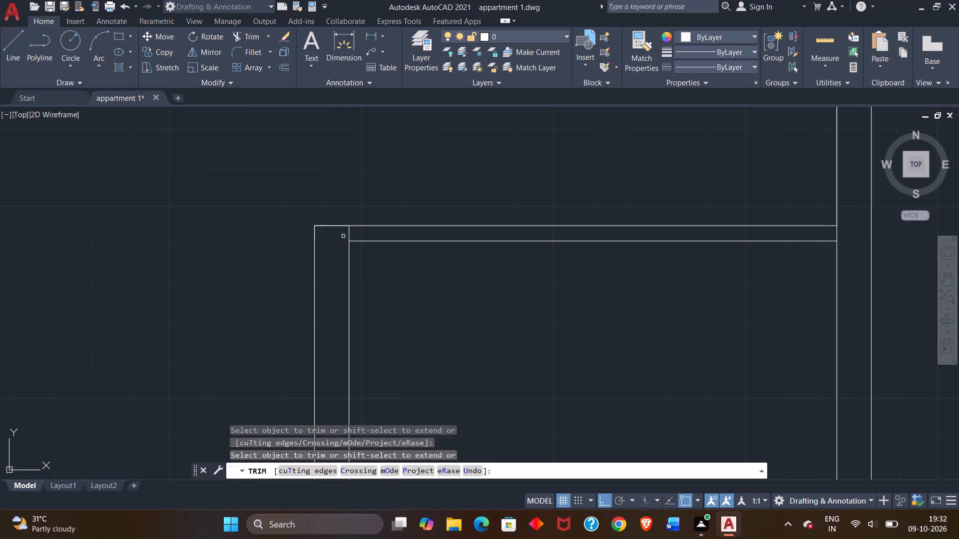
click(350, 235)
Trim the east outer wall's inner line between the two lines of the rooms' 4" north wall and of the 4" partition.
scroll(222, 233, down, 2)
scroll(449, 237, up, 4)
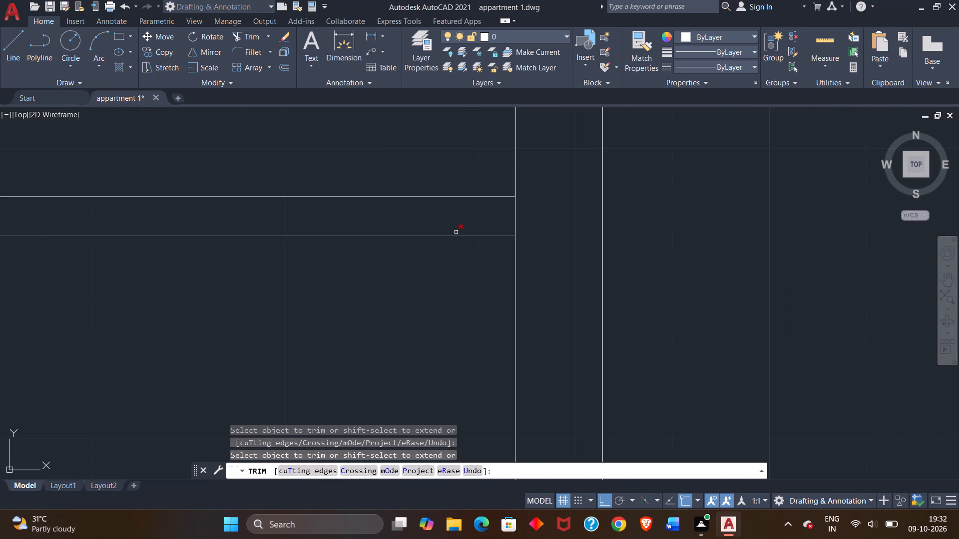
click(514, 216)
scroll(522, 231, down, 2)
scroll(659, 235, down, 3)
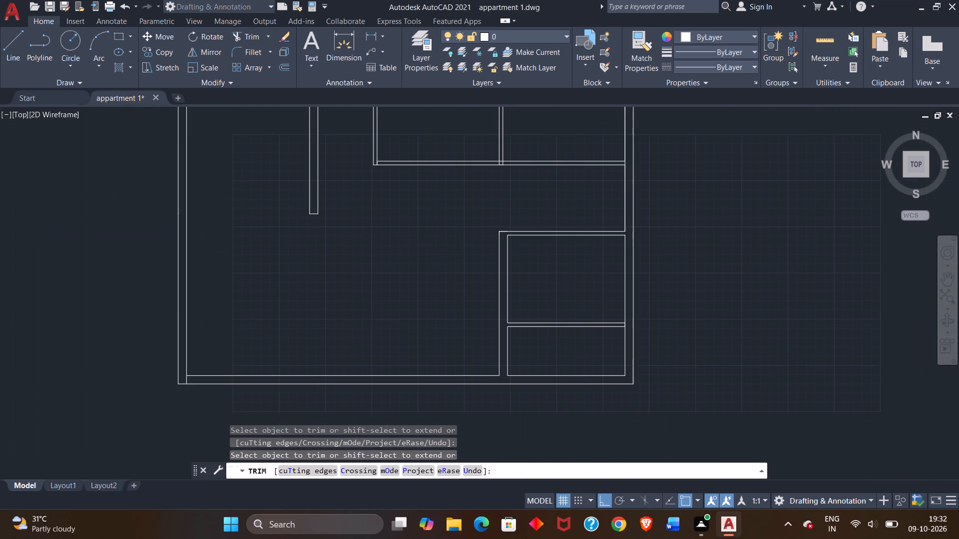
middle_drag(676, 277, 654, 206)
scroll(611, 274, up, 4)
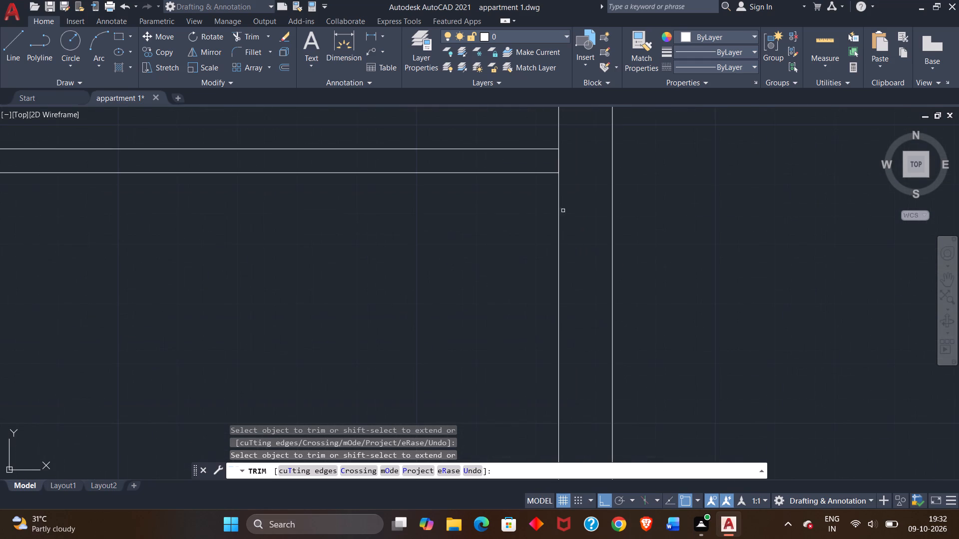
double_click(559, 163)
click(558, 163)
Draw a line from the 4" partition's upper line across the 9" wall, continuing 11' west beyond its west face.
scroll(671, 167, down, 3)
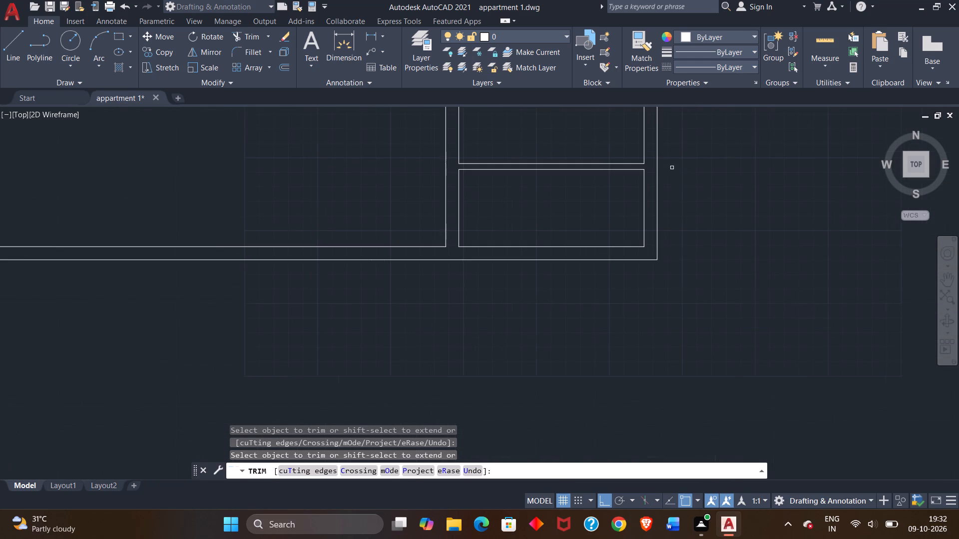
middle_drag(691, 173, 730, 307)
middle_drag(730, 307, 736, 307)
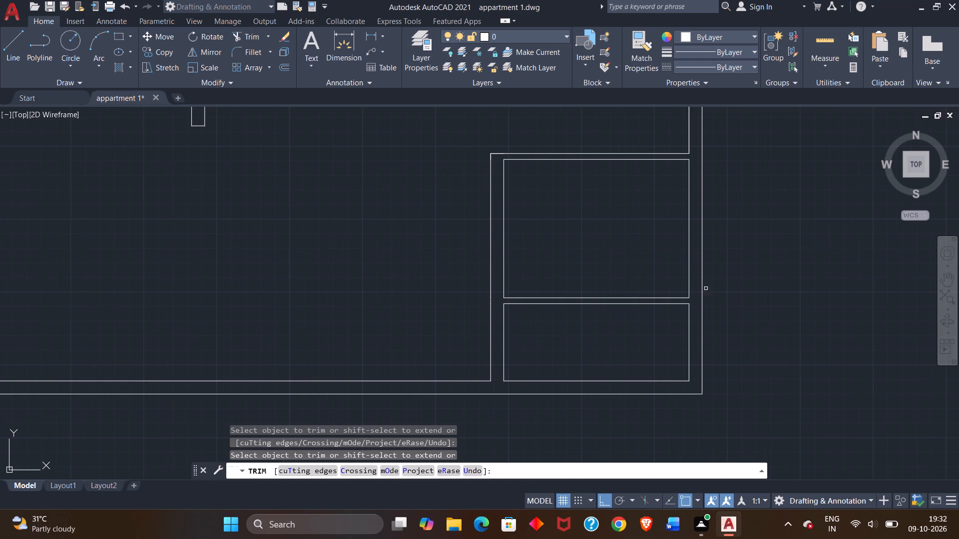
click(21, 55)
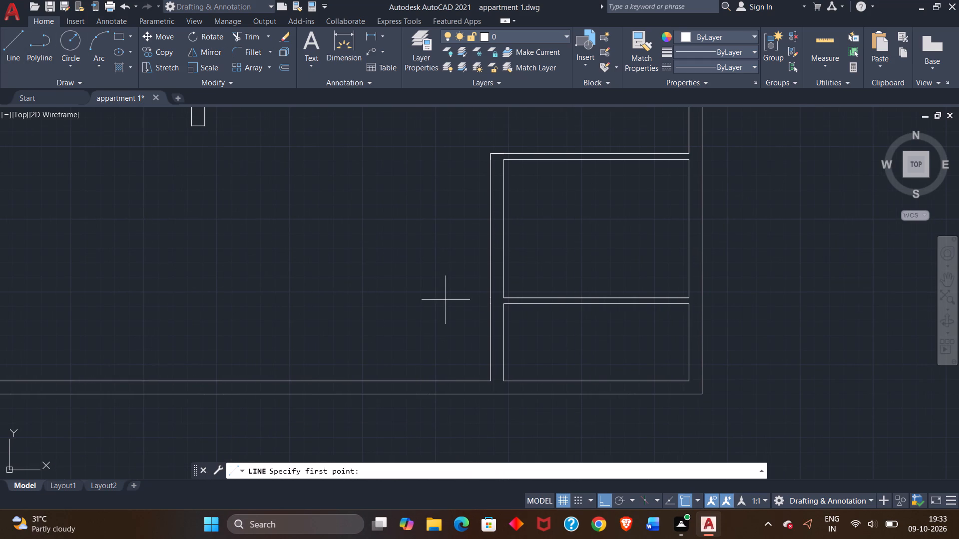
scroll(446, 300, up, 2)
click(592, 299)
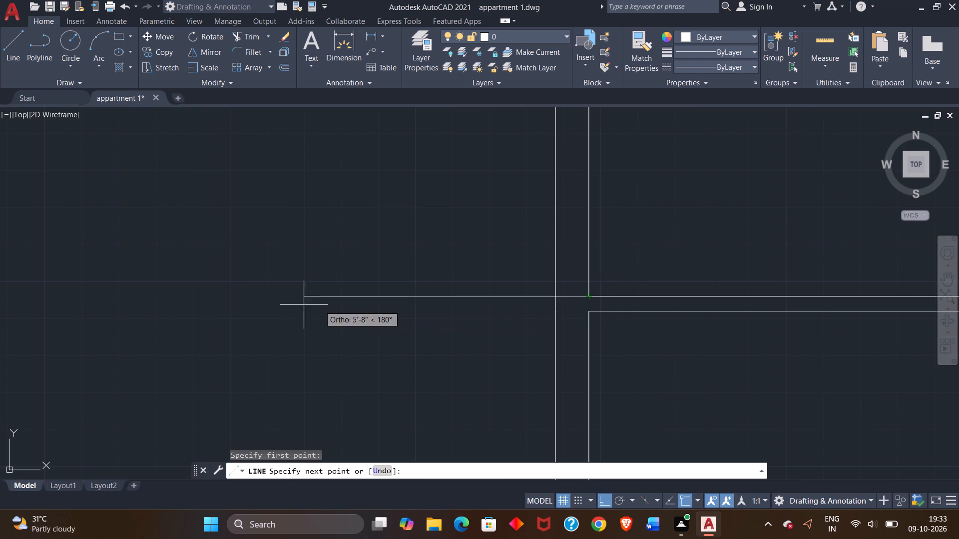
scroll(265, 301, down, 3)
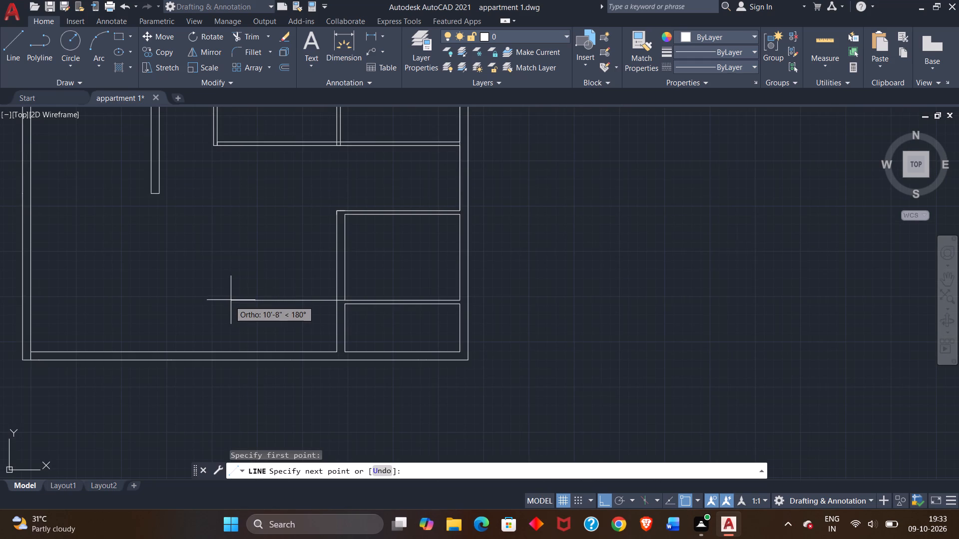
scroll(298, 283, up, 4)
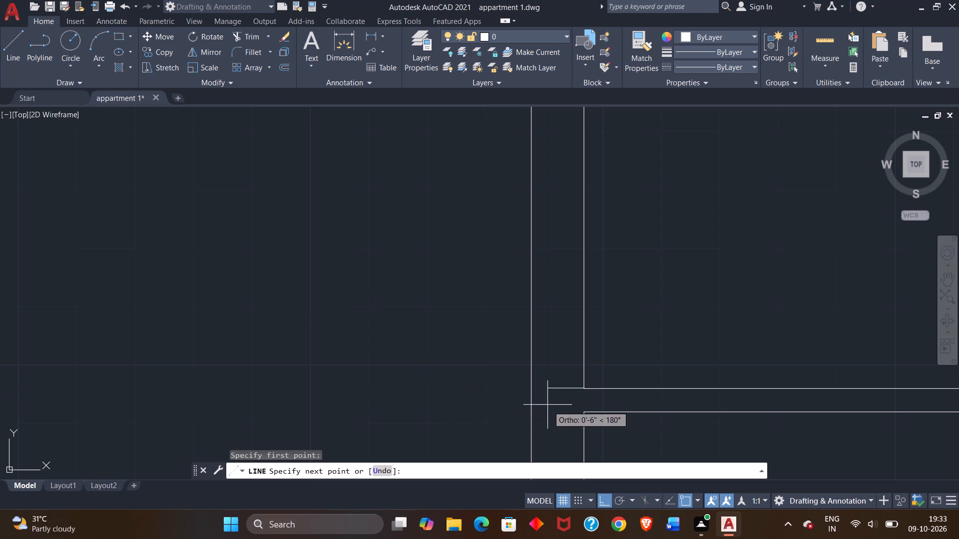
double_click(533, 388)
scroll(314, 389, down, 2)
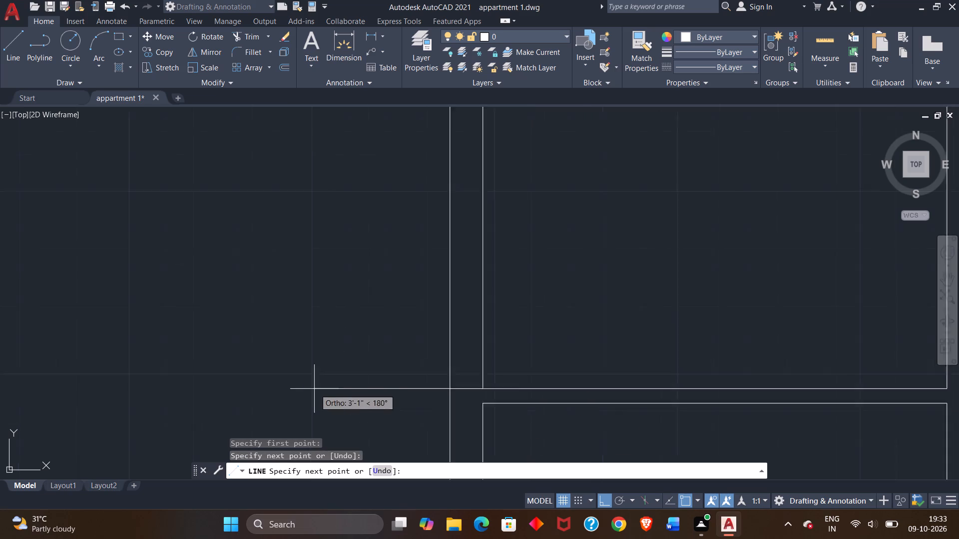
scroll(314, 389, down, 3)
text(11')
key(Return)
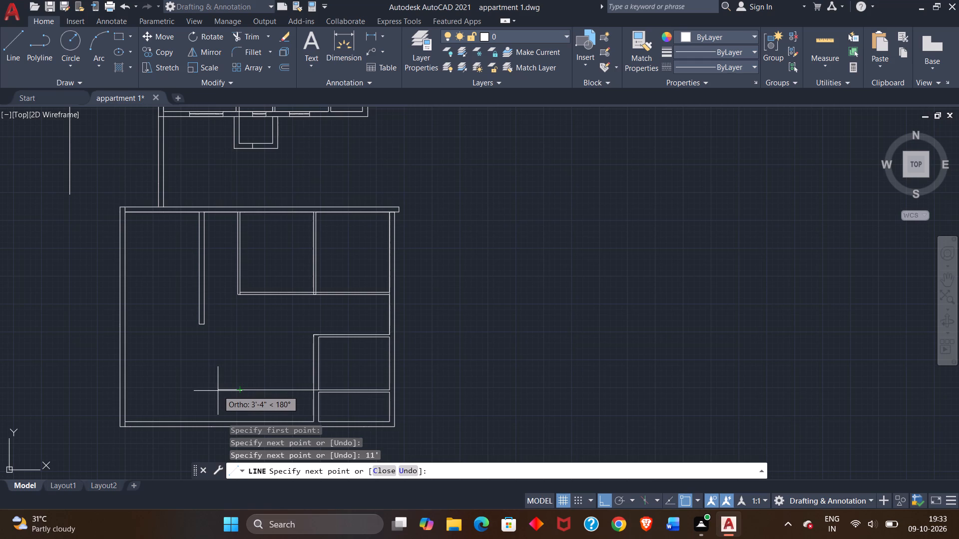
Extend the line 4" further west, and turn it south to meet the south outer wall's inner line.
scroll(220, 391, up, 2)
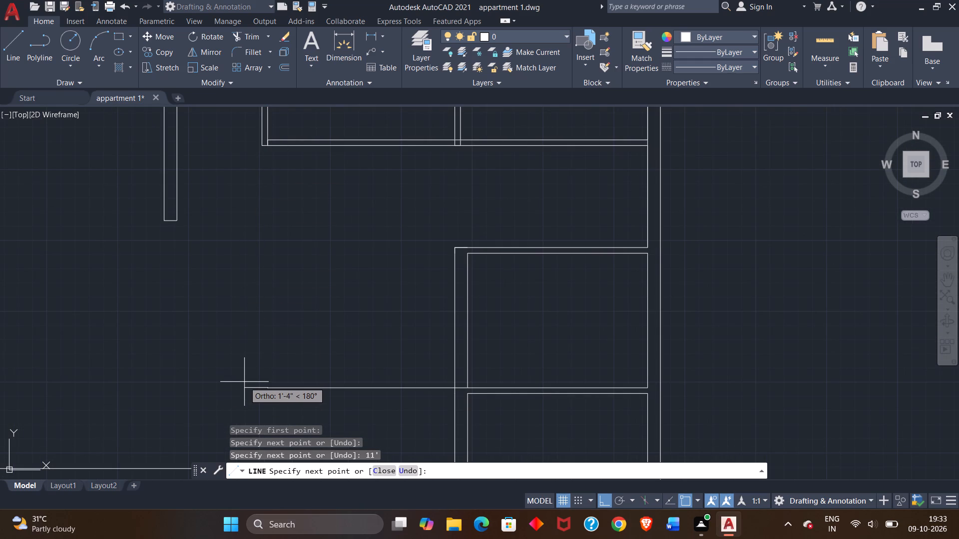
key(4)
key(shift+quotedbl)
key(Return)
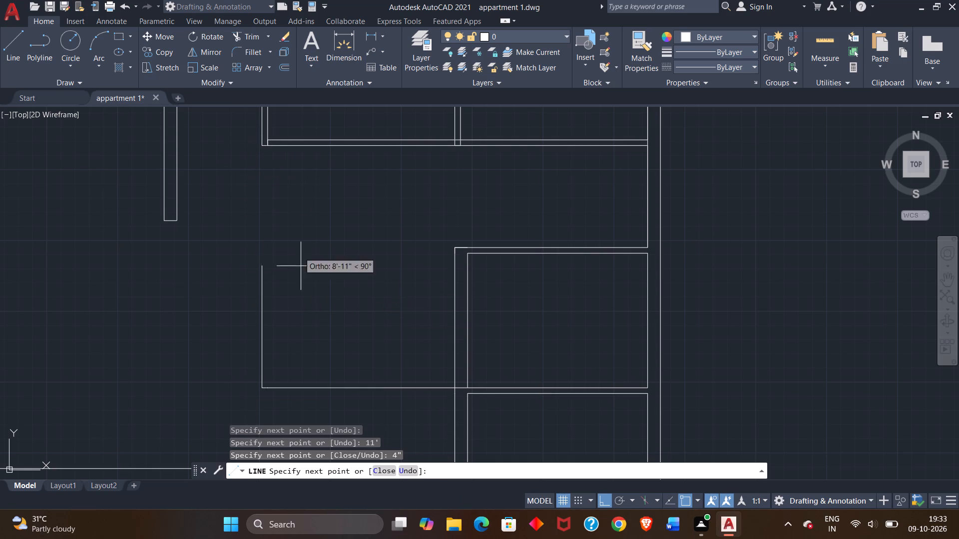
scroll(310, 355, down, 2)
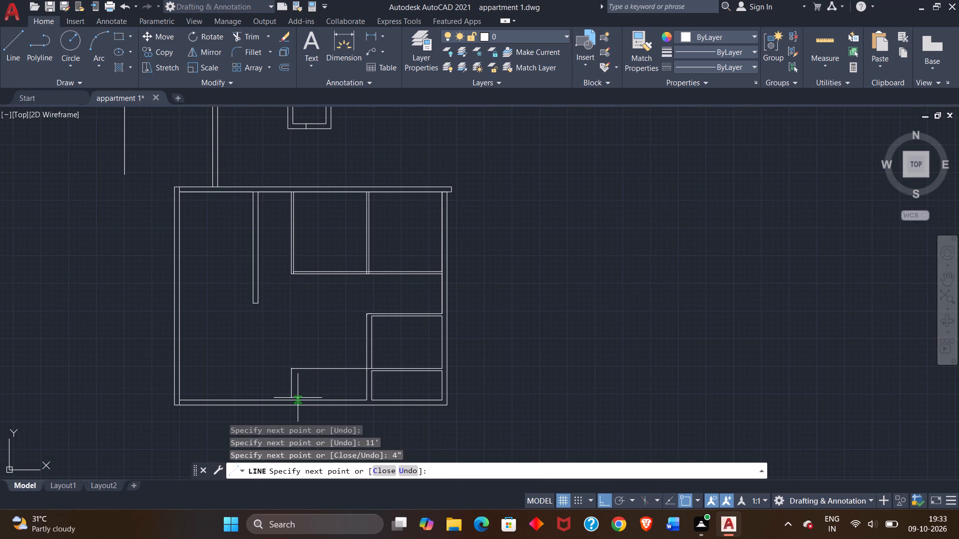
scroll(288, 402, up, 4)
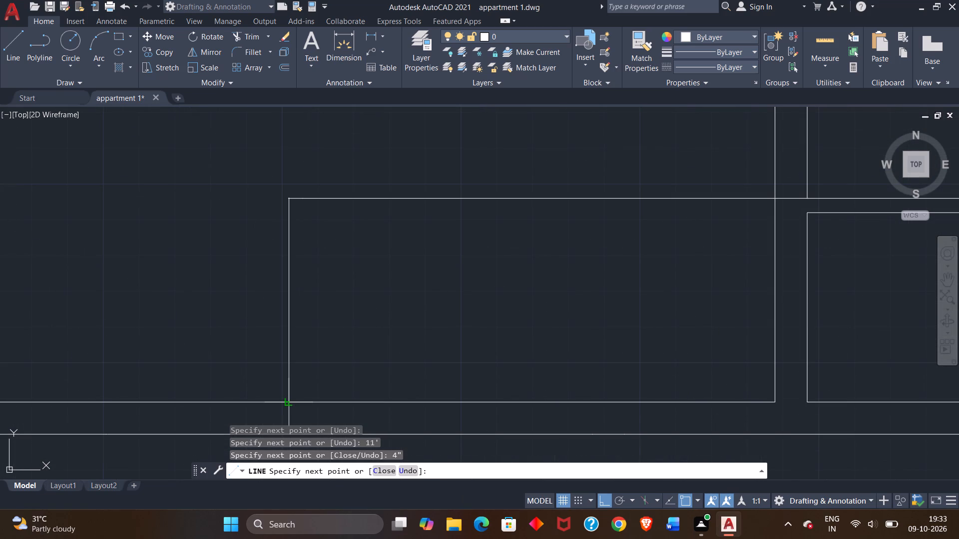
click(287, 402)
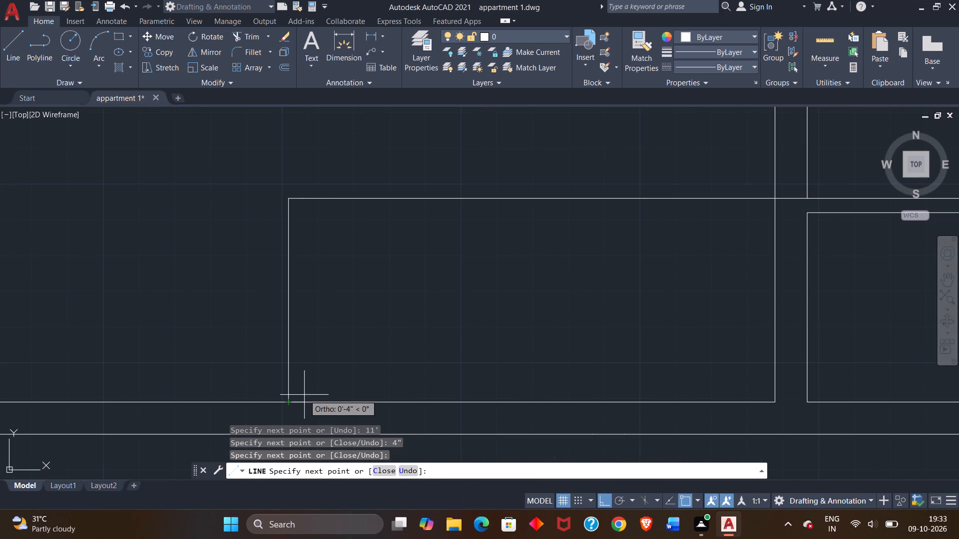
Continue the line 4" east along the south wall's inner line, and turn it north to meet the room's upper line.
key(4)
key(shift+quotedbl)
key(Return)
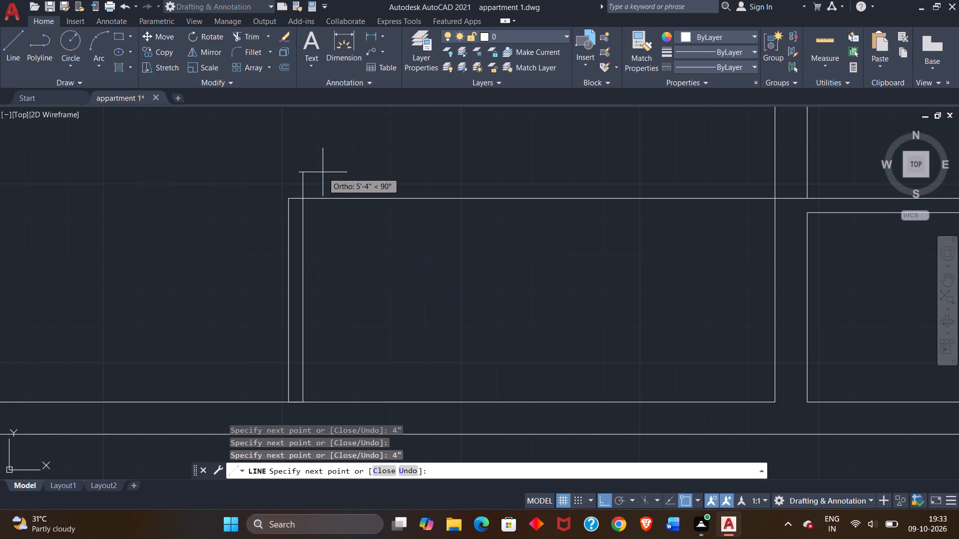
scroll(298, 183, up, 3)
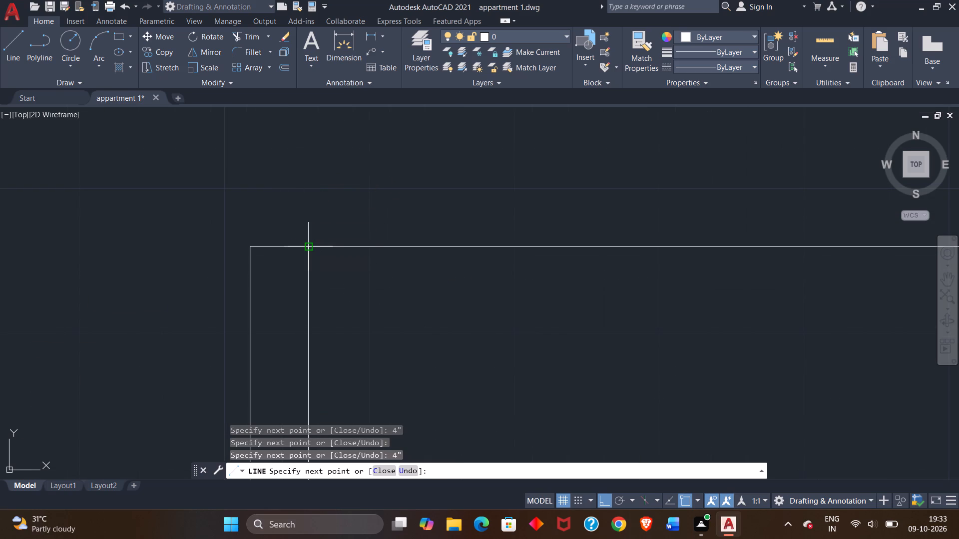
click(308, 244)
scroll(332, 275, down, 2)
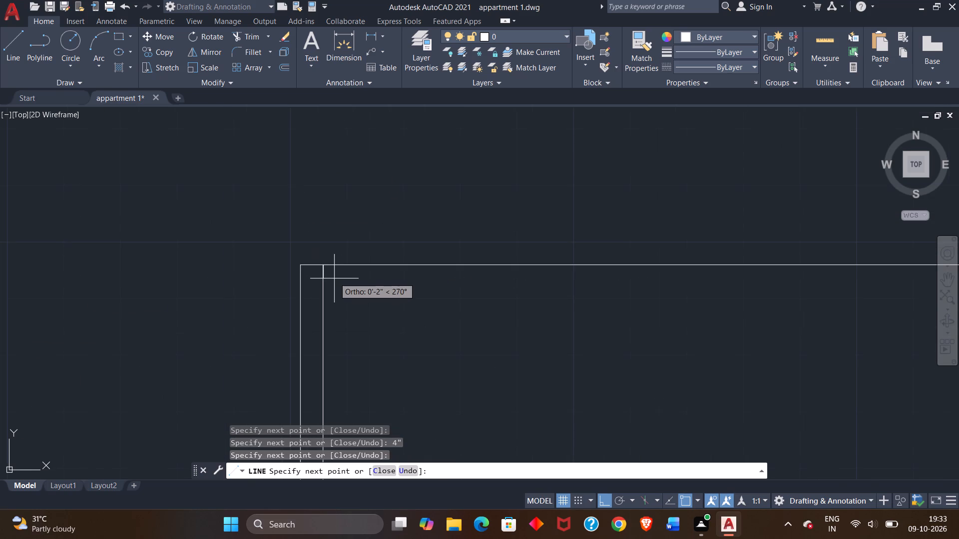
scroll(335, 280, down, 2)
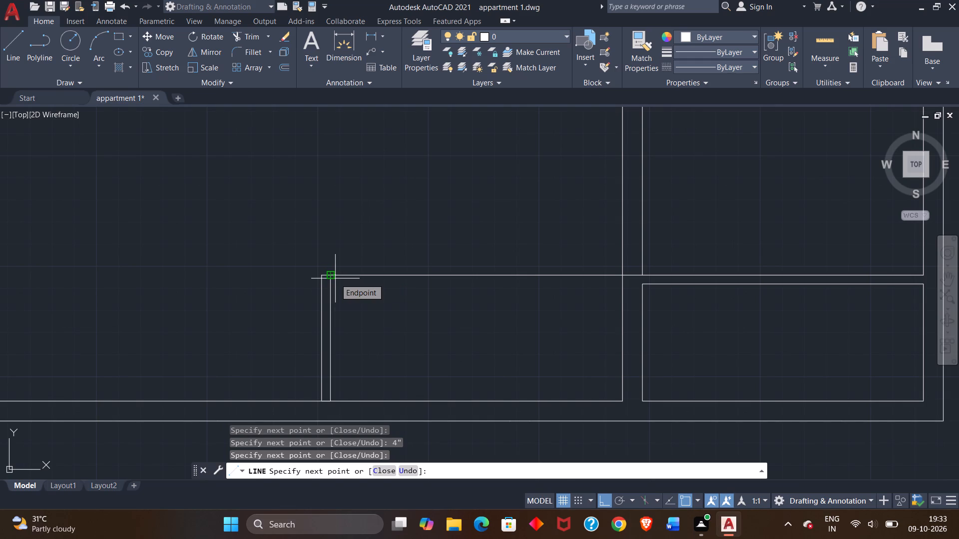
right_click(326, 235)
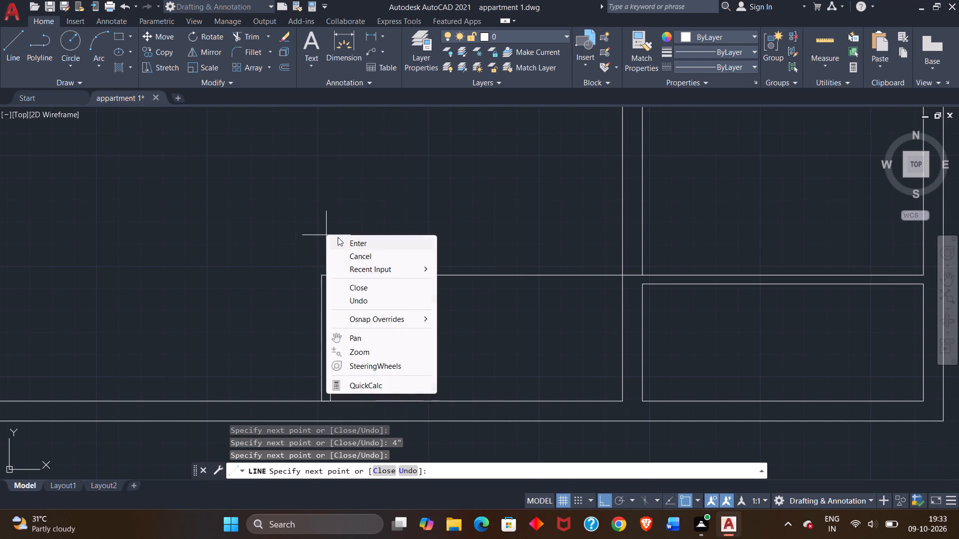
click(347, 243)
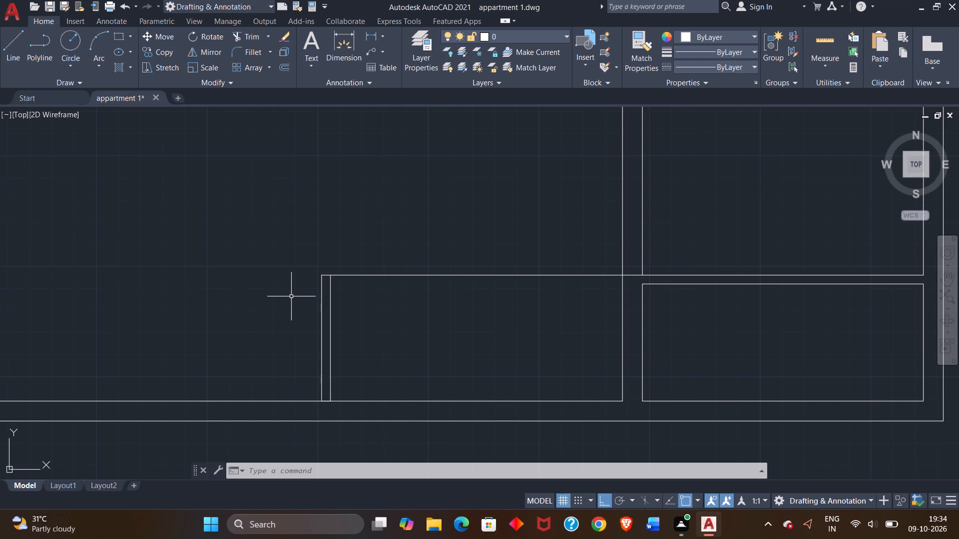
Draw a line from the 4" partition's lower line at the 9" wall's east face west to the new 4" wall's west line.
middle_drag(289, 296, 284, 222)
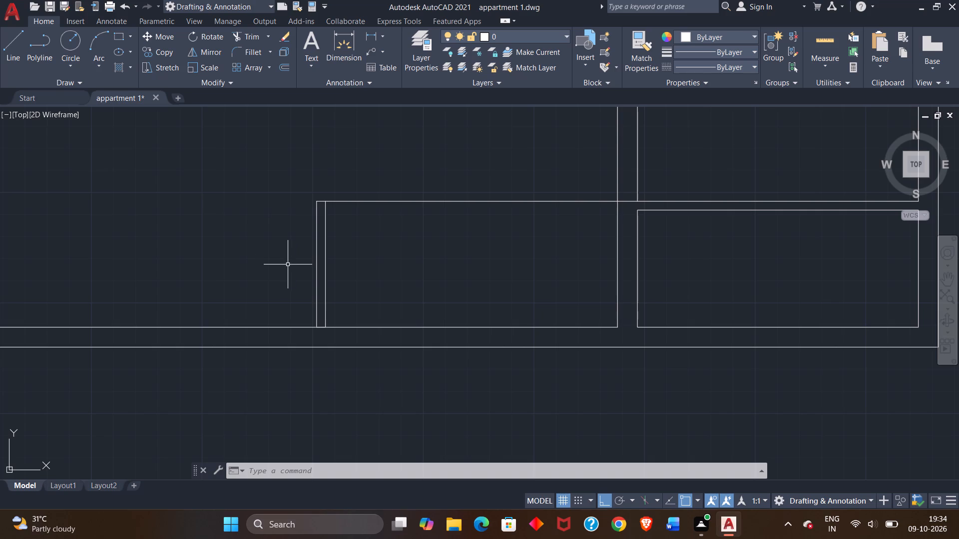
middle_drag(293, 286, 319, 264)
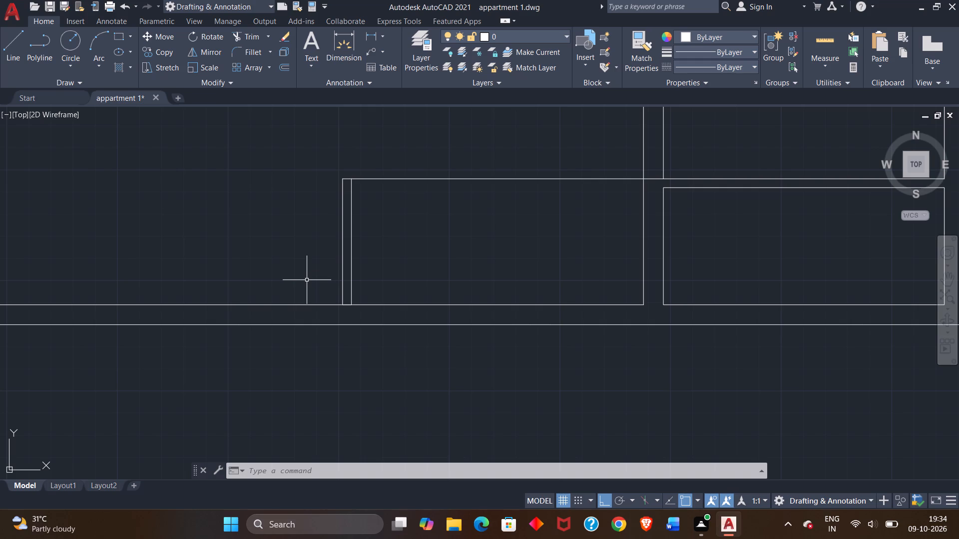
middle_drag(317, 271, 337, 271)
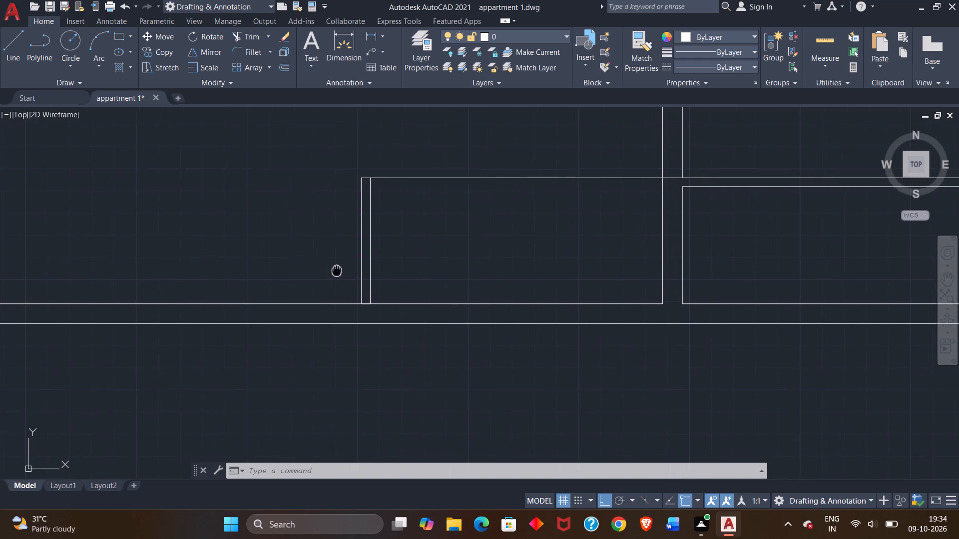
middle_drag(337, 271, 337, 263)
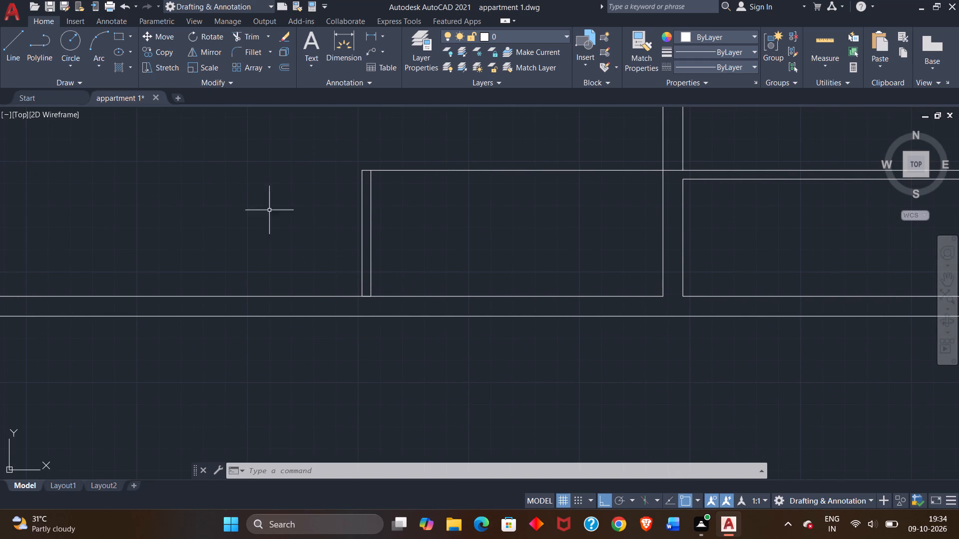
click(13, 55)
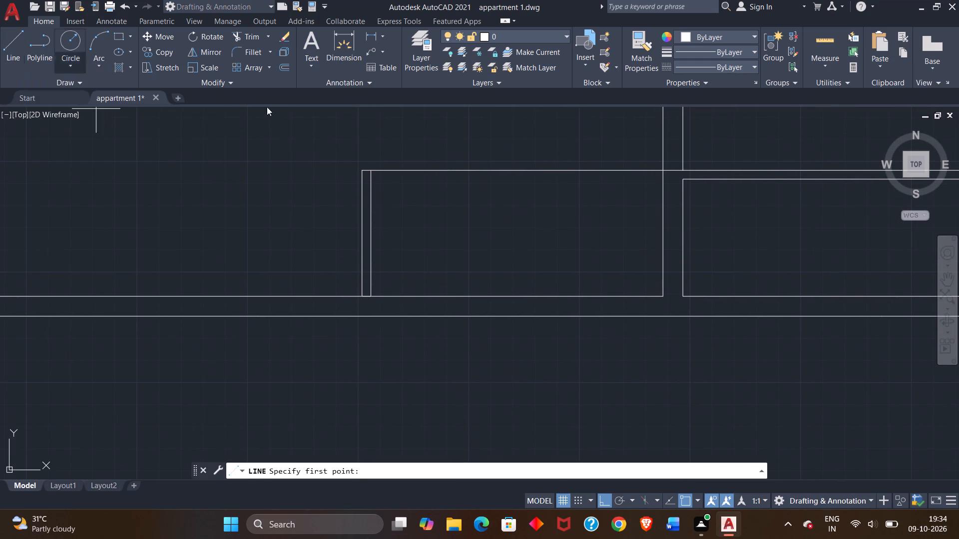
click(683, 181)
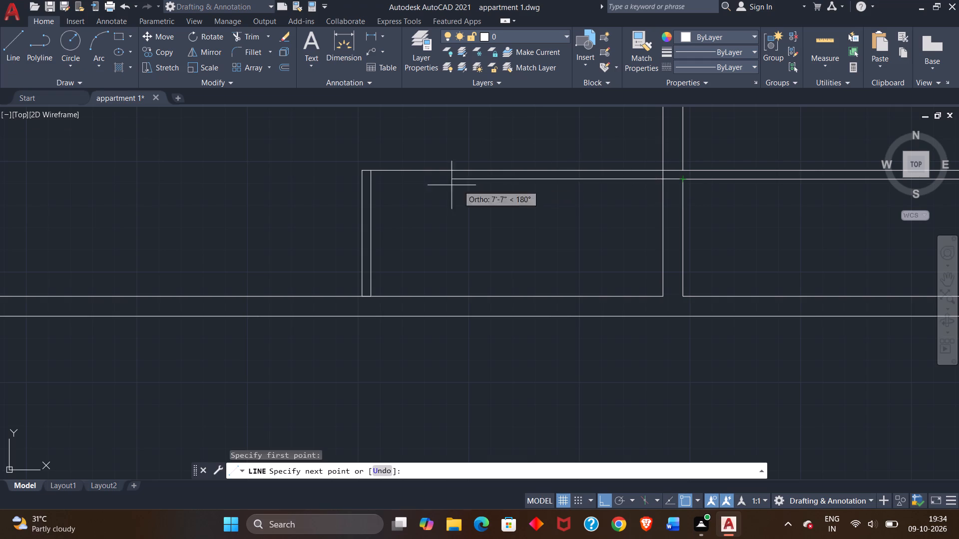
click(360, 179)
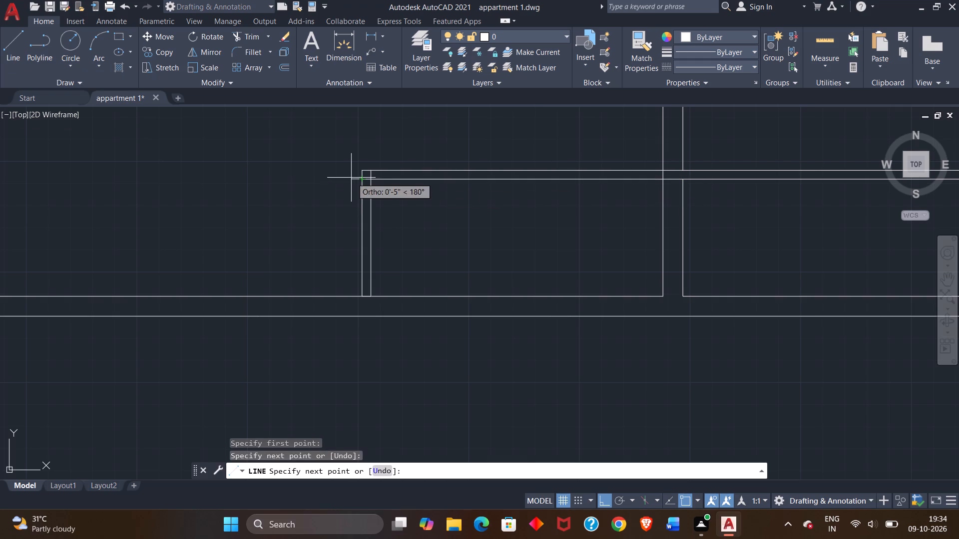
right_click(351, 178)
click(380, 188)
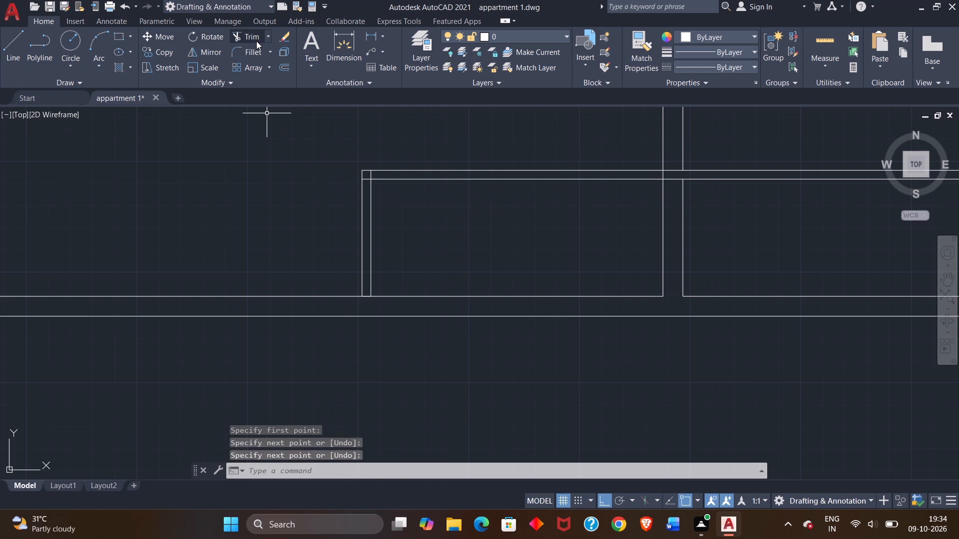
Trim the two inner 4" wall lines where they overlap at the new room's northwest corner.
click(257, 32)
scroll(415, 165, up, 3)
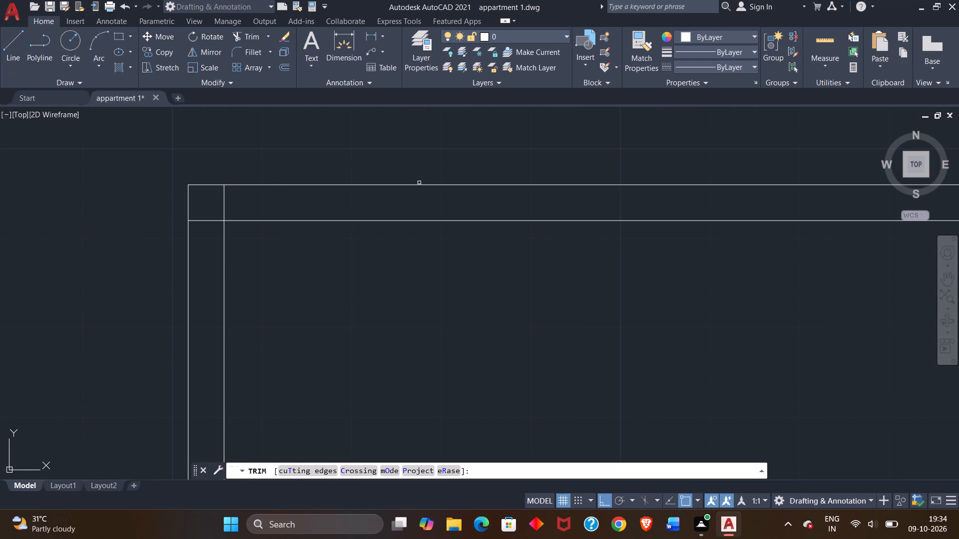
click(224, 202)
click(209, 220)
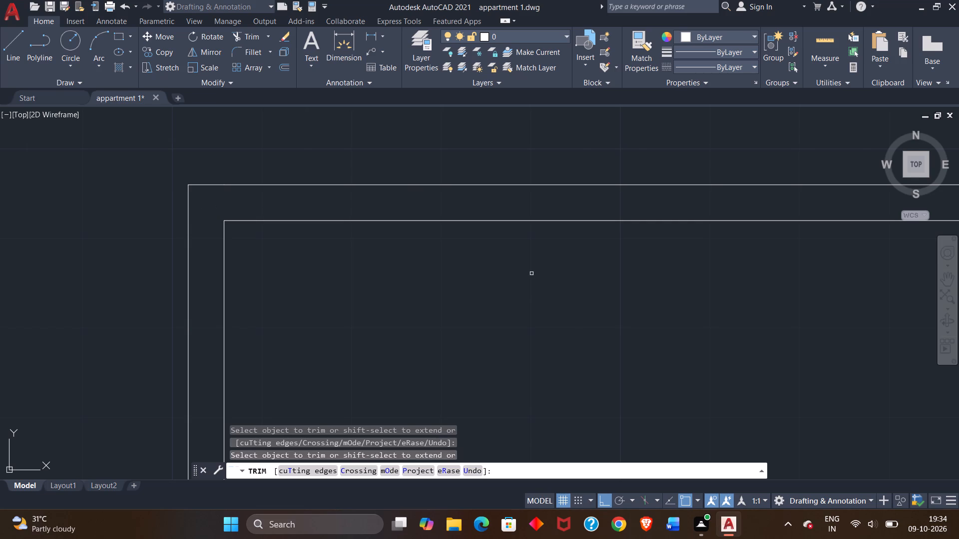
Trim the 9" wall's west face between the 4" wall lines, and both 4" wall lines inside the 9" wall.
scroll(532, 273, down, 3)
middle_drag(628, 286, 455, 248)
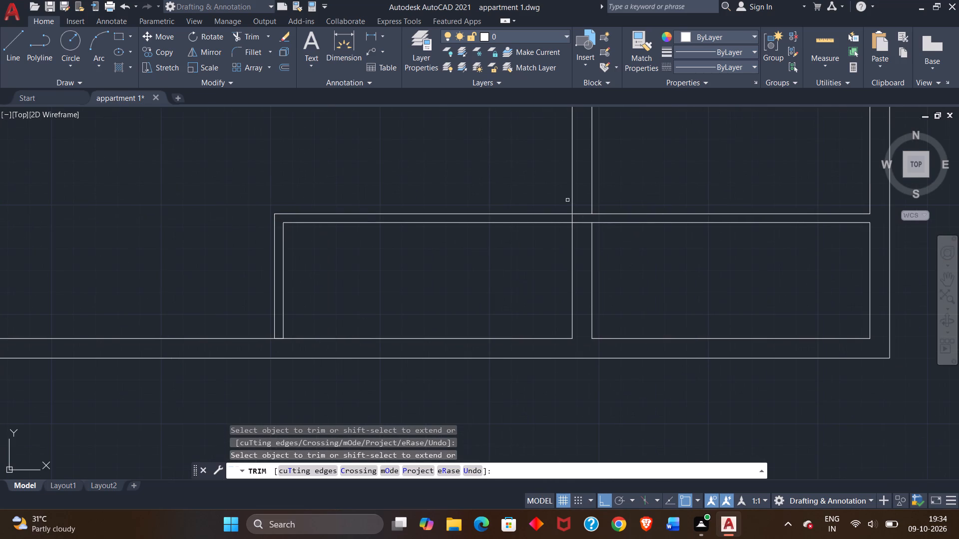
scroll(588, 207, up, 2)
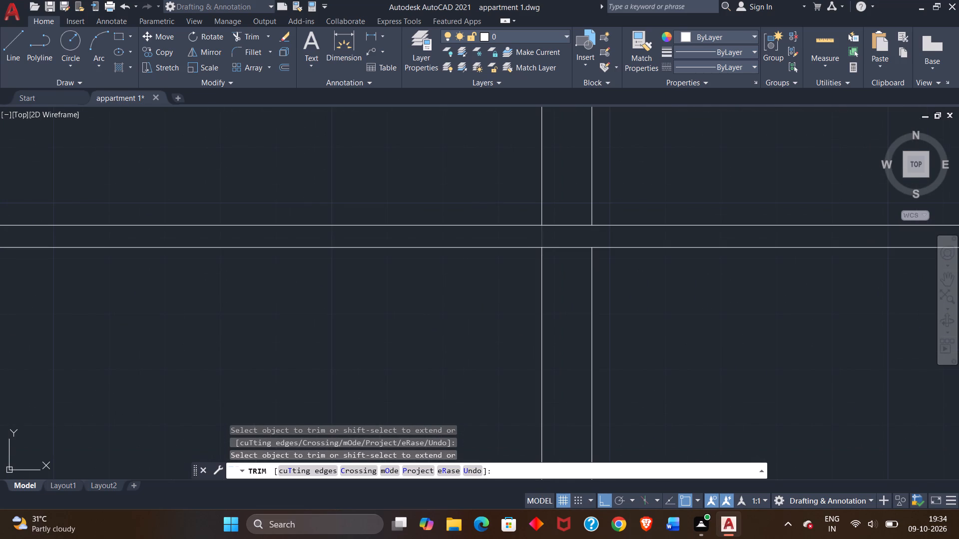
double_click(542, 236)
click(559, 246)
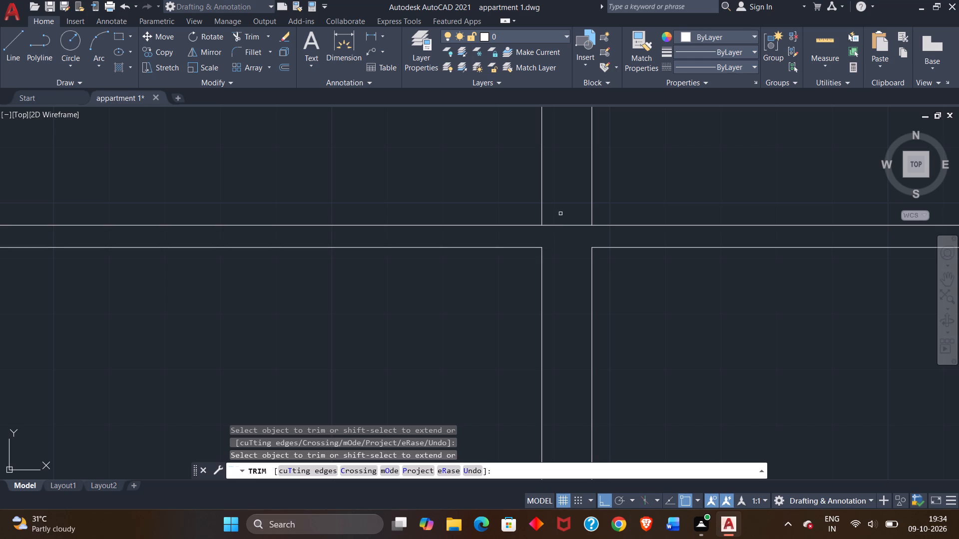
click(563, 225)
scroll(501, 314, down, 1)
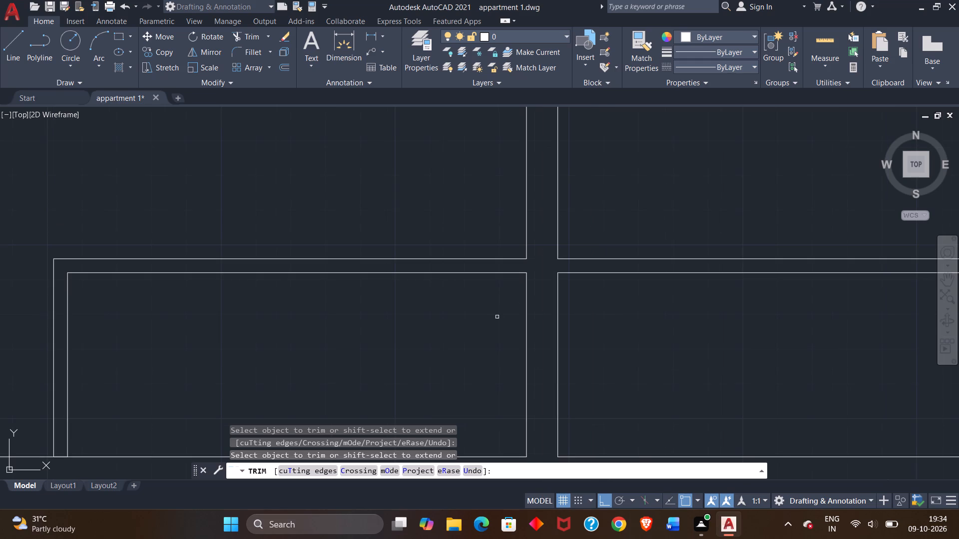
Draw a line from the new 4" west wall's outer base 5' west along the south wall, and turn it 9' north.
middle_drag(470, 338, 626, 242)
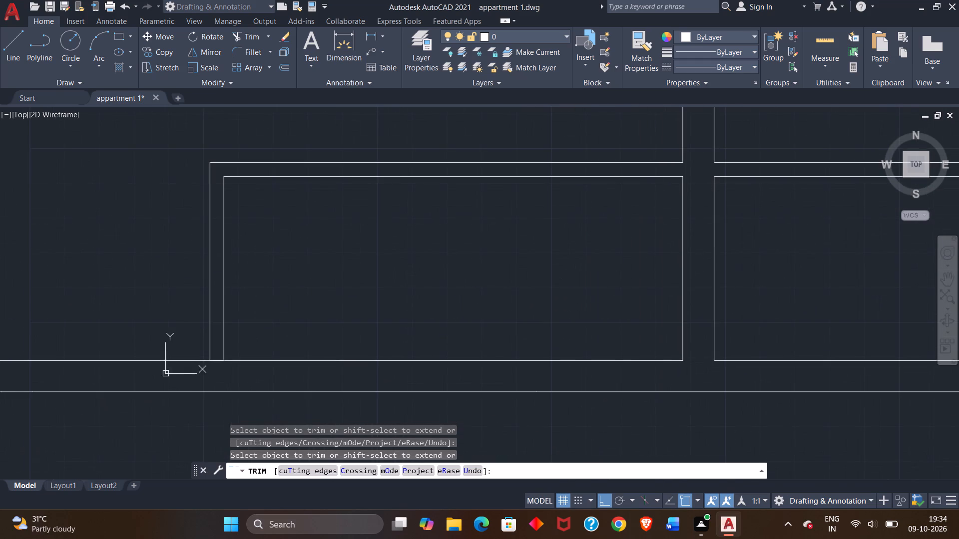
middle_drag(404, 263, 635, 269)
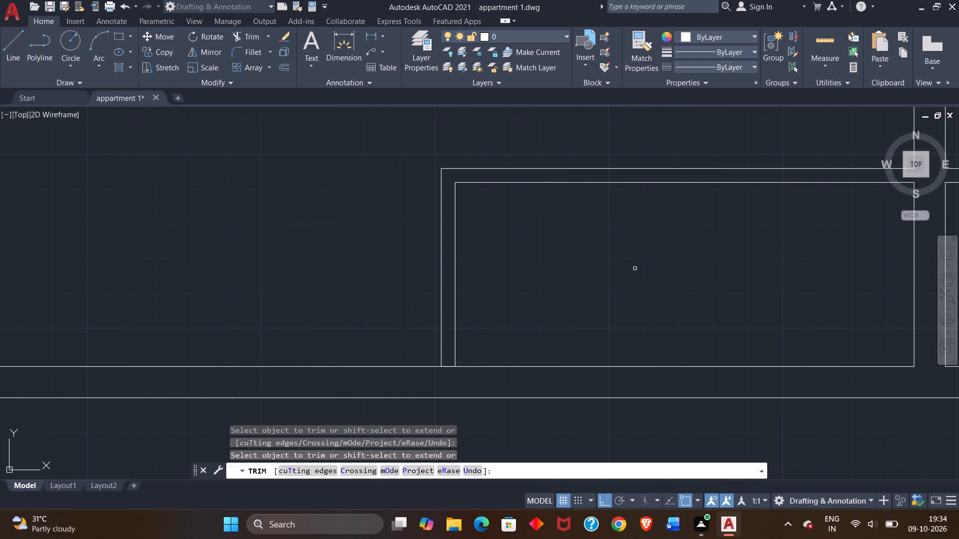
click(19, 53)
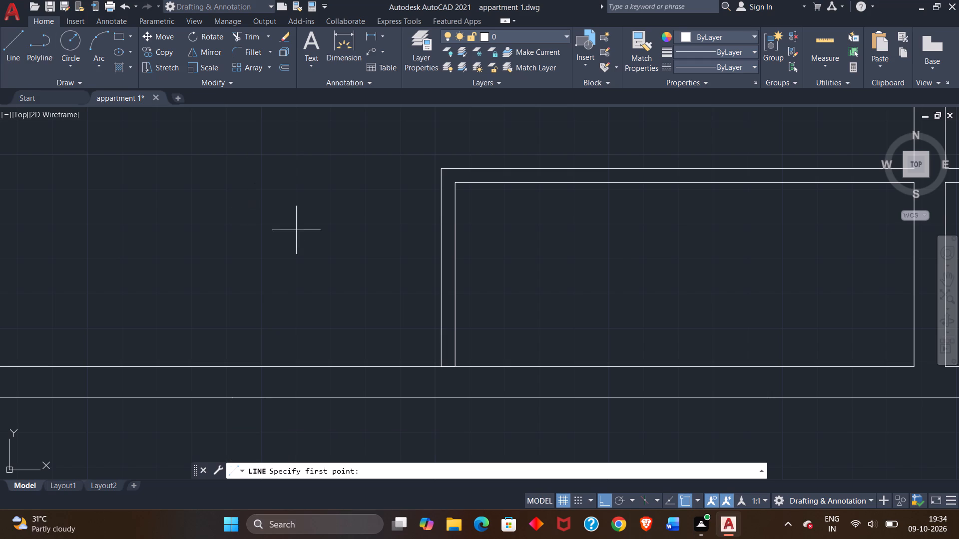
double_click(441, 365)
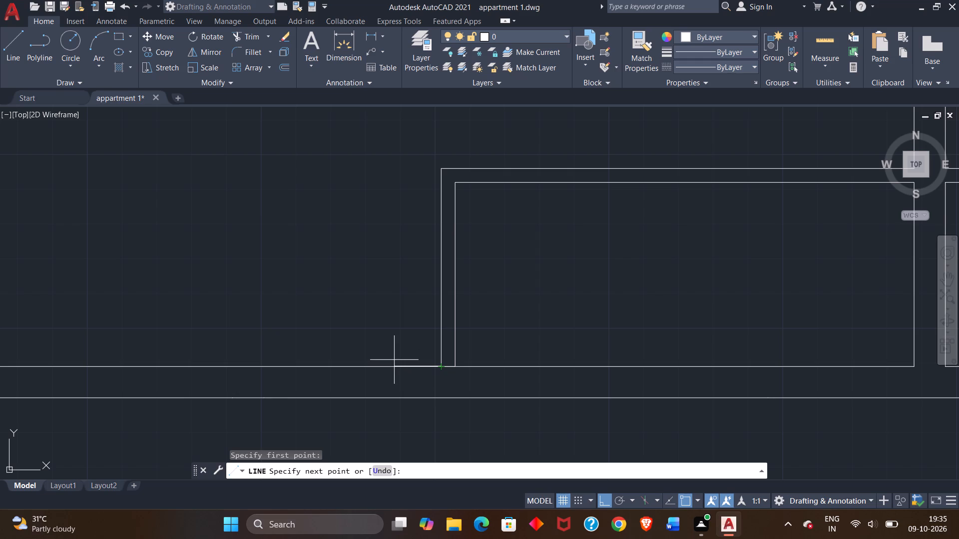
text(5')
key(Return)
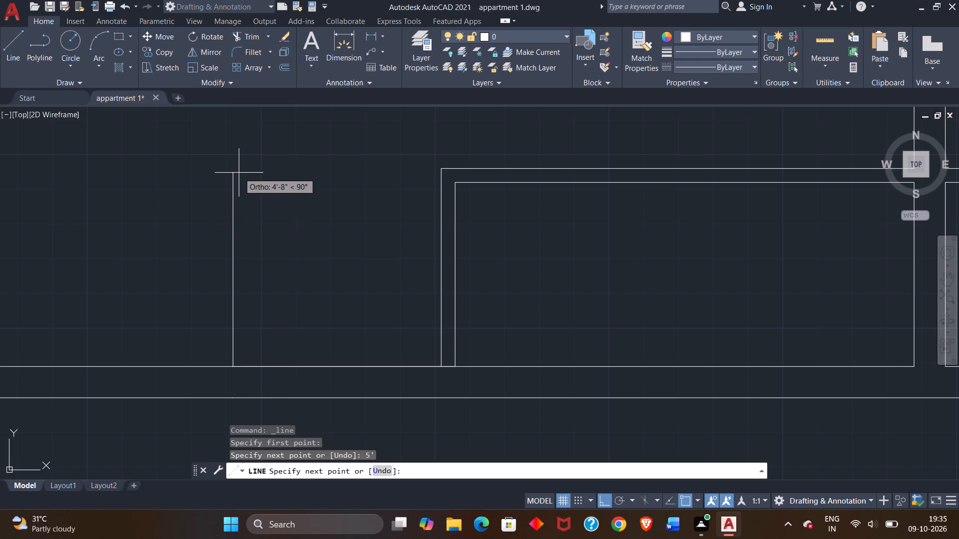
text(9')
key(Return)
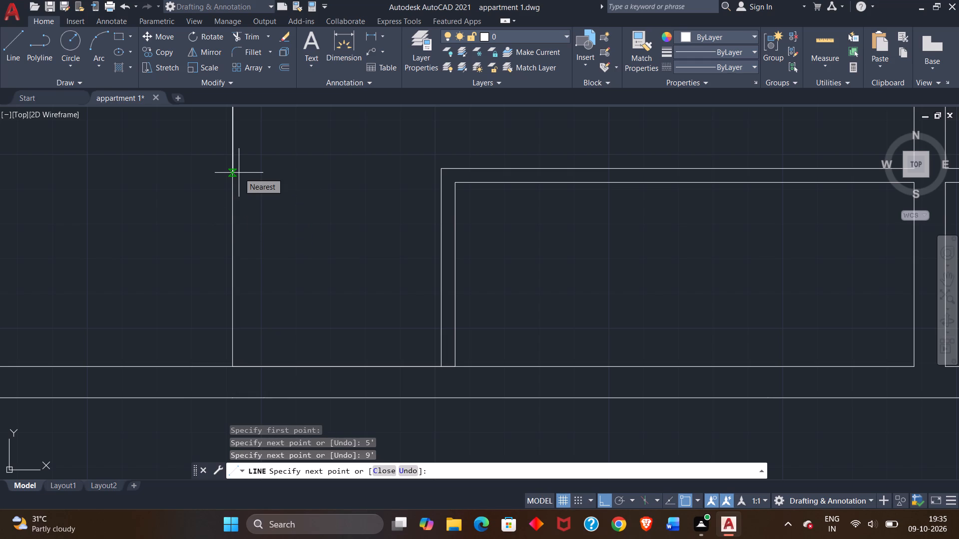
Extend the line 3' further north, and turn it 9" west for the wall's end.
scroll(222, 163, down, 5)
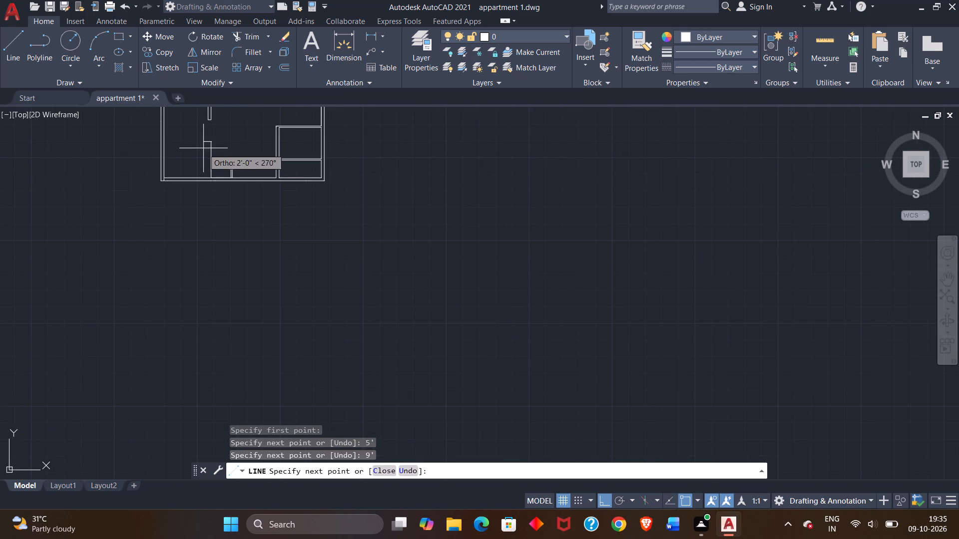
scroll(204, 144, up, 2)
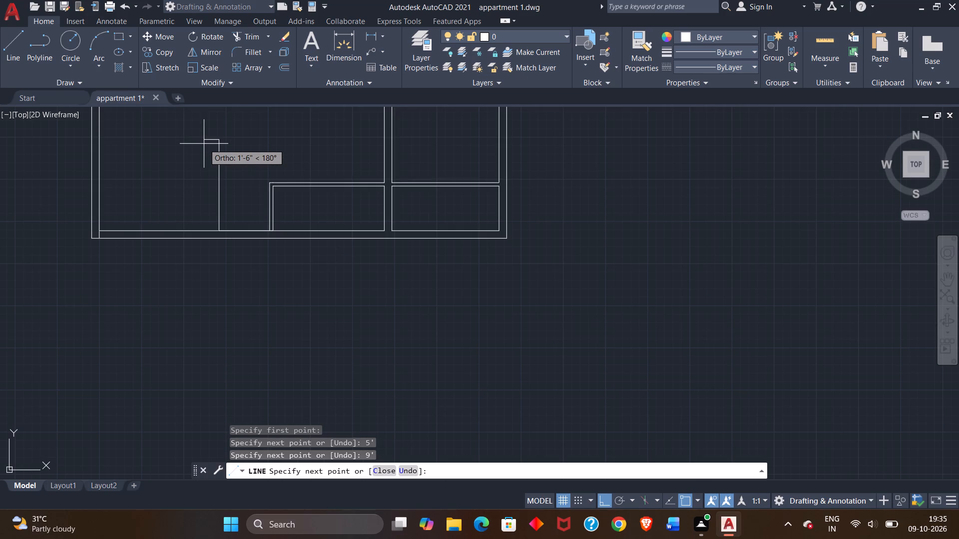
scroll(204, 144, down, 2)
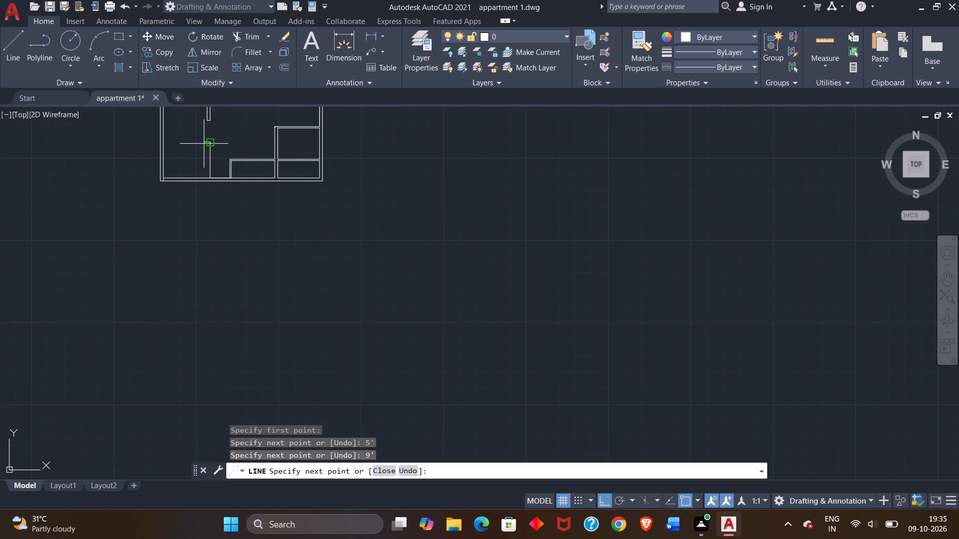
scroll(204, 144, up, 3)
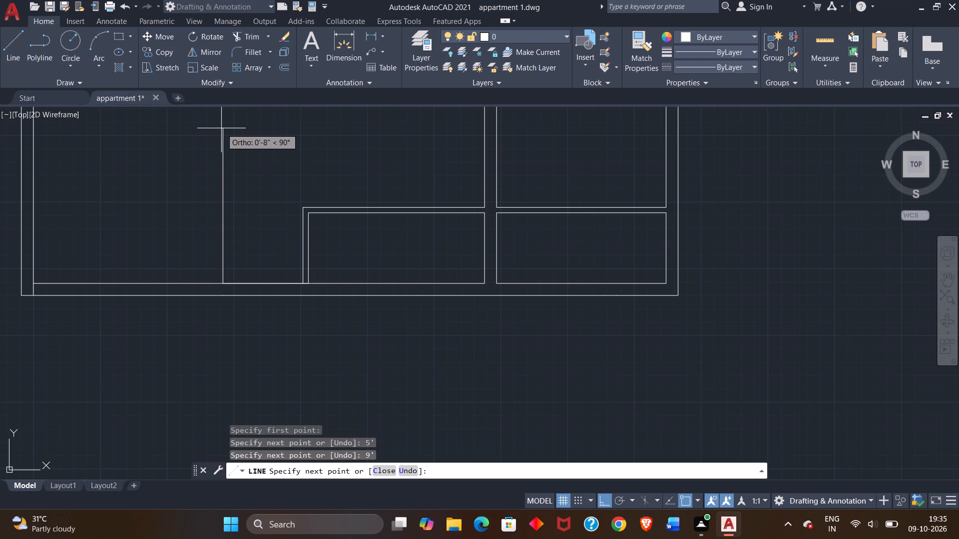
text(3')
key(Return)
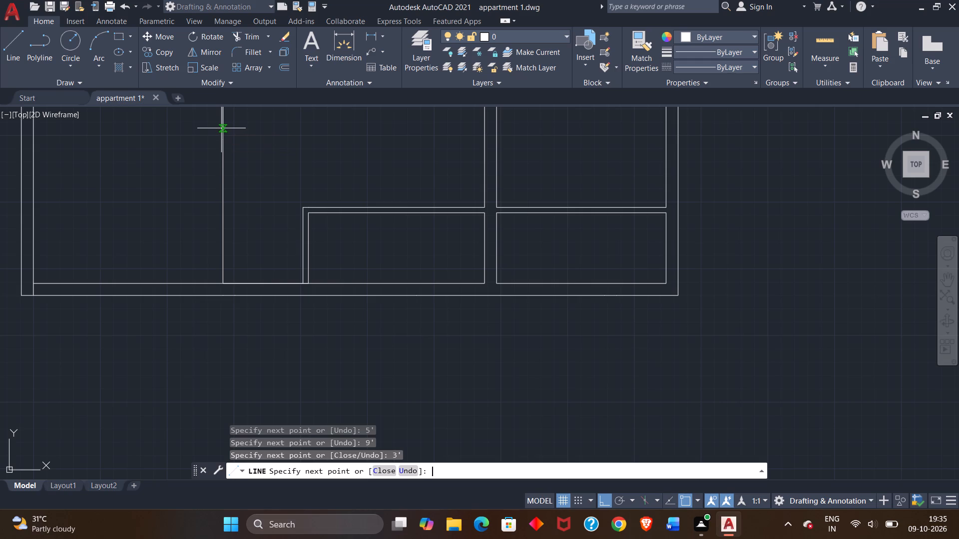
scroll(178, 140, down, 3)
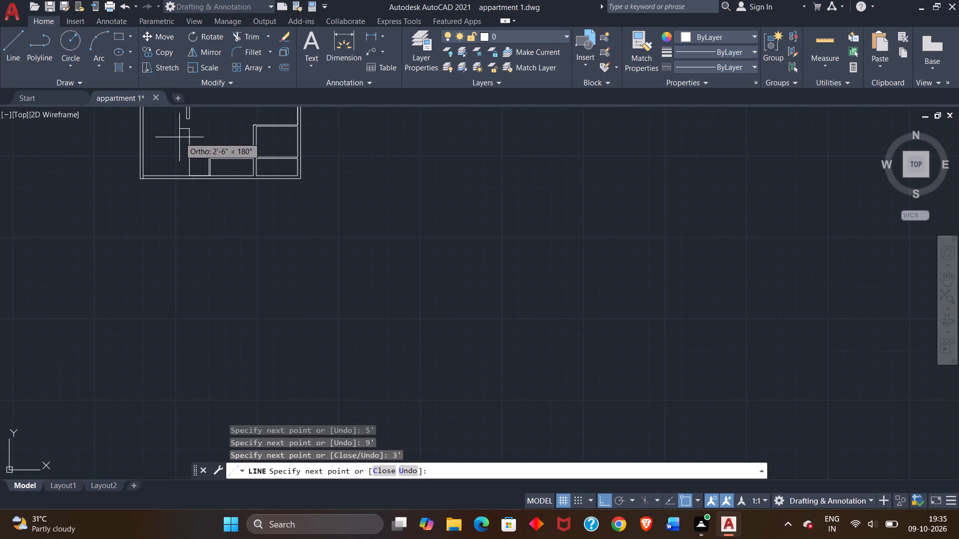
middle_drag(179, 137, 191, 205)
scroll(190, 202, up, 2)
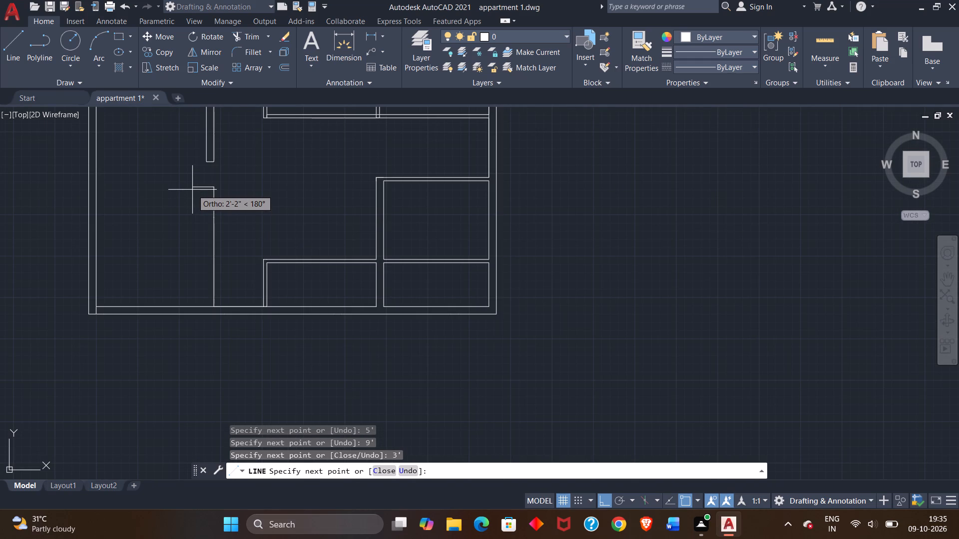
key(9)
key(shift+quotedbl)
key(Return)
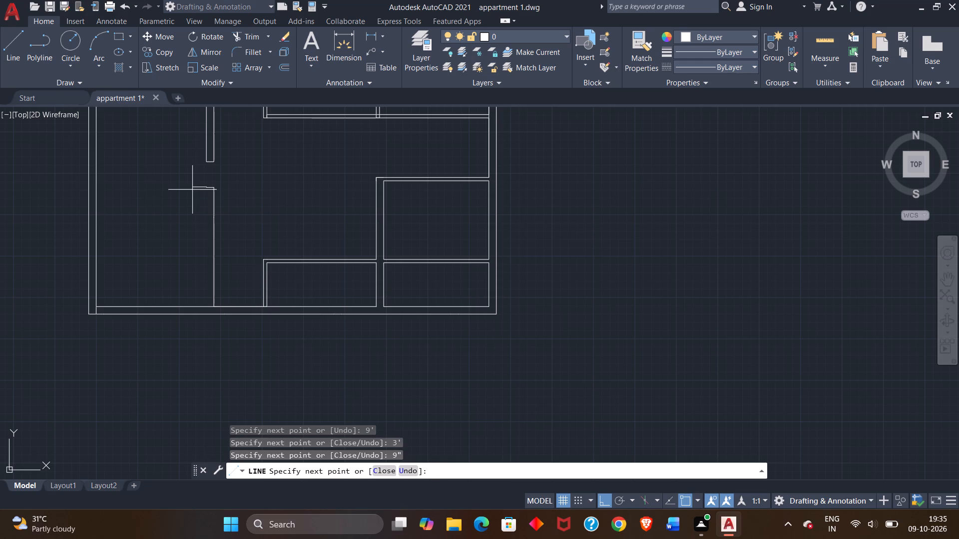
Bring the line down to the south wall's inner line to close the 9" wall's west face, and finish it.
scroll(204, 297, up, 3)
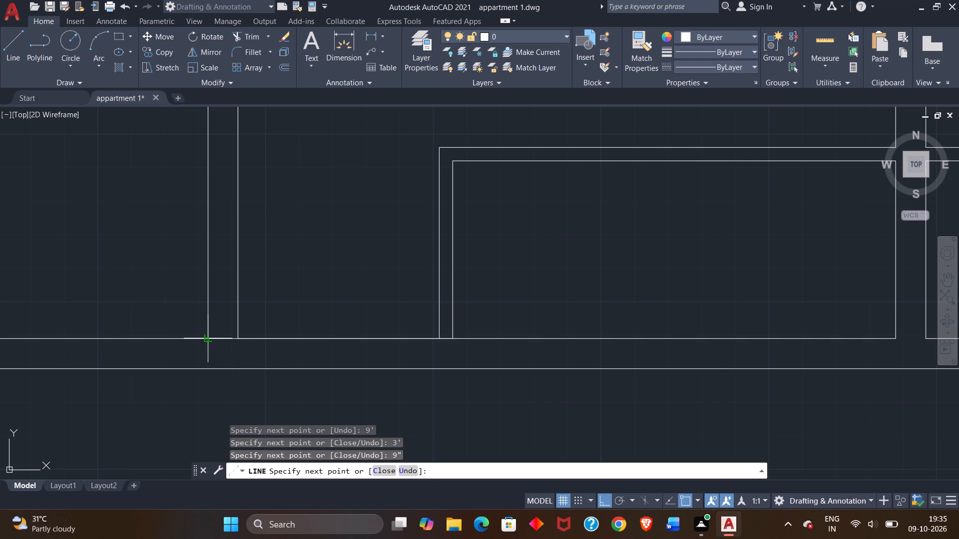
click(207, 340)
right_click(207, 339)
click(233, 344)
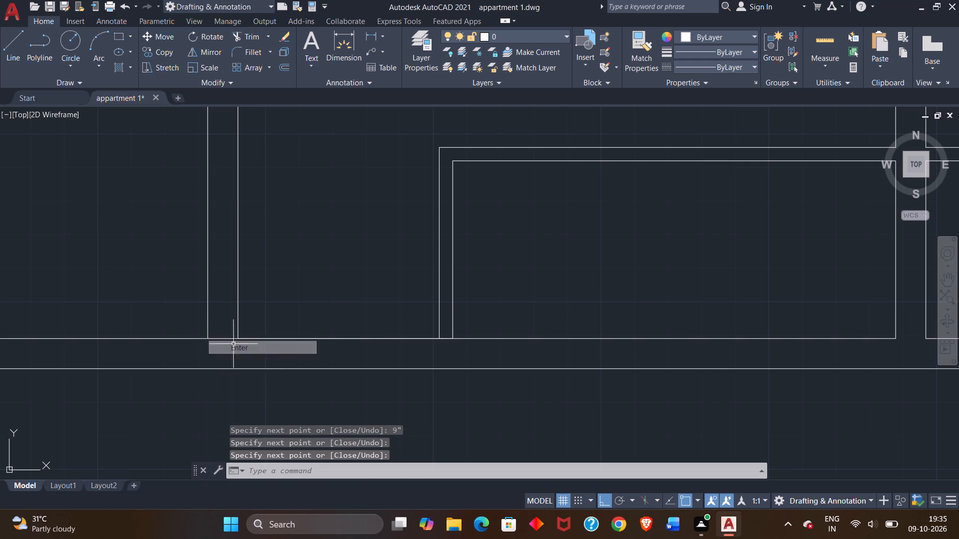
Draw a line 9' north from the inner base of the room's 4" west wall, and extend it 4" further north.
scroll(288, 319, down, 2)
middle_drag(303, 287, 306, 305)
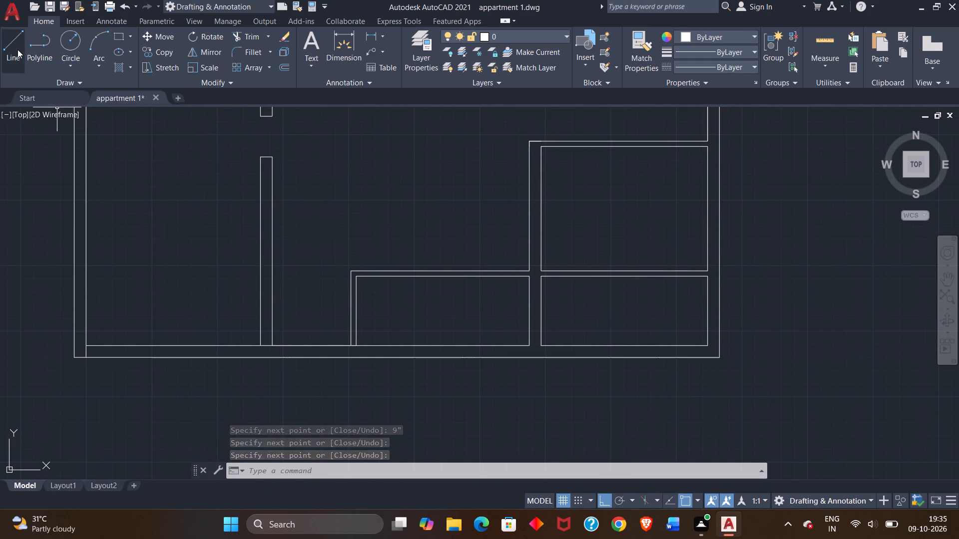
click(17, 49)
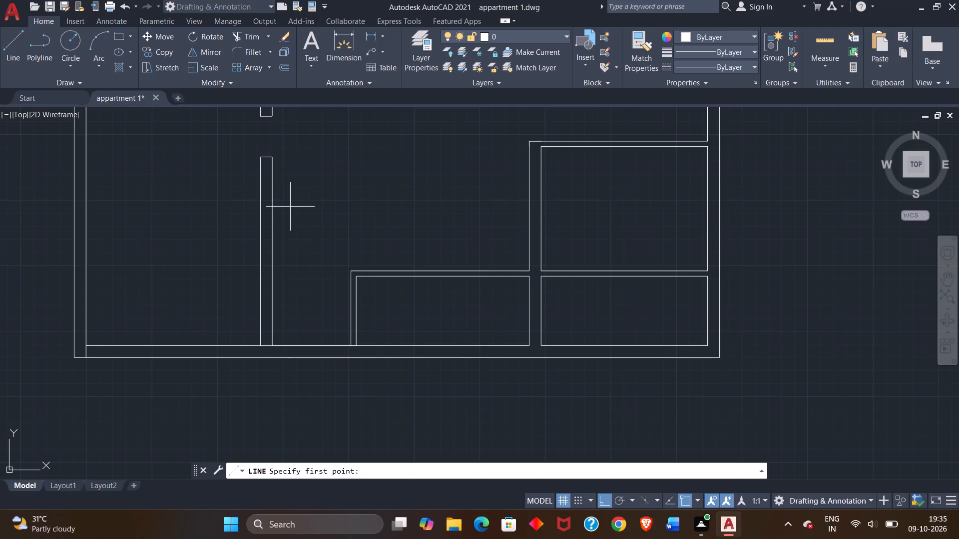
scroll(291, 207, up, 2)
scroll(364, 265, down, 2)
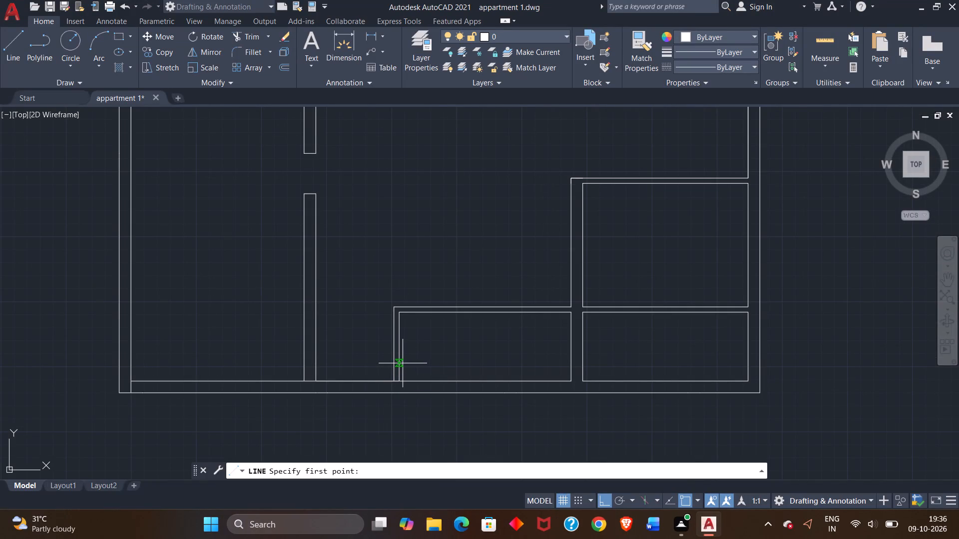
scroll(403, 363, up, 2)
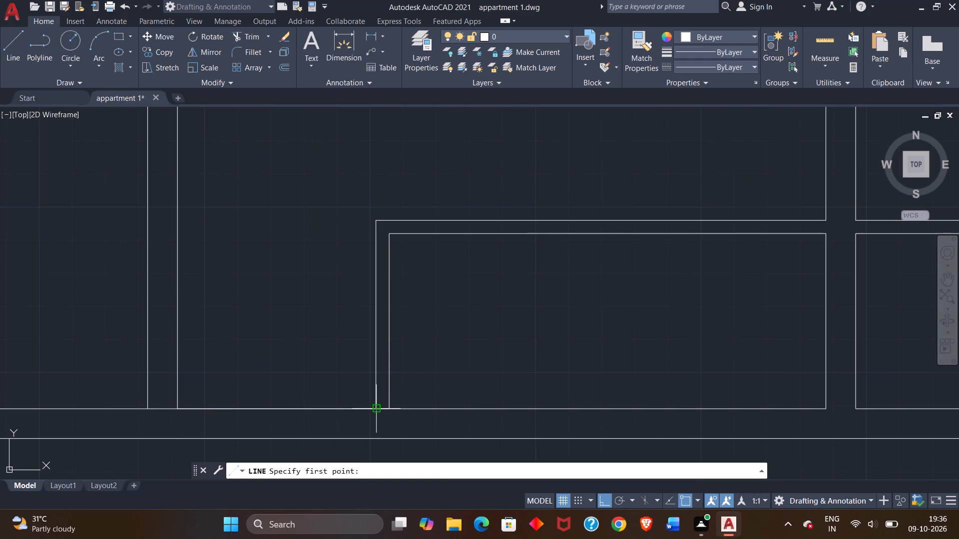
click(389, 406)
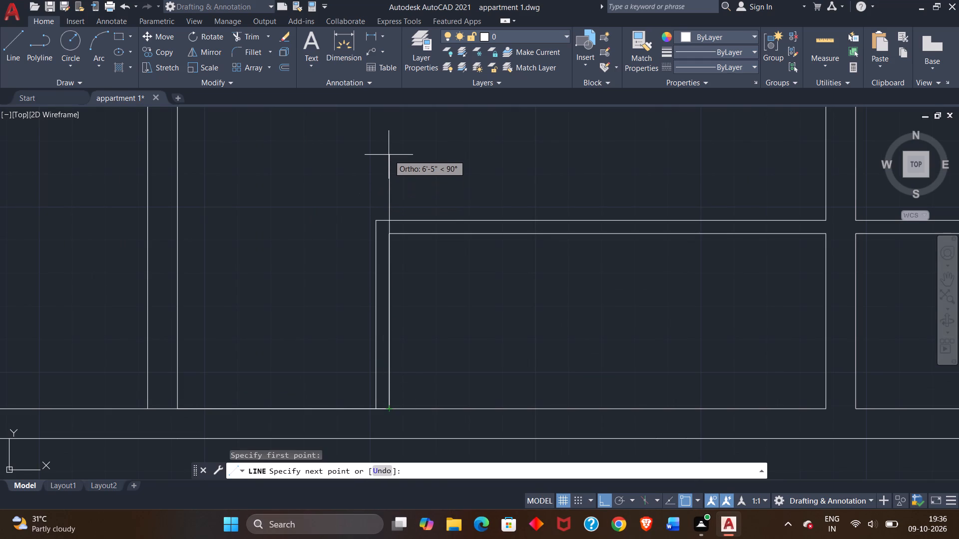
text(9')
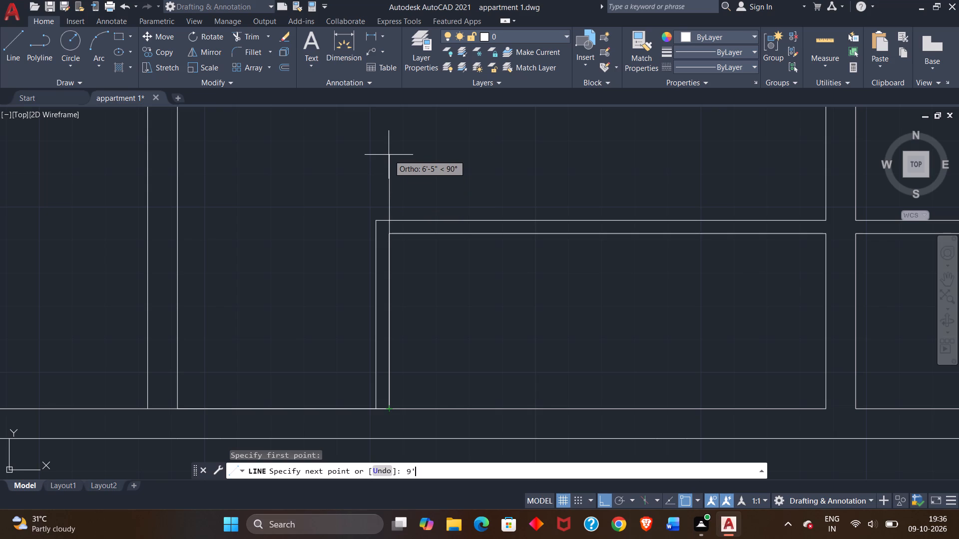
key(Return)
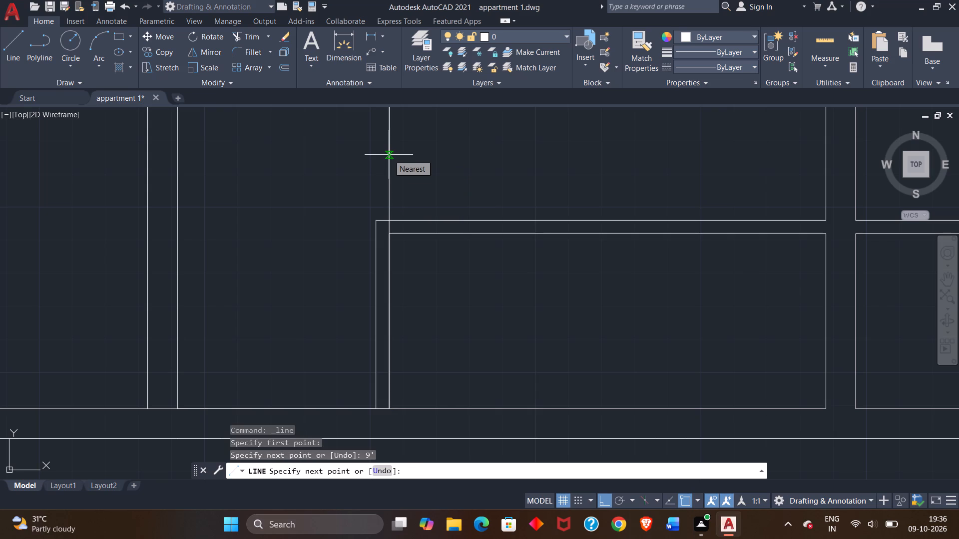
scroll(414, 173, down, 3)
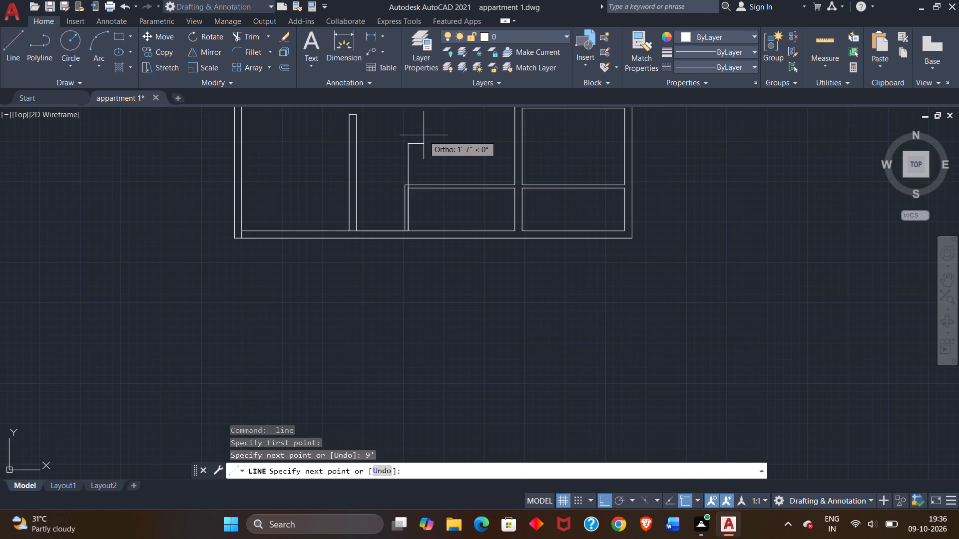
key(4)
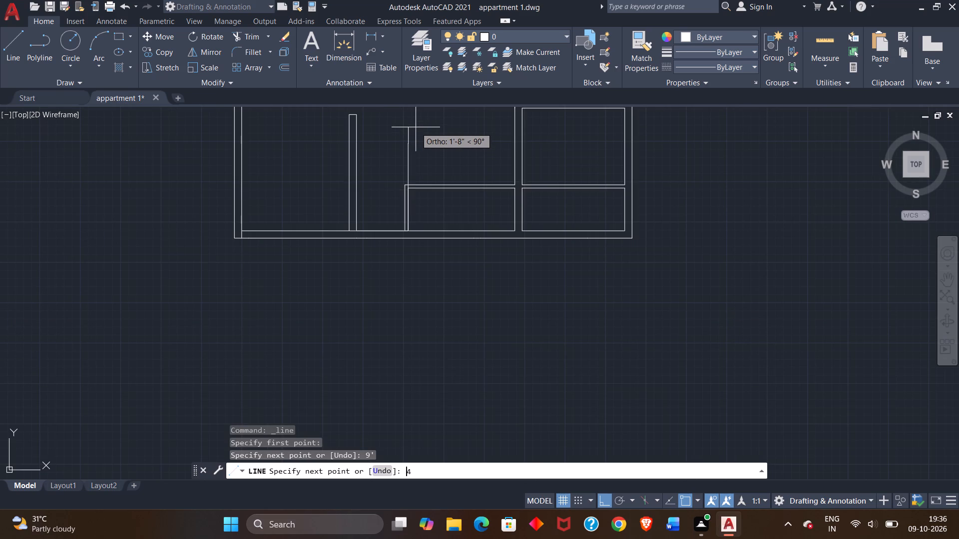
key(shift+quotedbl)
key(Return)
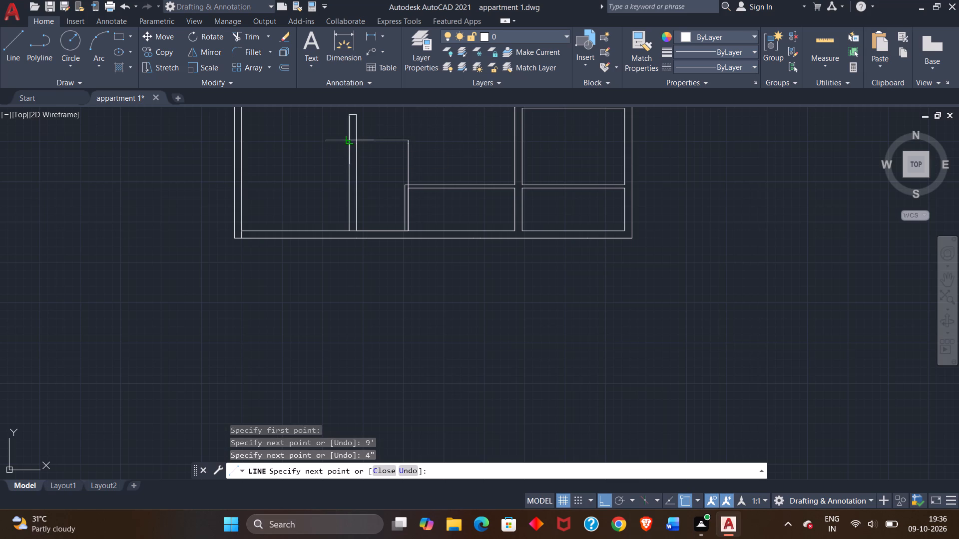
Turn the line 4" west, and bring it south to the room's outer northwest corner to close the extended 4" wall.
scroll(360, 137, up, 2)
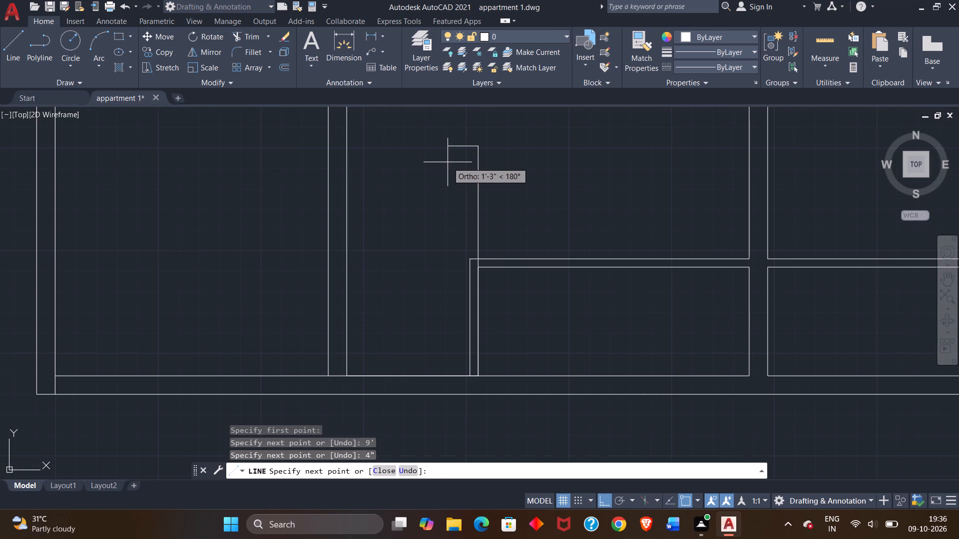
key(4)
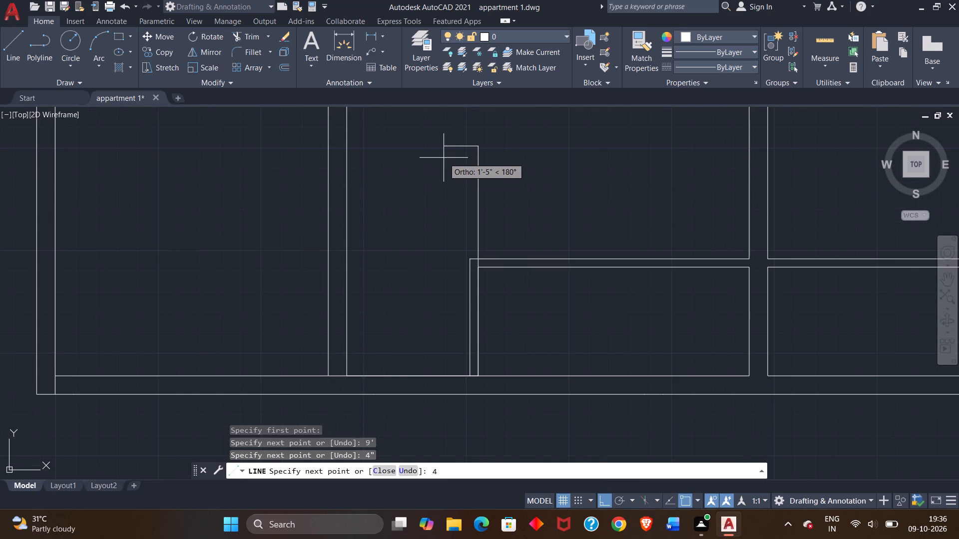
key(shift+quotedbl)
key(Return)
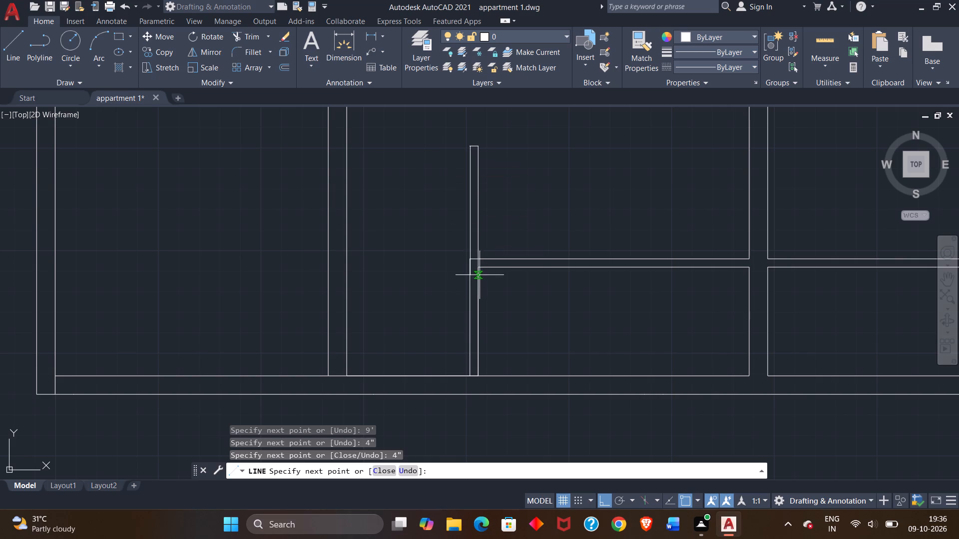
scroll(474, 269, up, 3)
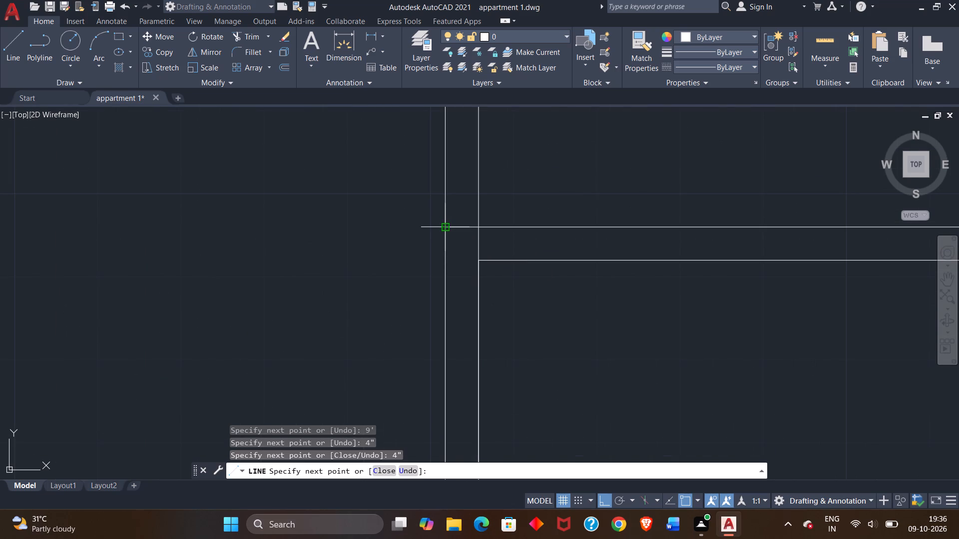
click(445, 230)
right_click(430, 231)
click(450, 240)
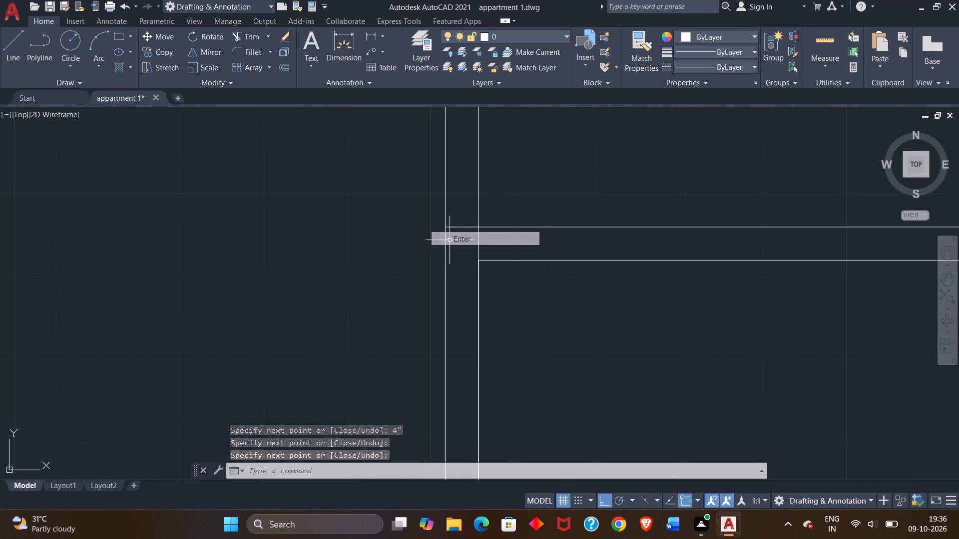
Trim the 4" north wall's outer line inside the extended west wall, and that wall's east face between the north wall lines.
click(243, 34)
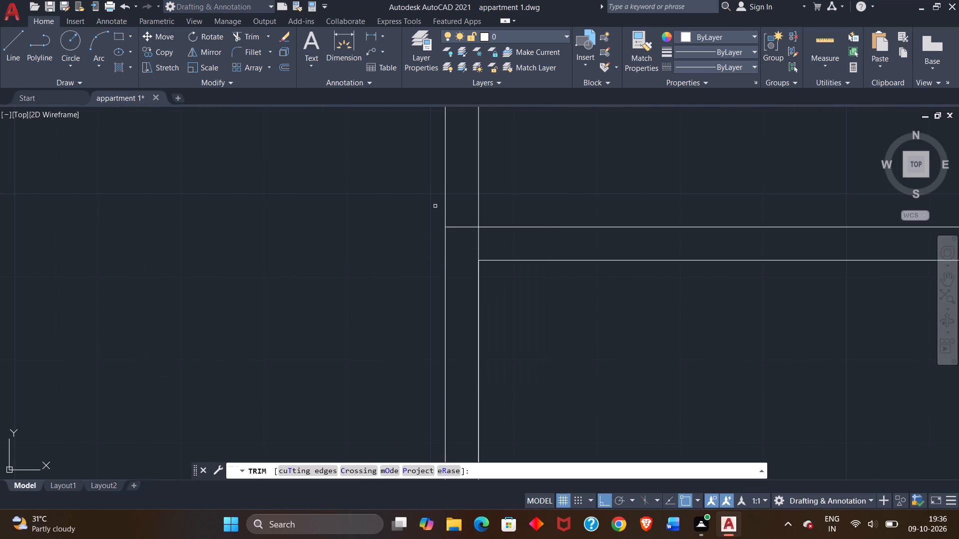
click(461, 227)
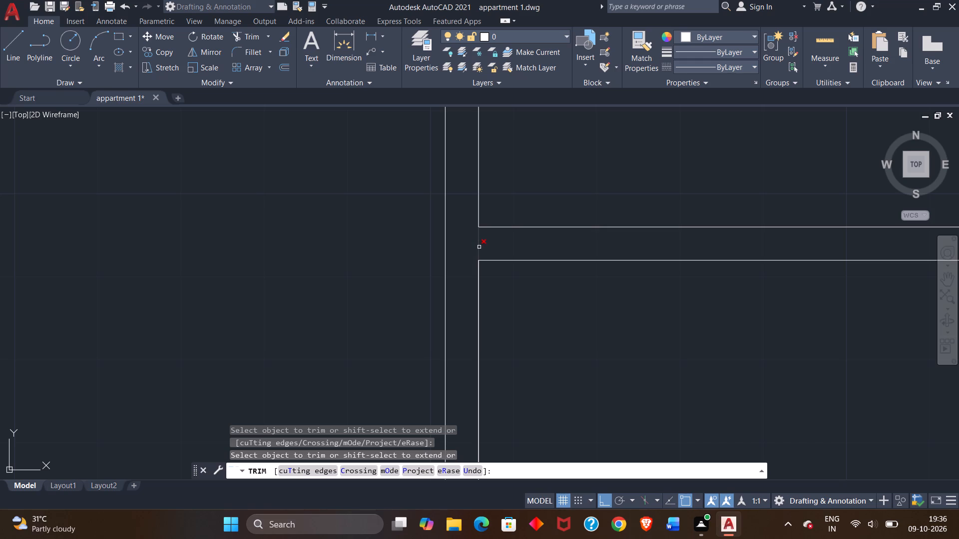
click(479, 247)
Trim the south wall's inner line where the 4" west wall and the 9" wall meet it.
scroll(346, 245, down, 3)
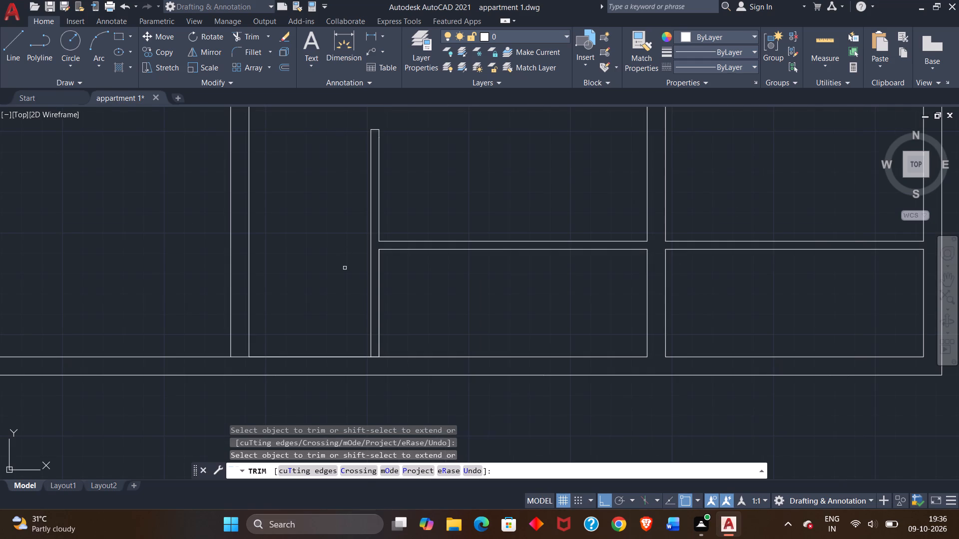
scroll(377, 360, up, 3)
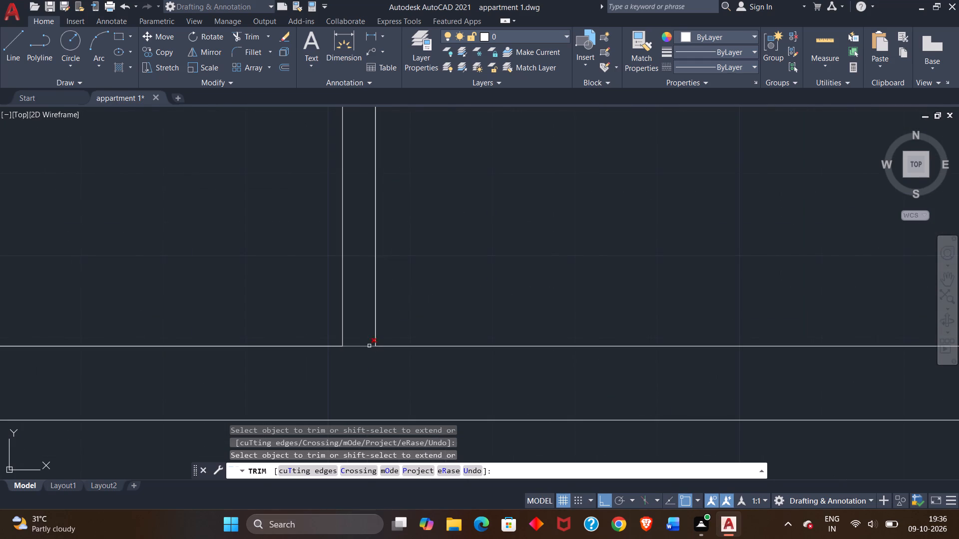
click(367, 346)
click(365, 346)
scroll(262, 296, down, 3)
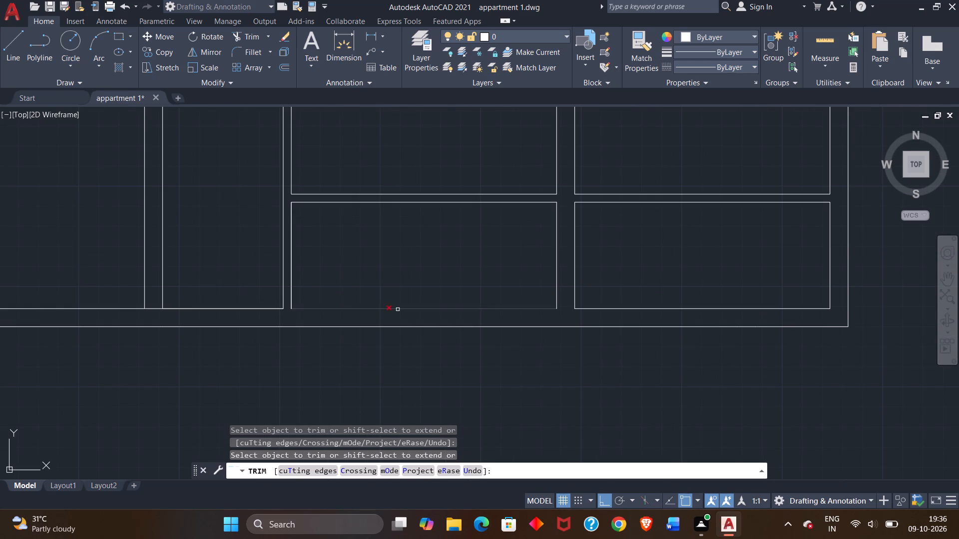
middle_drag(249, 279, 344, 284)
scroll(250, 320, up, 3)
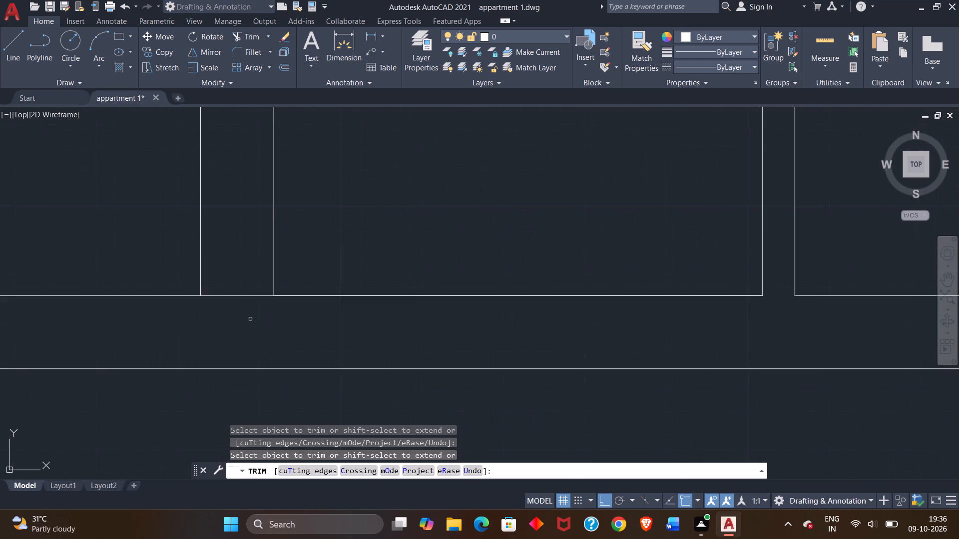
click(246, 295)
scroll(337, 243, down, 3)
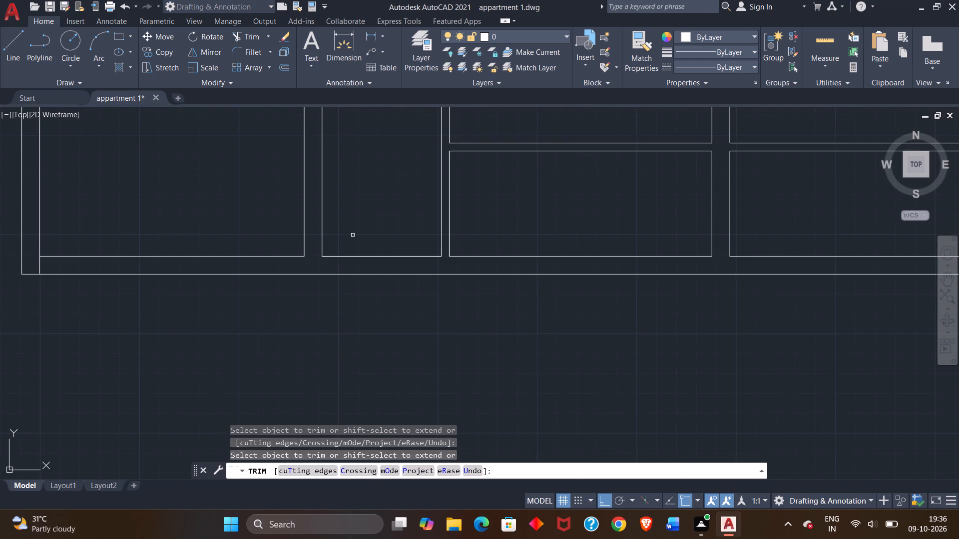
Draw a line from the extended 4" wall's top west corner west to the 9" wall's east face.
middle_drag(356, 220, 368, 404)
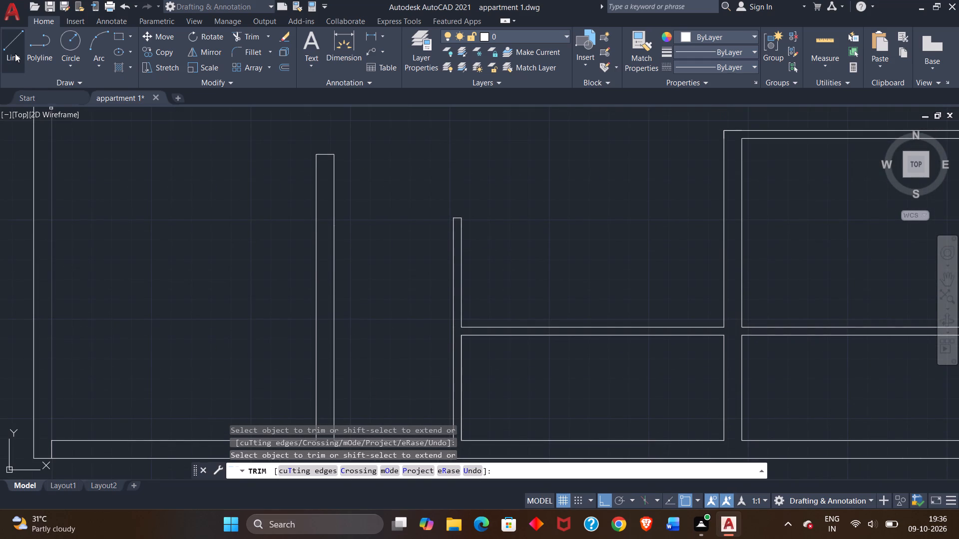
click(15, 53)
scroll(454, 221, up, 3)
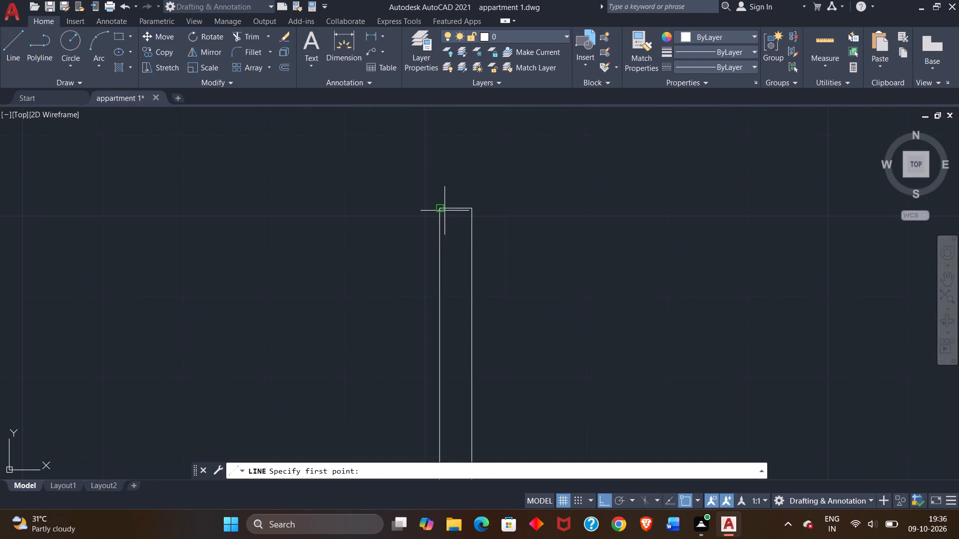
click(441, 208)
scroll(307, 209, down, 3)
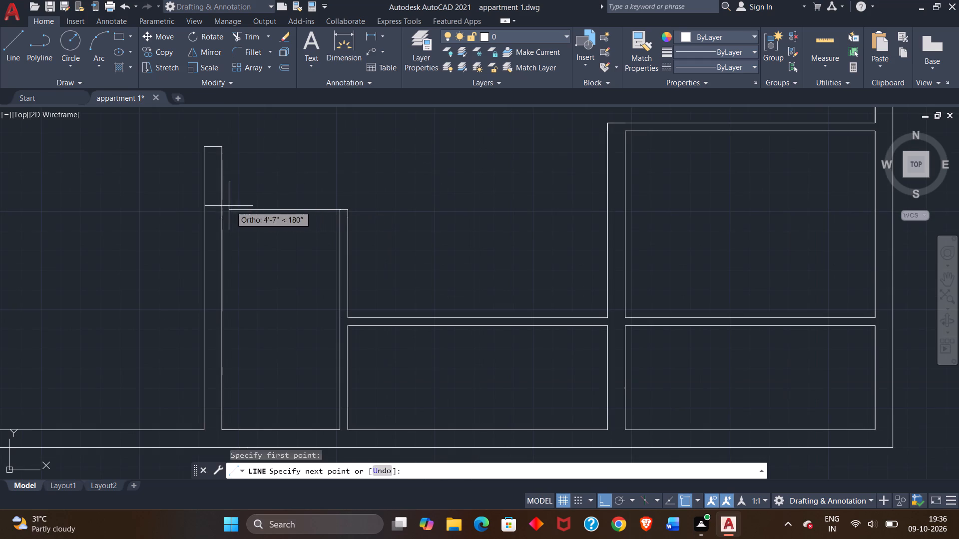
click(223, 210)
right_click(236, 197)
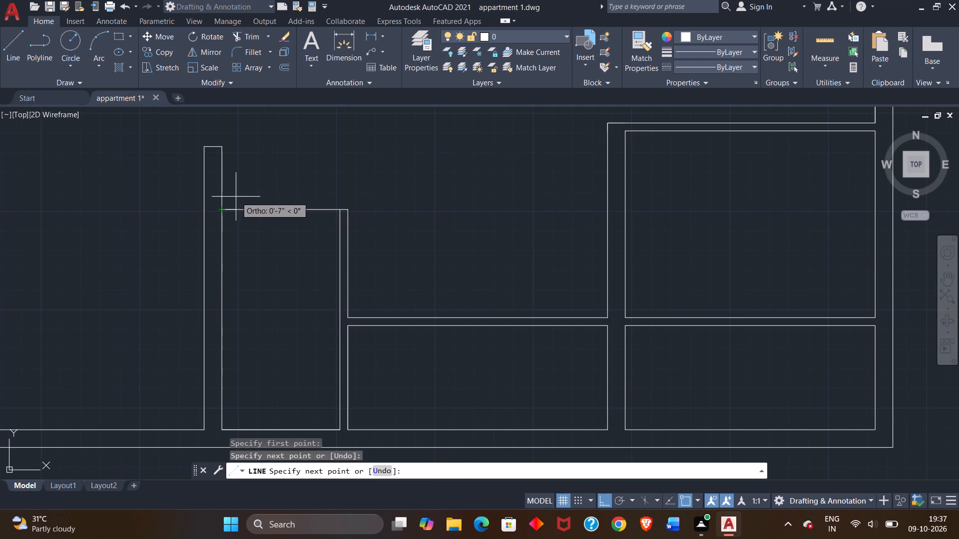
right_click(236, 197)
click(261, 203)
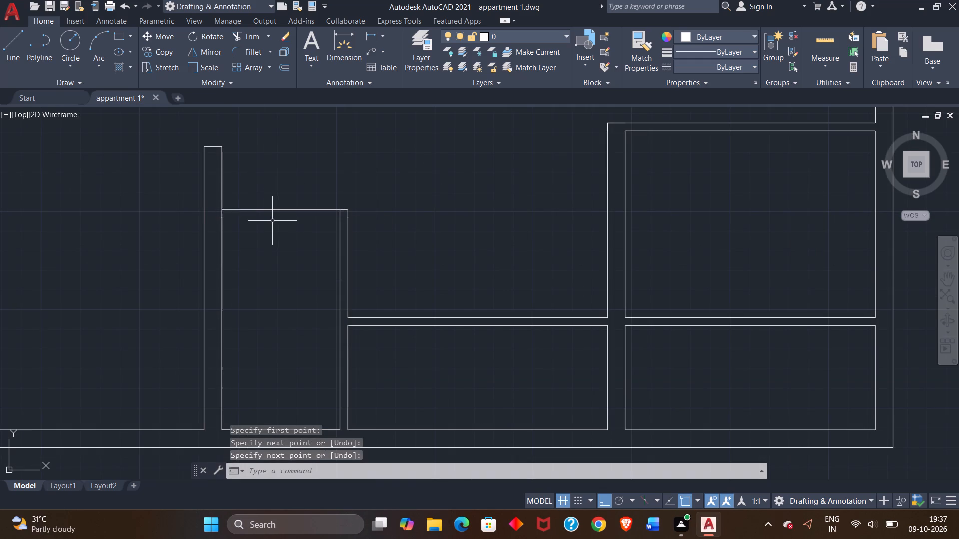
Draw a line from the closing line's west end 4" south along the 9" wall, and east to the extended 4" wall's west face.
click(21, 46)
scroll(199, 190, up, 2)
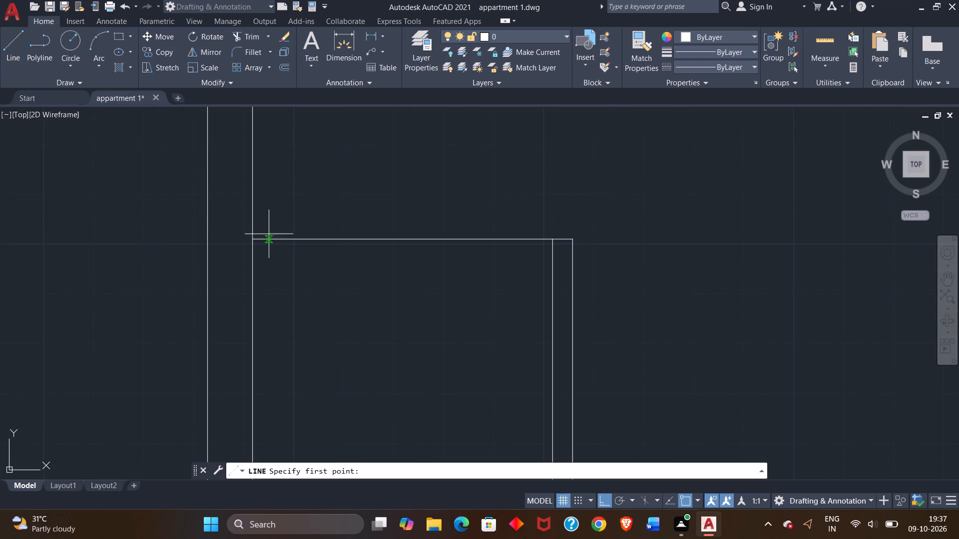
click(254, 239)
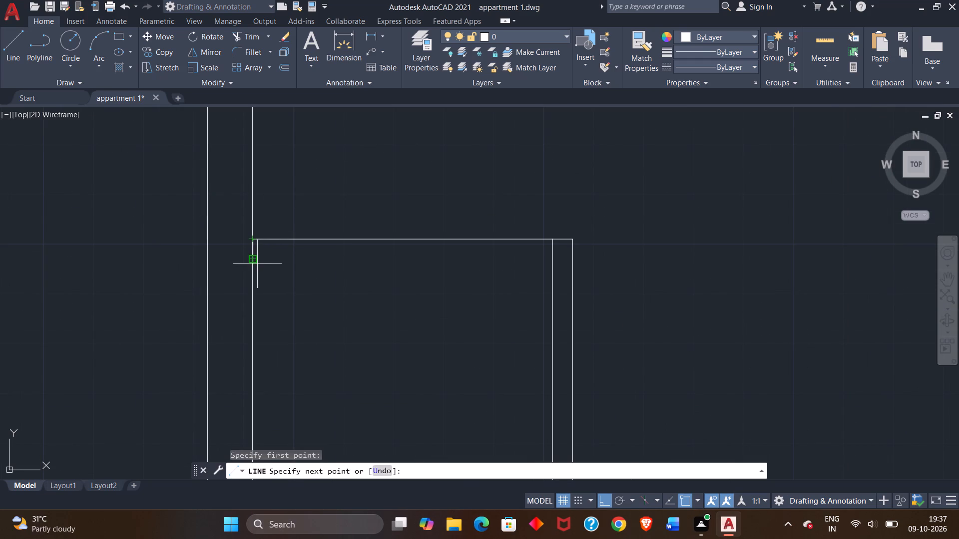
key(4)
key(shift+quotedbl)
key(Return)
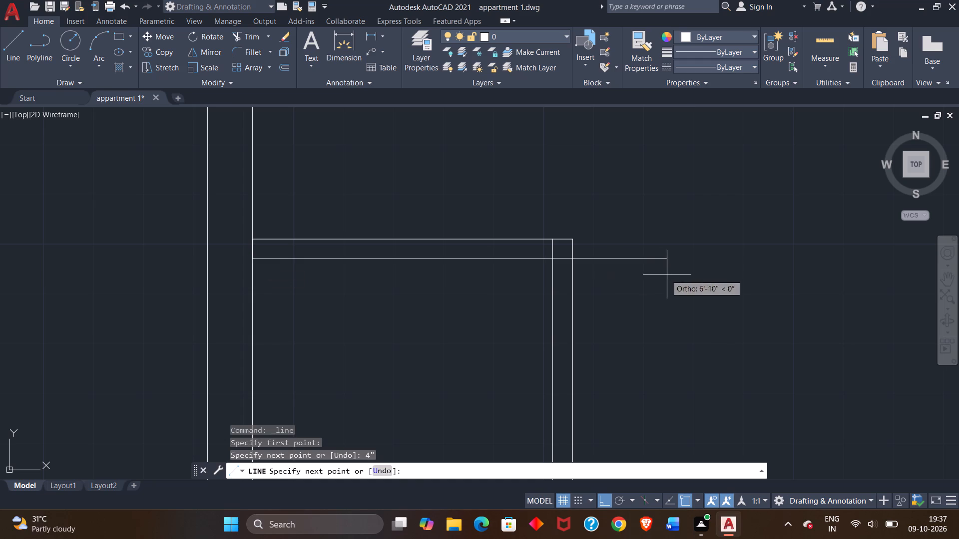
click(552, 261)
right_click(552, 261)
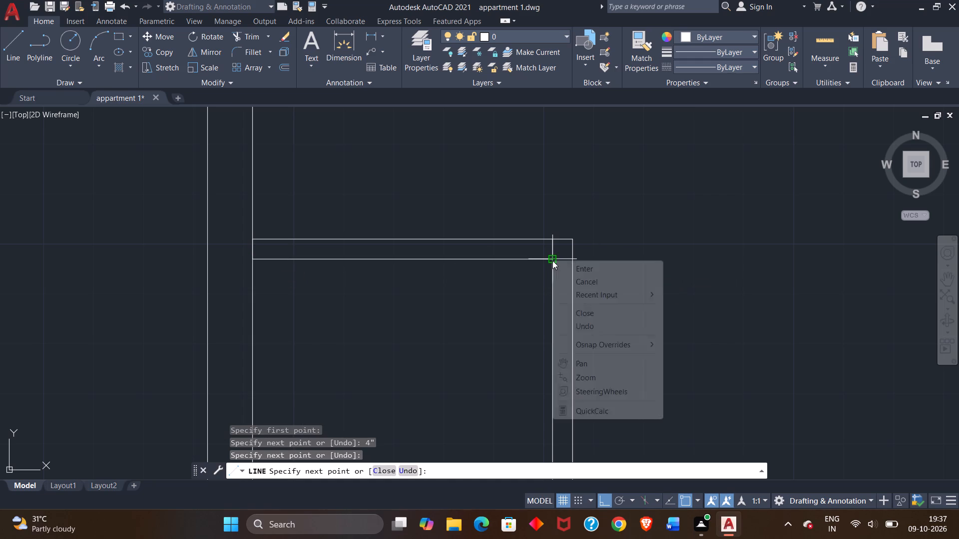
click(573, 267)
Trim the extended 4" wall's west face between the two lines of the new 4" north wall.
scroll(470, 362, down, 3)
middle_drag(465, 402, 465, 245)
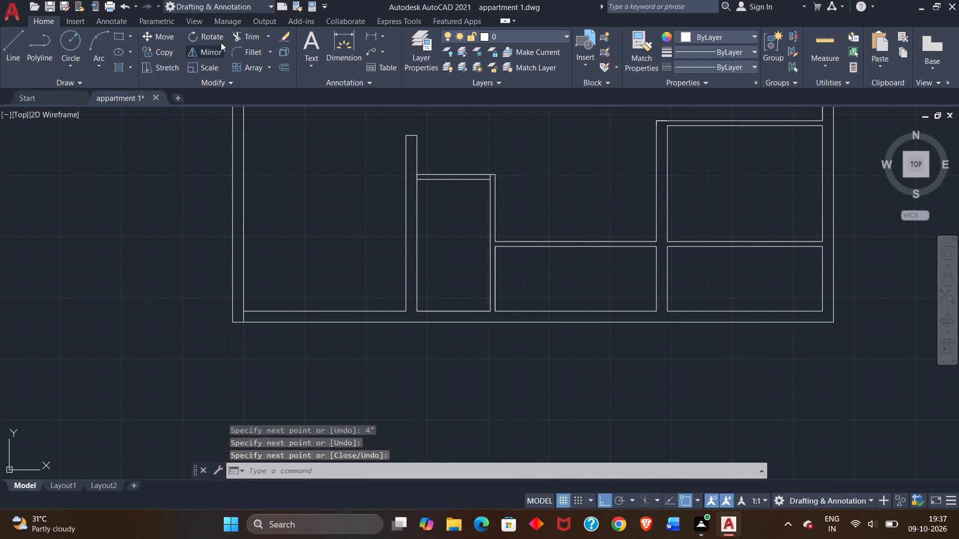
click(241, 38)
scroll(516, 198, up, 3)
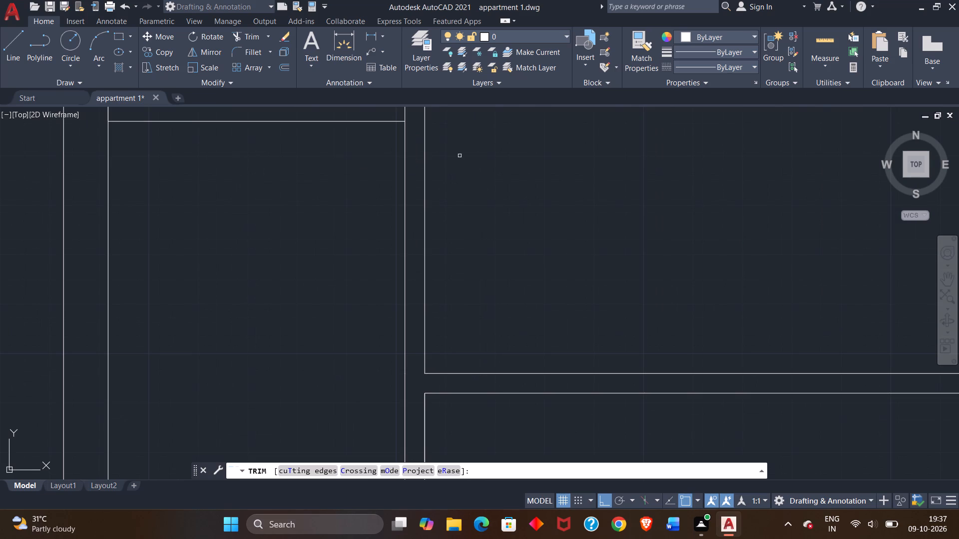
middle_drag(463, 156, 502, 314)
scroll(453, 273, up, 2)
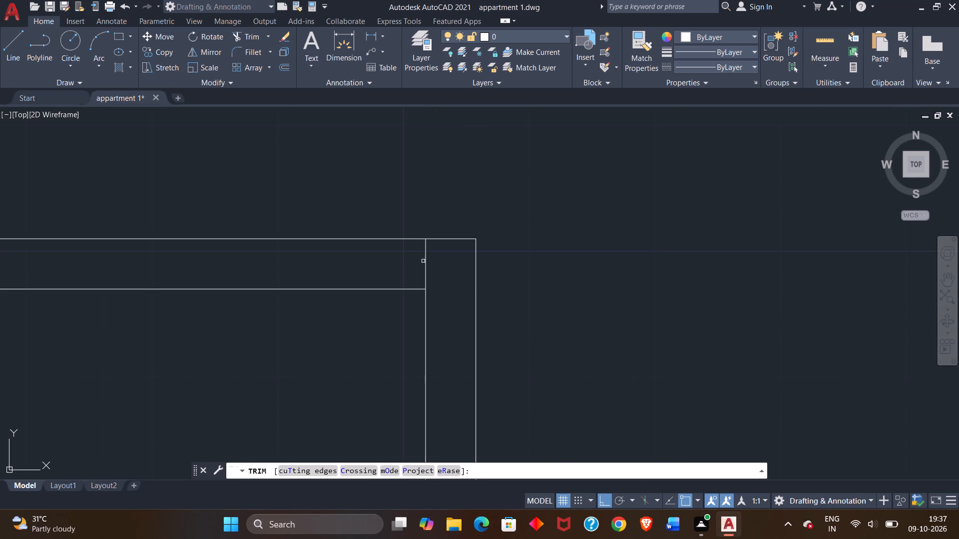
click(425, 258)
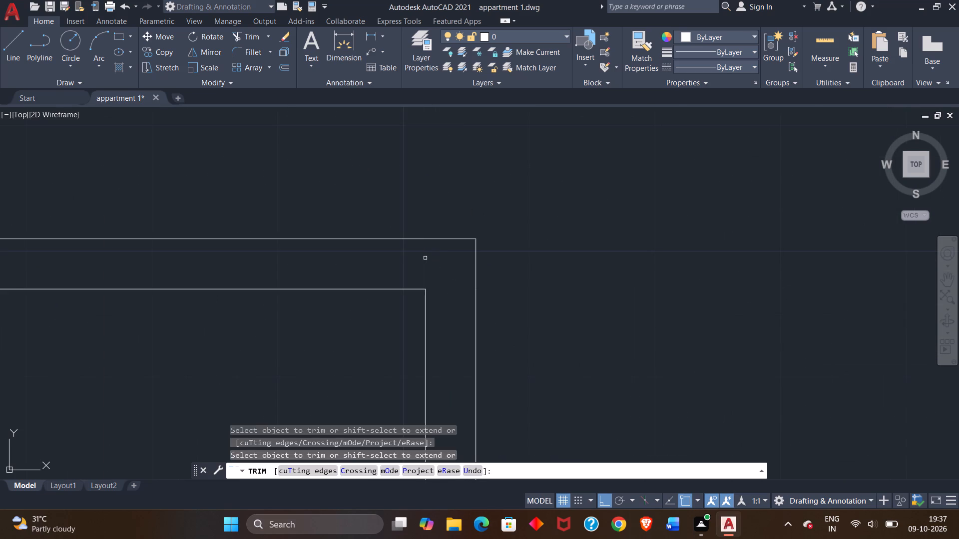
Draw a line from the apartment's inner southwest corner 15' north along the west wall, and east to the 9" wall's west face.
scroll(745, 294, down, 3)
middle_drag(751, 296, 740, 186)
scroll(728, 215, down, 3)
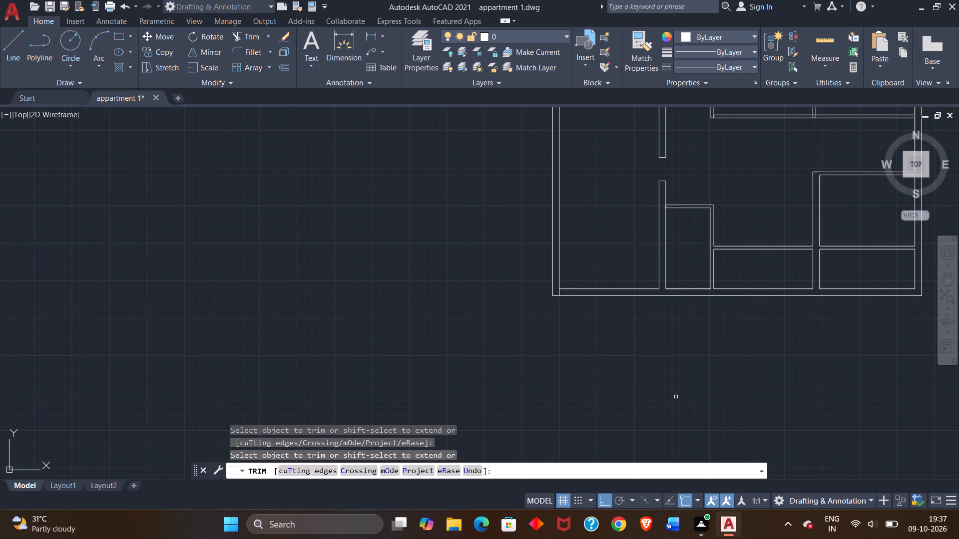
middle_drag(675, 397, 603, 462)
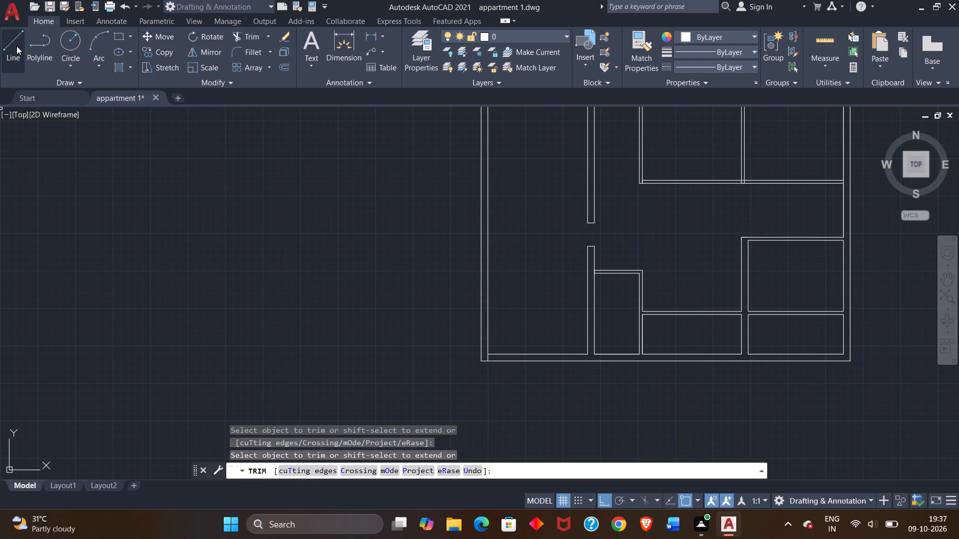
click(16, 46)
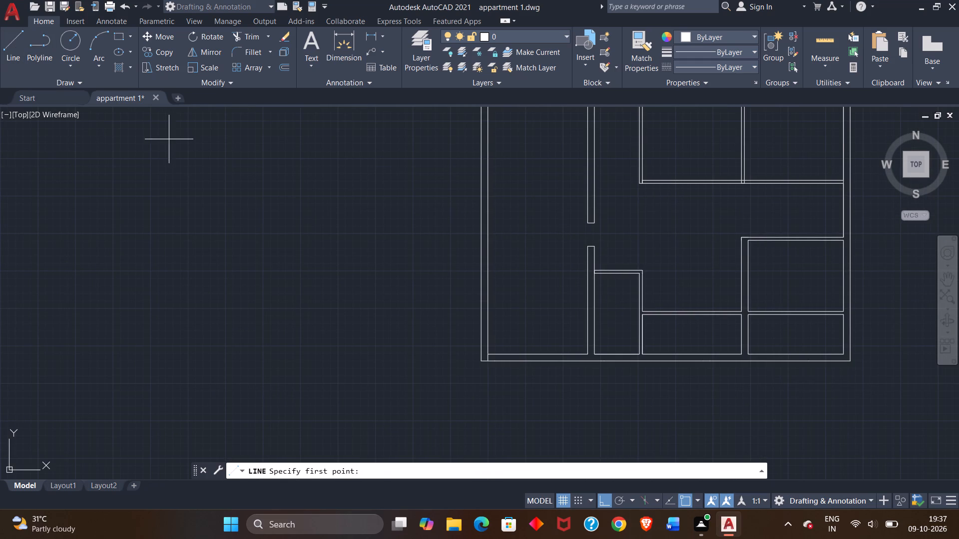
double_click(487, 354)
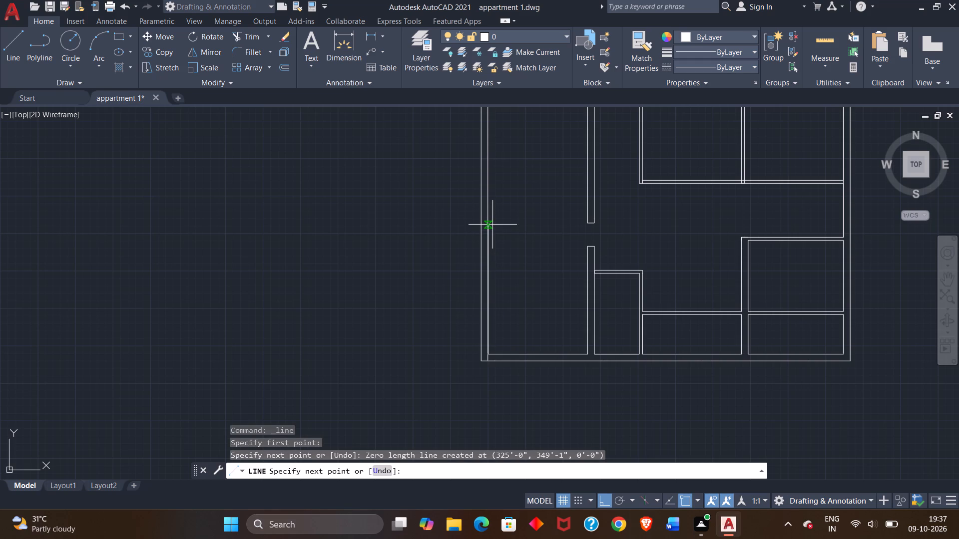
text(15')
key(Return)
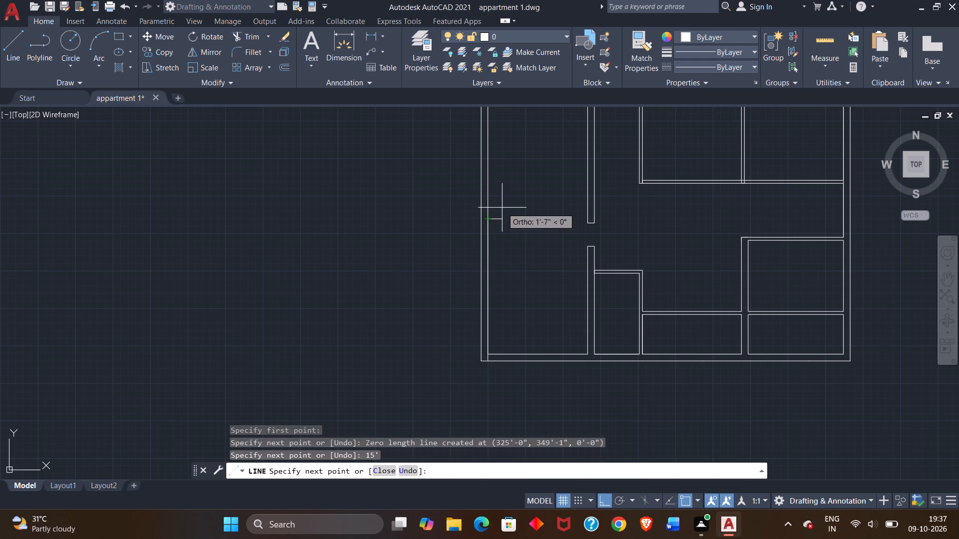
scroll(591, 218, up, 4)
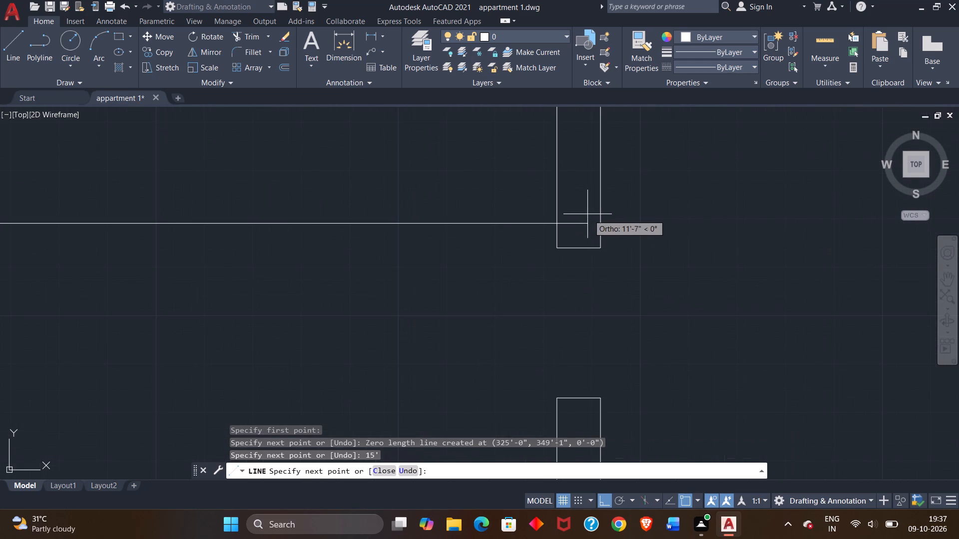
click(560, 221)
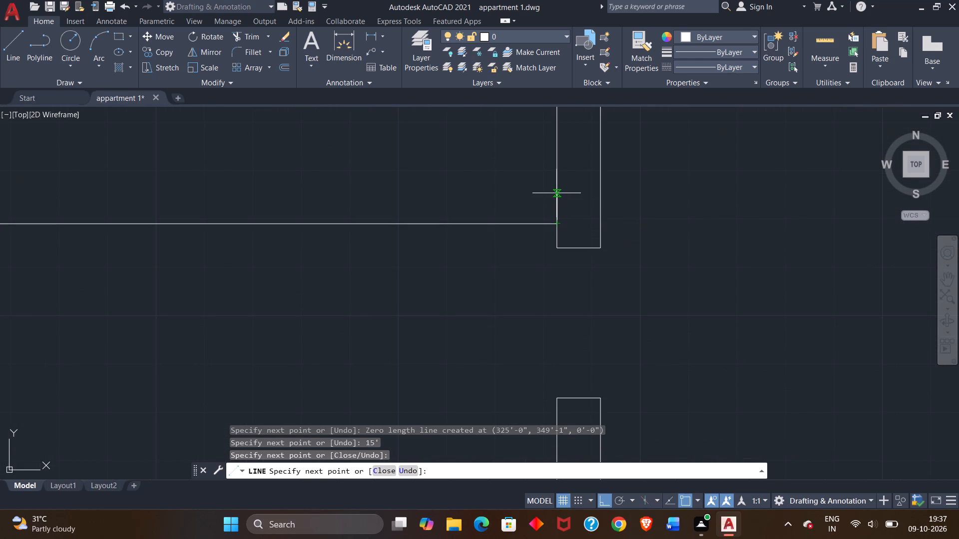
Continue the line 9" north along the 9" wall, and west to the outer west wall's inner face.
key(9)
key(shift+quotedbl)
key(Return)
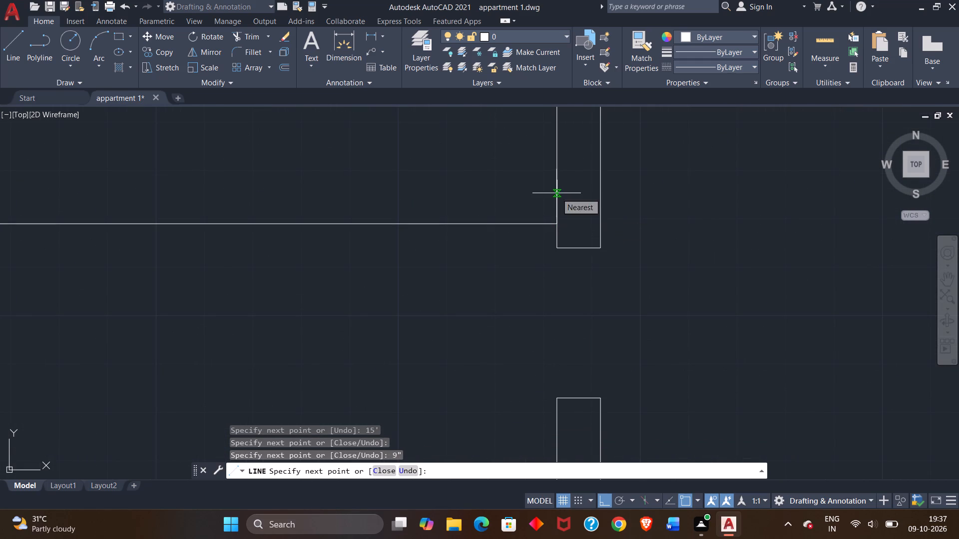
scroll(29, 187, down, 3)
middle_drag(46, 182, 351, 201)
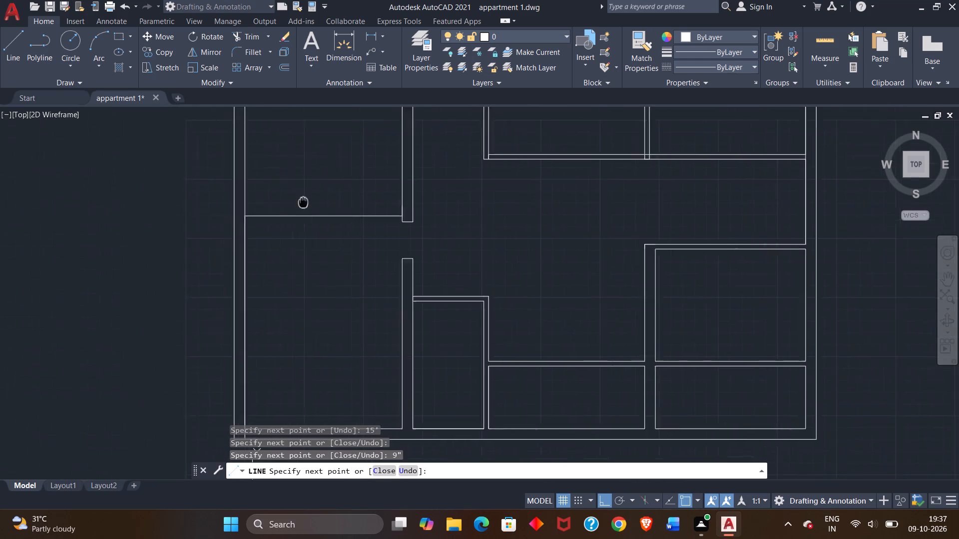
middle_drag(351, 201, 451, 198)
scroll(407, 198, up, 2)
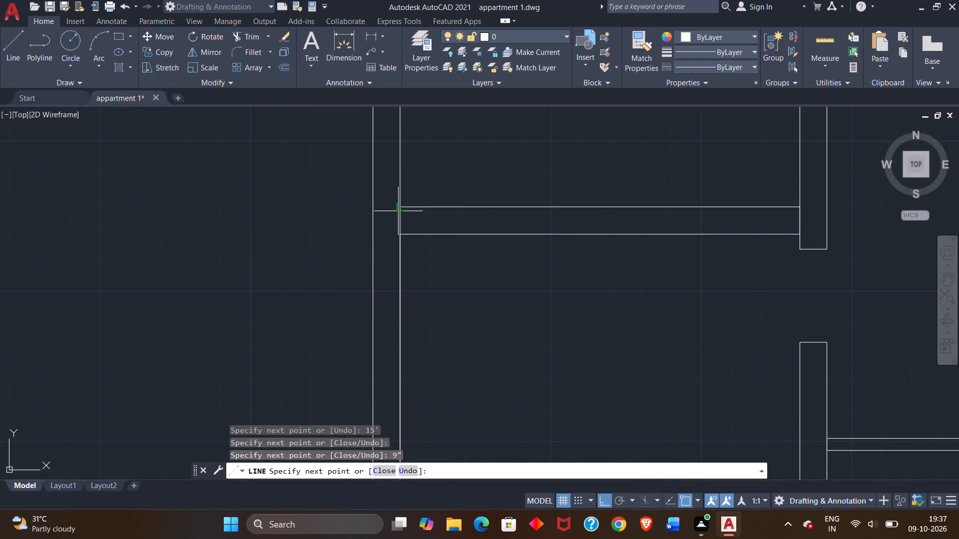
click(402, 208)
right_click(404, 204)
click(418, 210)
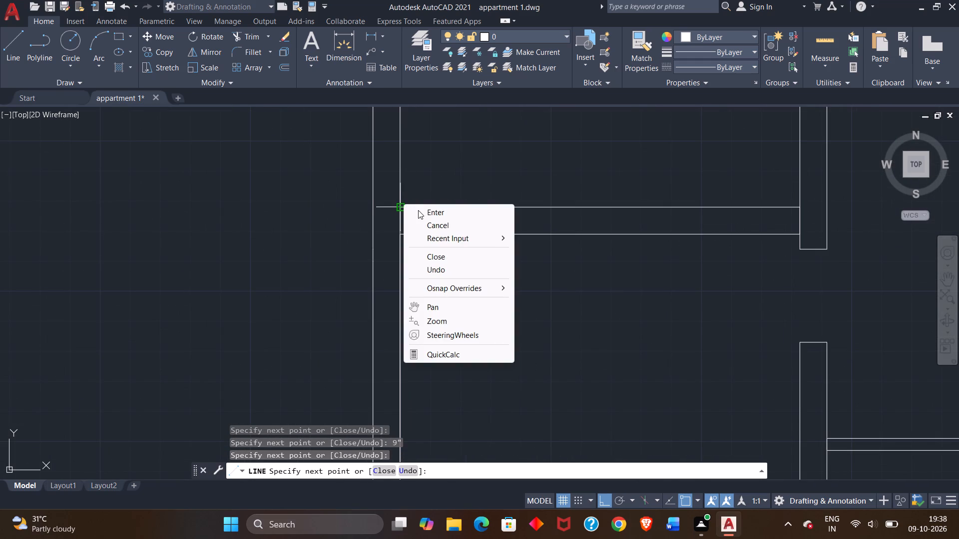
Draw a line from the northern rooms' outer southwest corner west across the 9" wall to its west face.
scroll(447, 270, down, 3)
middle_drag(485, 367, 469, 335)
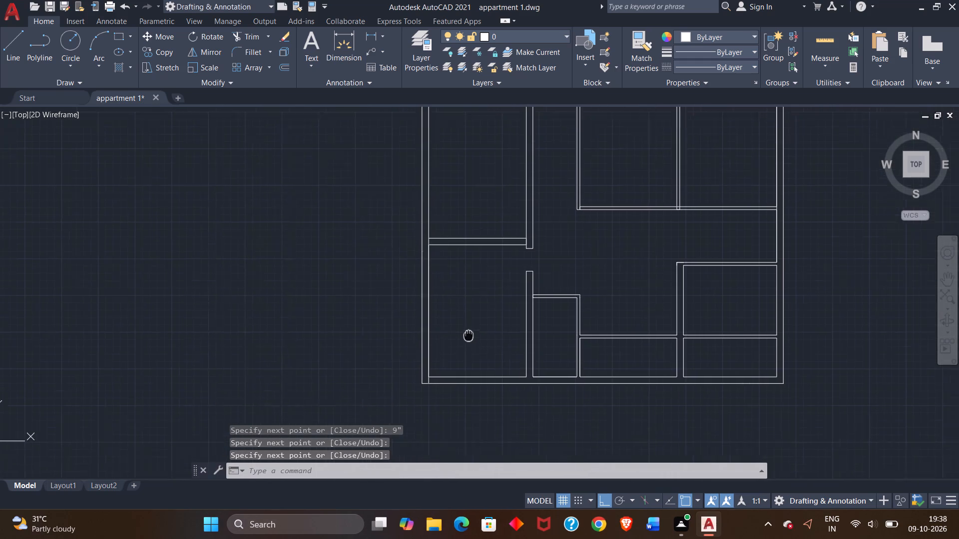
middle_drag(469, 335, 455, 290)
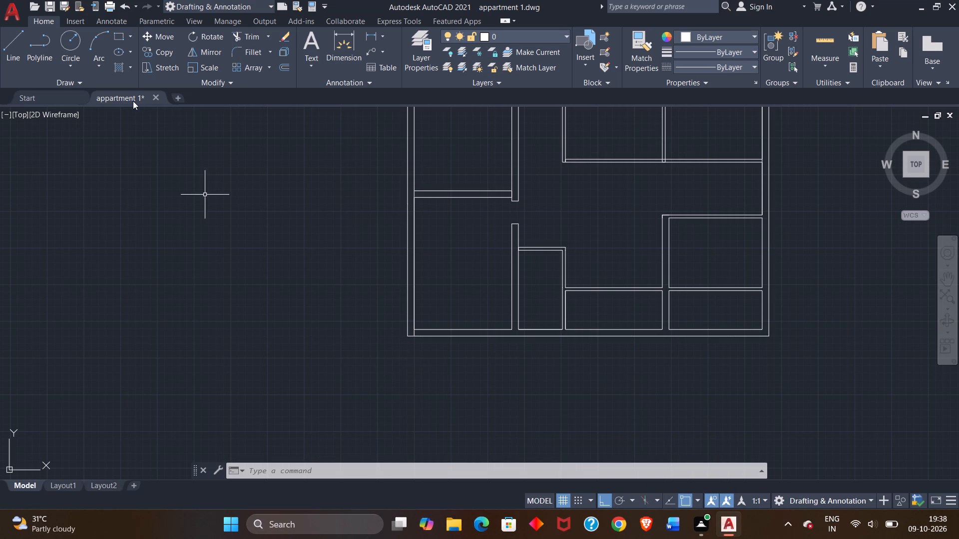
scroll(550, 213, up, 2)
scroll(499, 219, up, 2)
scroll(471, 208, down, 2)
scroll(386, 217, down, 2)
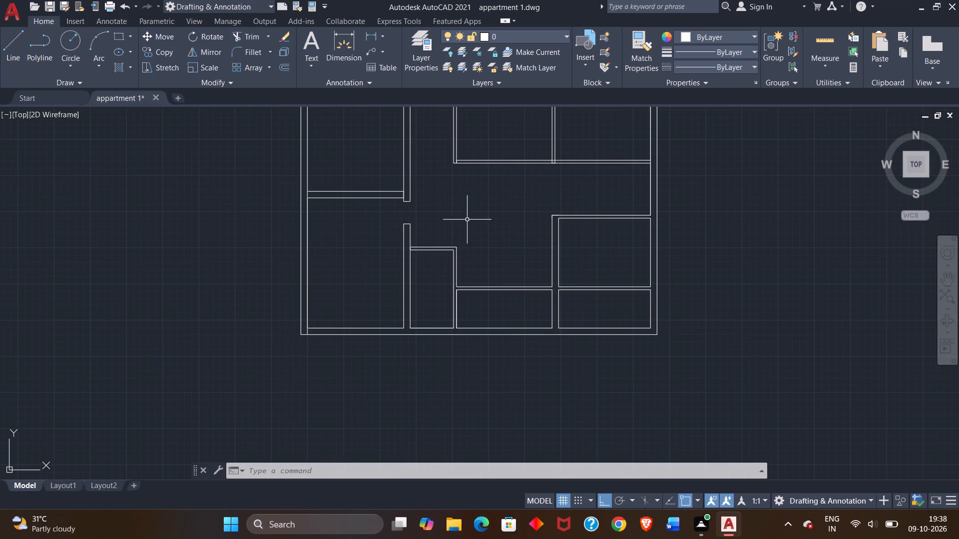
middle_drag(467, 220, 455, 337)
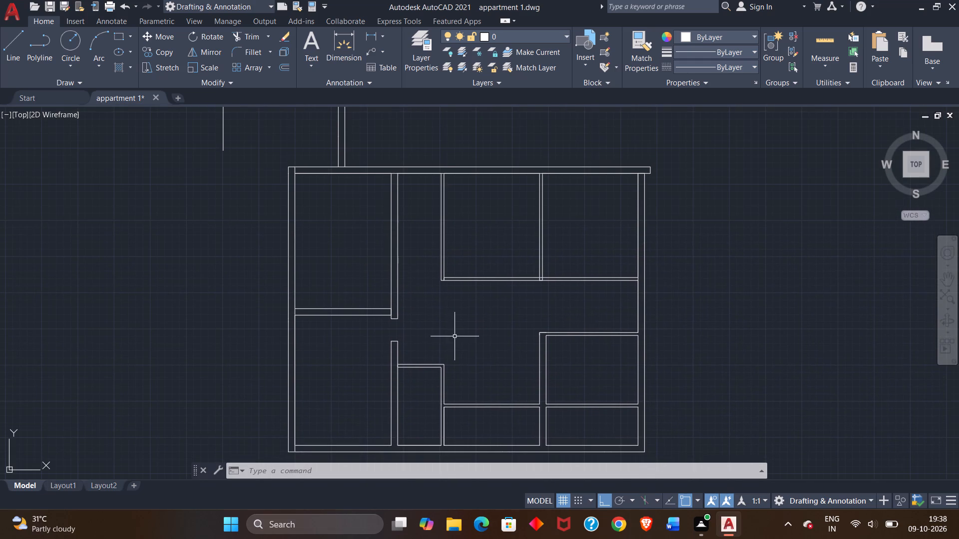
middle_drag(441, 318, 439, 279)
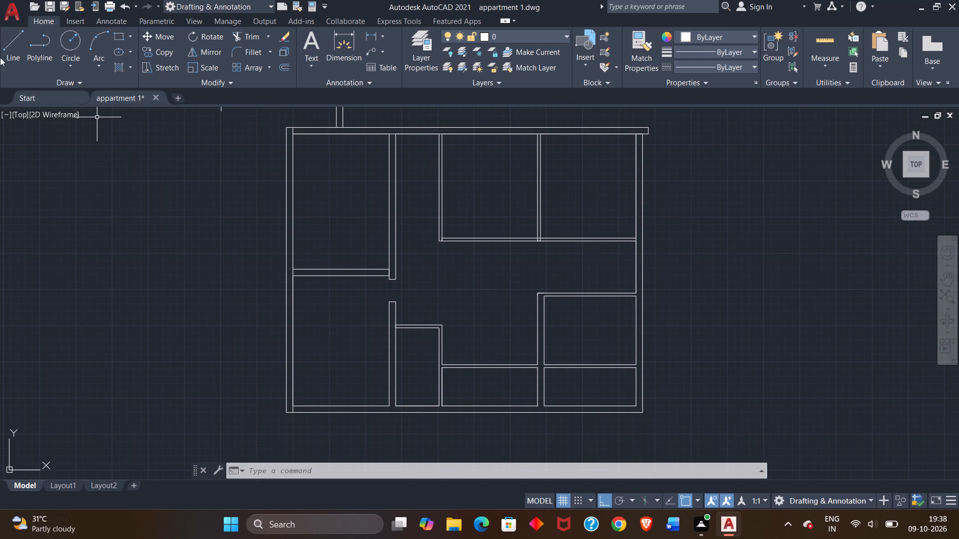
click(5, 47)
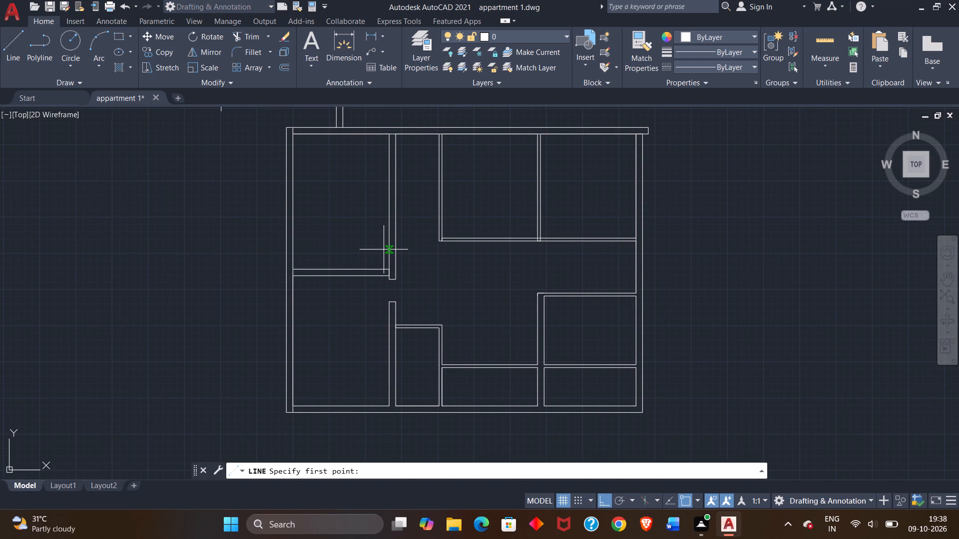
scroll(384, 250, up, 1)
click(468, 235)
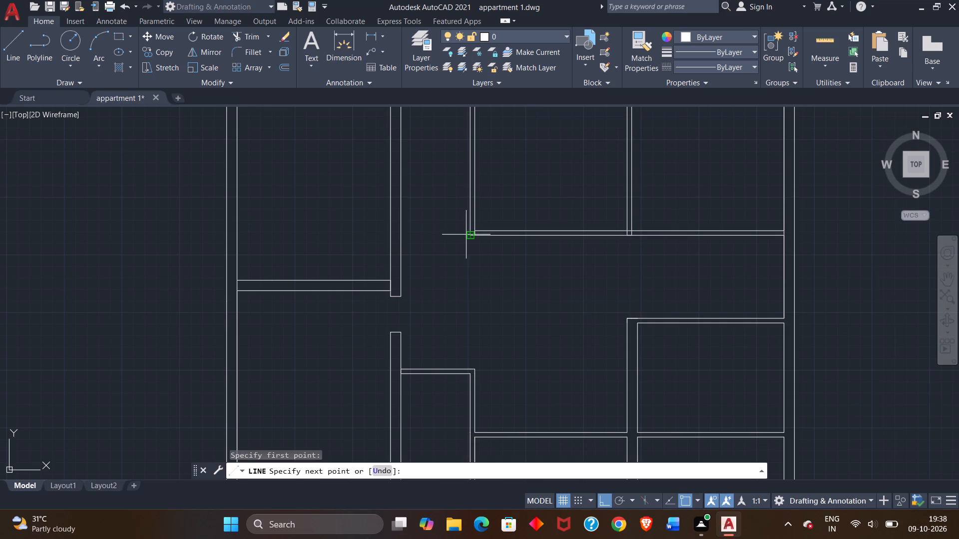
click(392, 237)
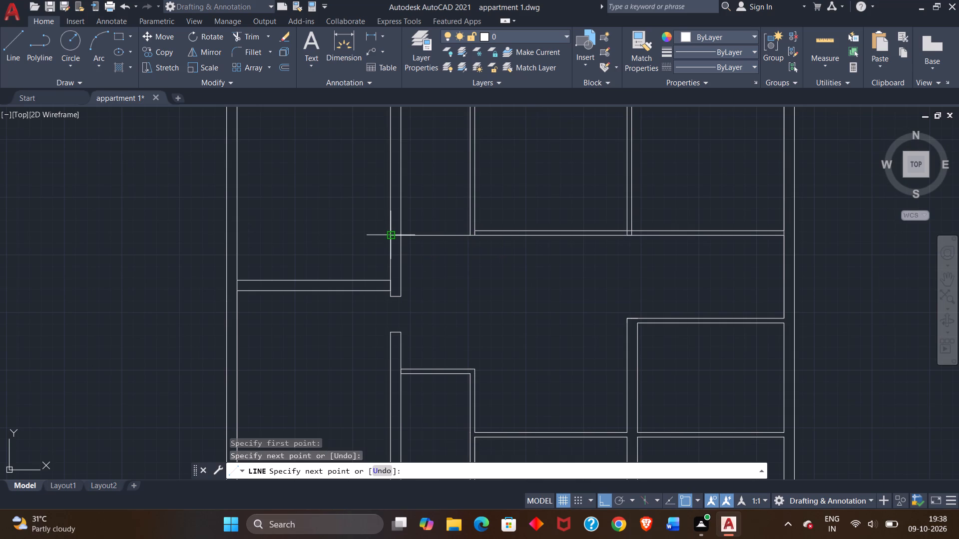
right_click(392, 237)
click(418, 244)
Trim the 9" wall's west face between the new line and the north line of the 9" cross wall.
scroll(360, 228, down, 1)
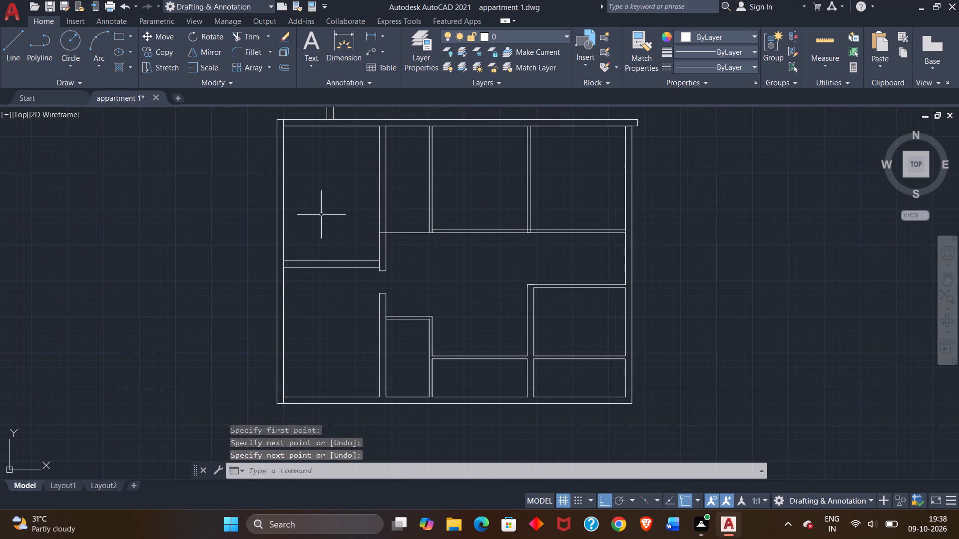
double_click(245, 35)
scroll(374, 248, up, 2)
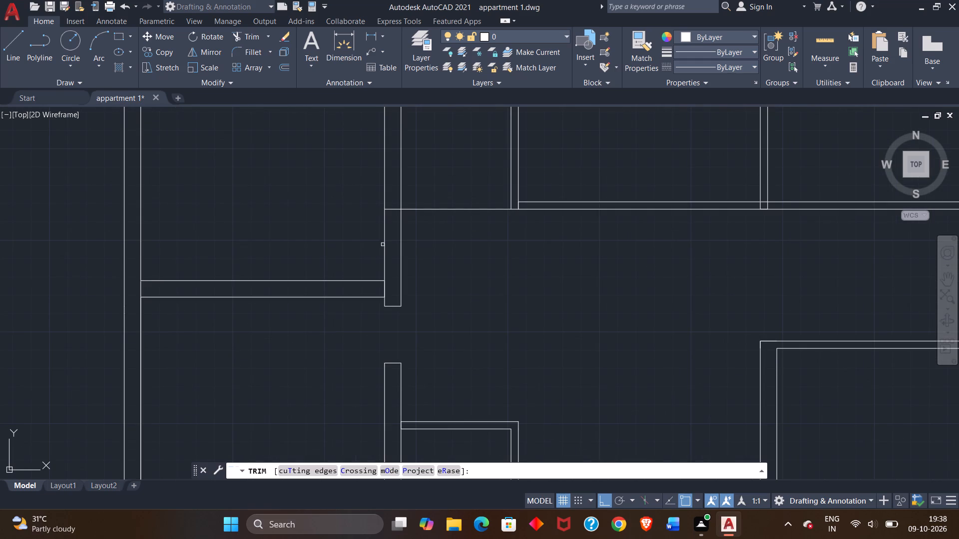
click(385, 242)
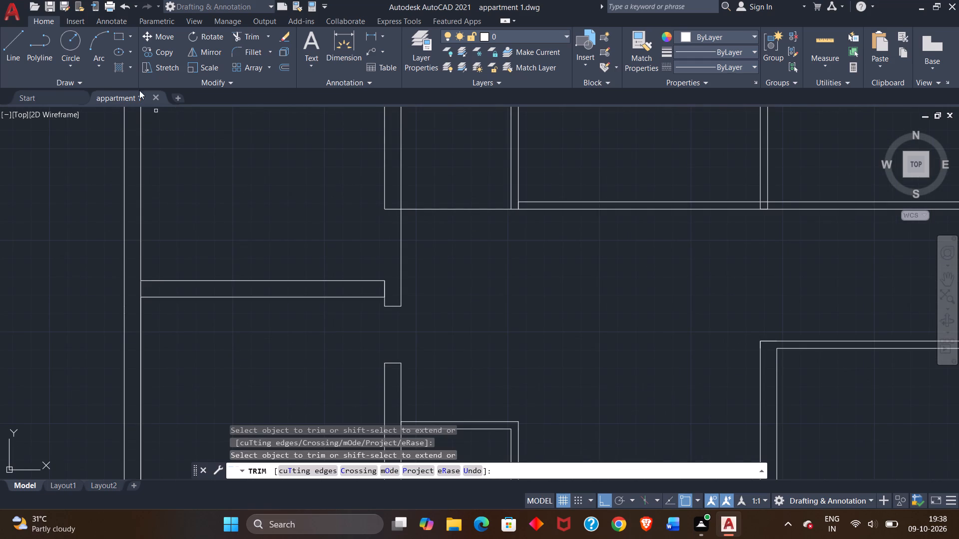
Draw a line across the interior 9" wall, from the cross wall's northeast corner east to the 9" wall's east face.
click(5, 45)
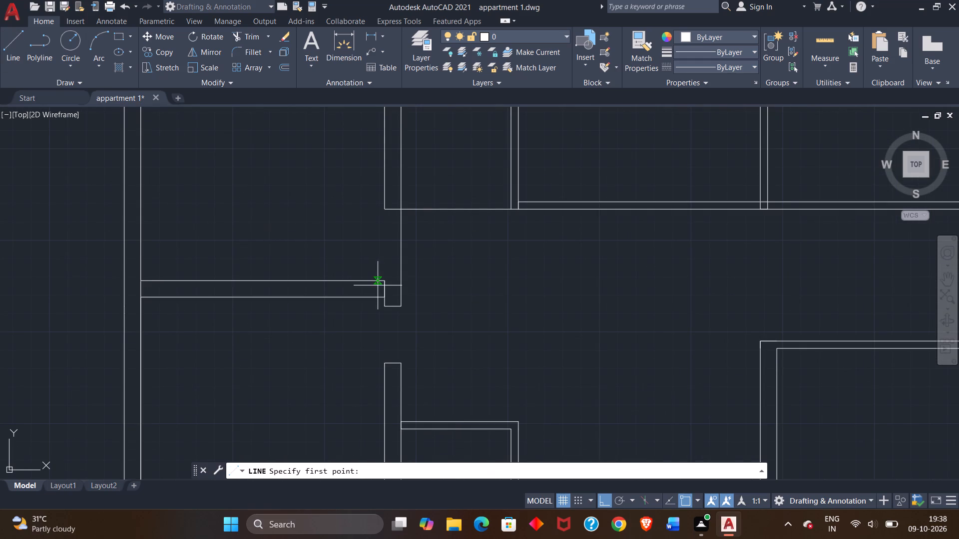
scroll(379, 283, up, 3)
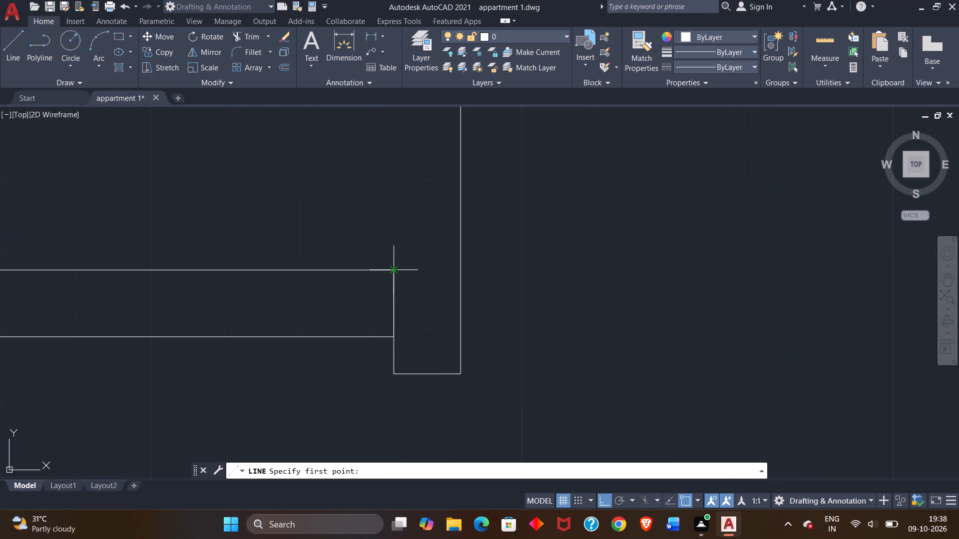
click(396, 273)
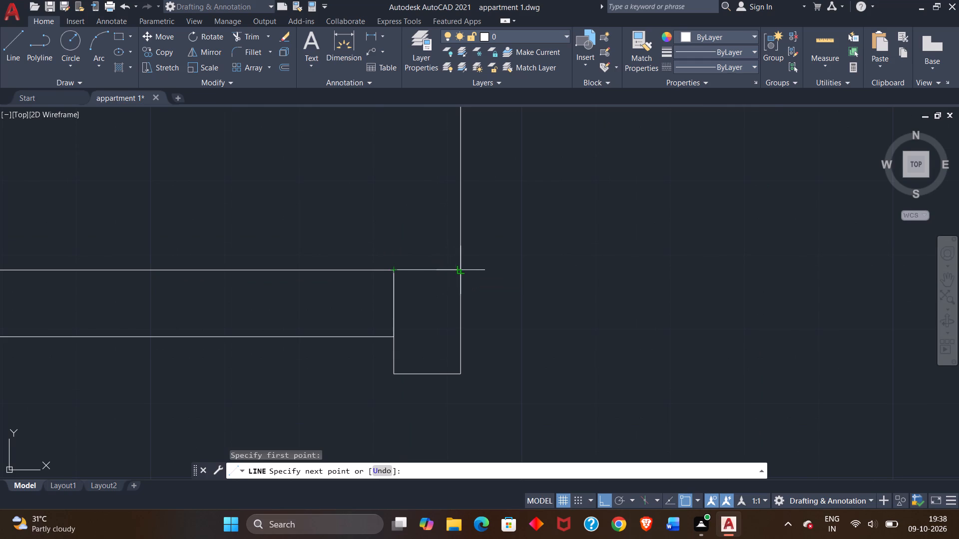
click(459, 269)
right_click(468, 262)
click(488, 267)
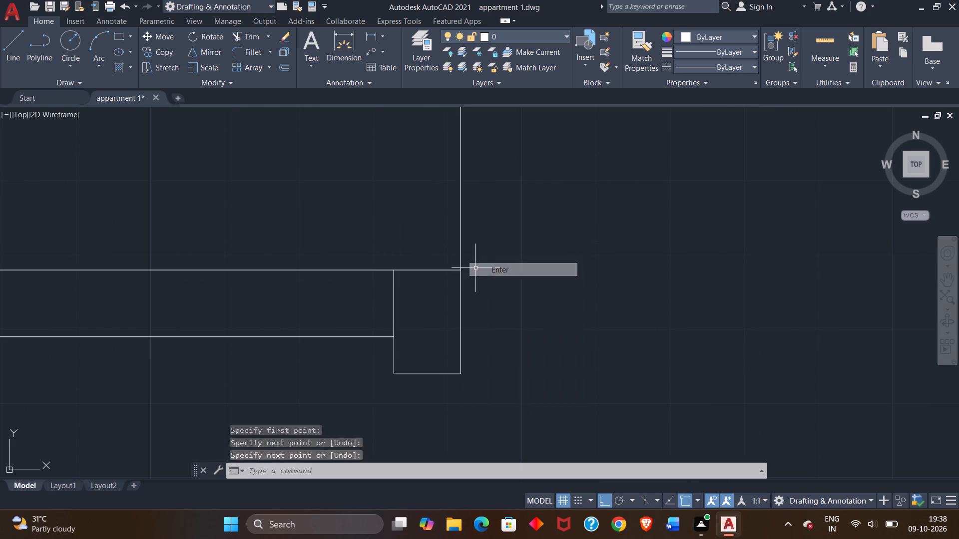
Draw a line from the northern rooms' south line 3' north along the interior 9" wall's east face, and east to the adjacent partition's west face.
scroll(429, 266, down, 4)
middle_drag(477, 271, 461, 262)
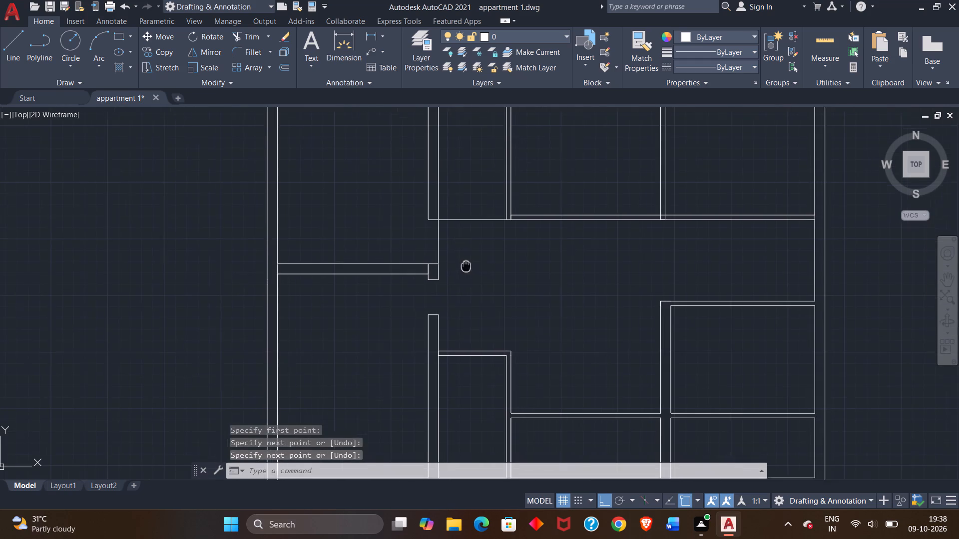
middle_drag(461, 262, 390, 192)
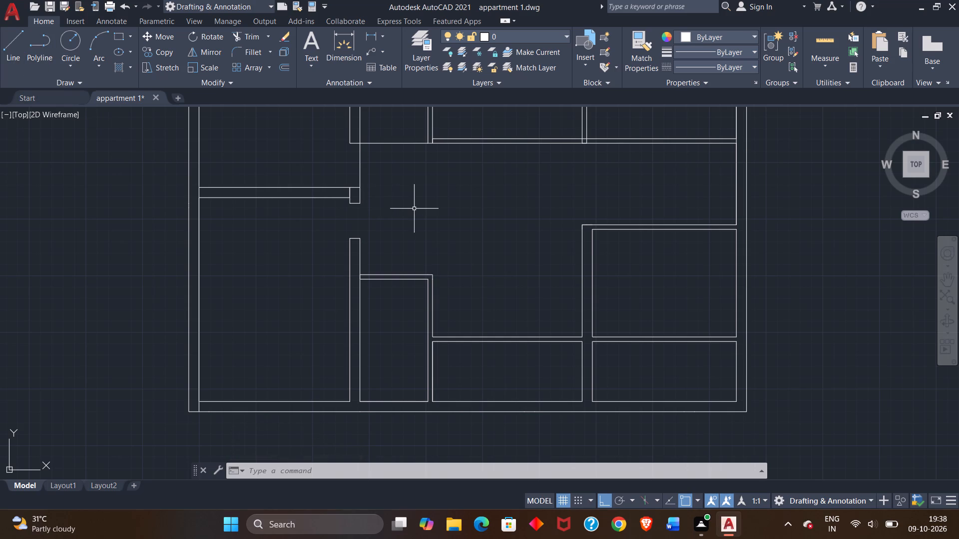
middle_drag(415, 208, 387, 293)
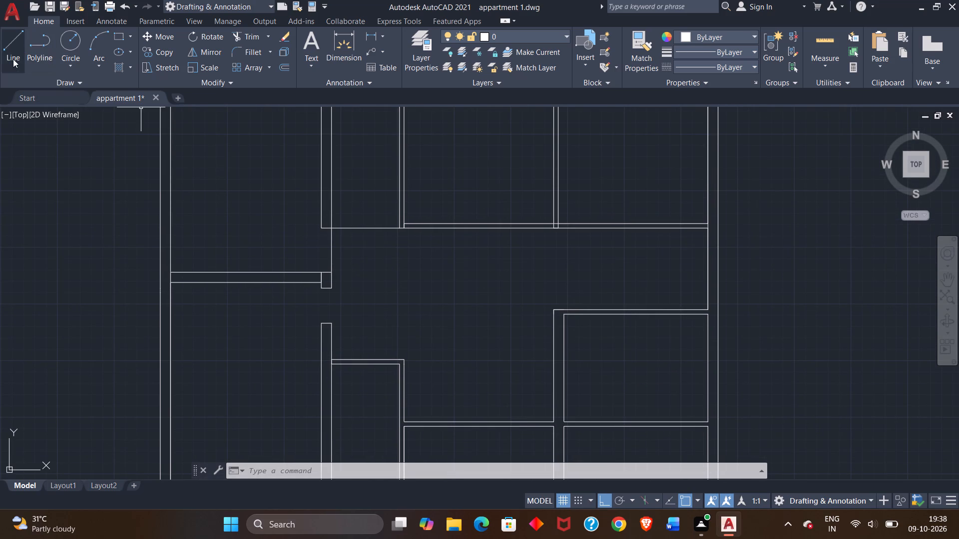
click(12, 58)
scroll(297, 233, up, 2)
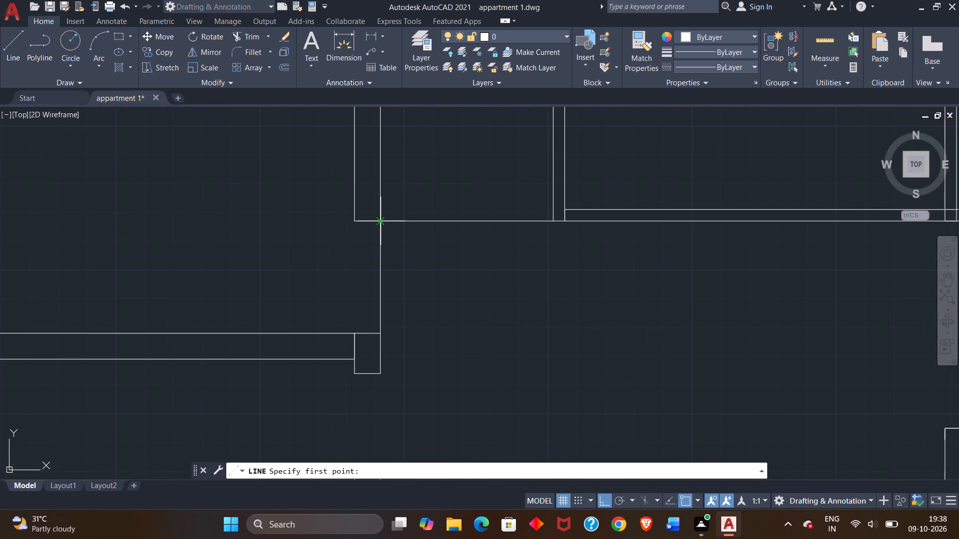
click(382, 221)
middle_drag(400, 182, 387, 232)
text(3')
key(Return)
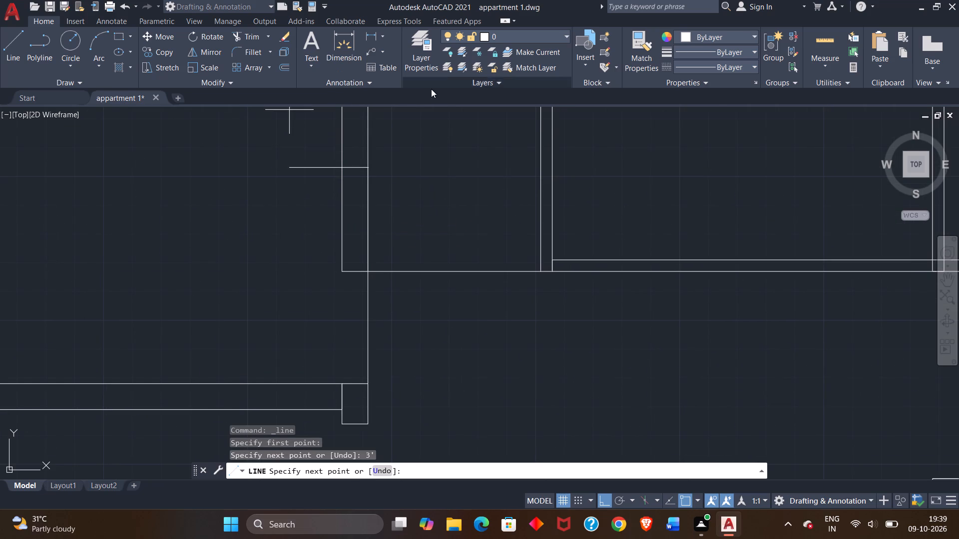
scroll(540, 169, up, 2)
double_click(540, 168)
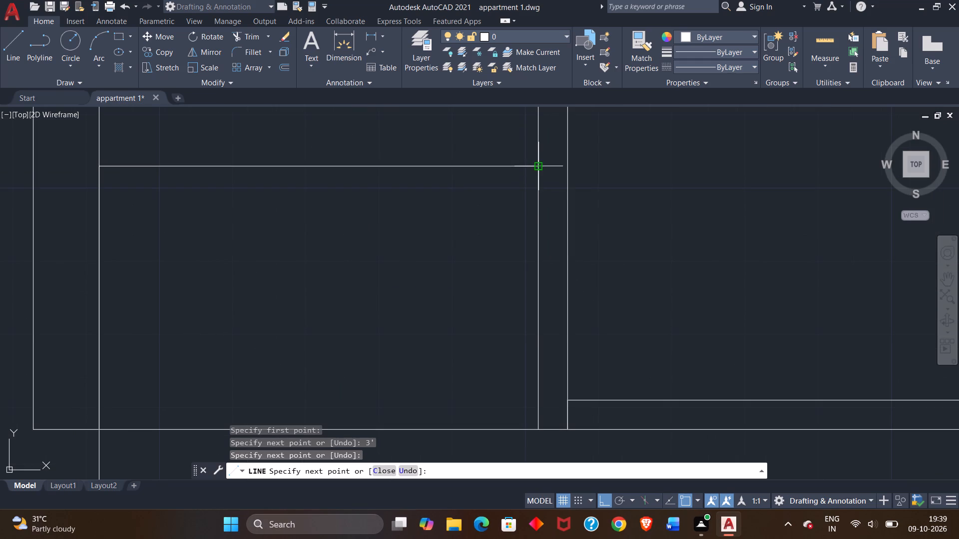
Continue the line 4" south along the partition, and west to the interior 9" wall's east face.
scroll(538, 192, down, 4)
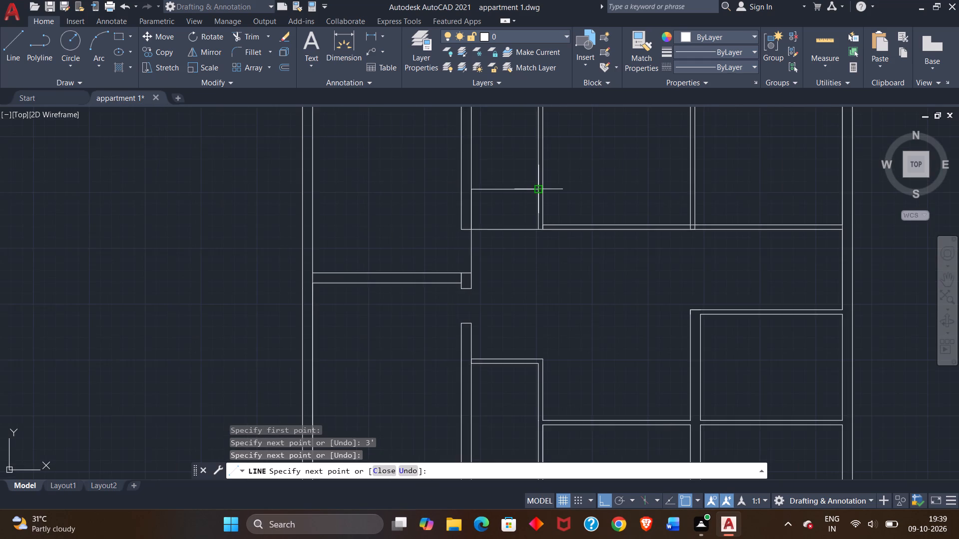
scroll(538, 192, down, 1)
scroll(538, 192, up, 3)
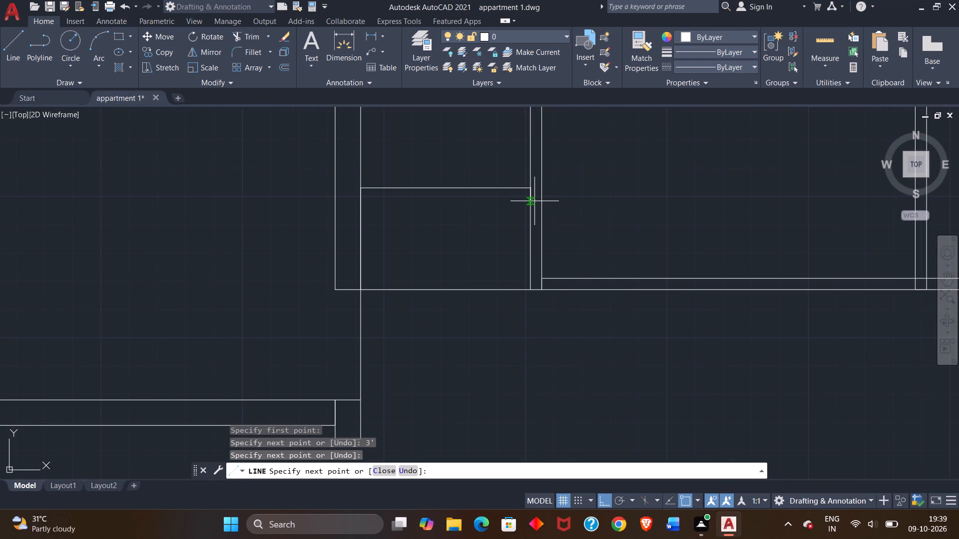
key(4)
key(shift+quotedbl)
key(Return)
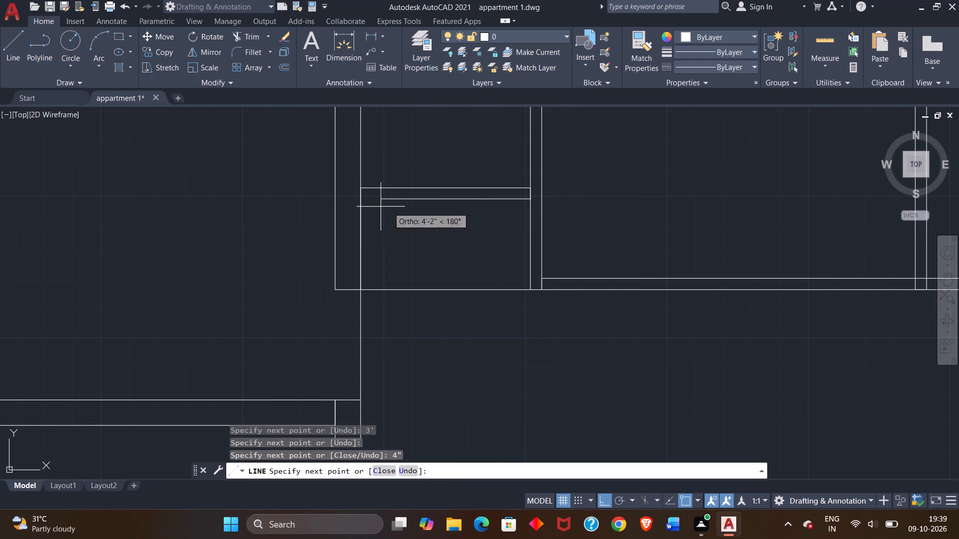
scroll(331, 201, up, 3)
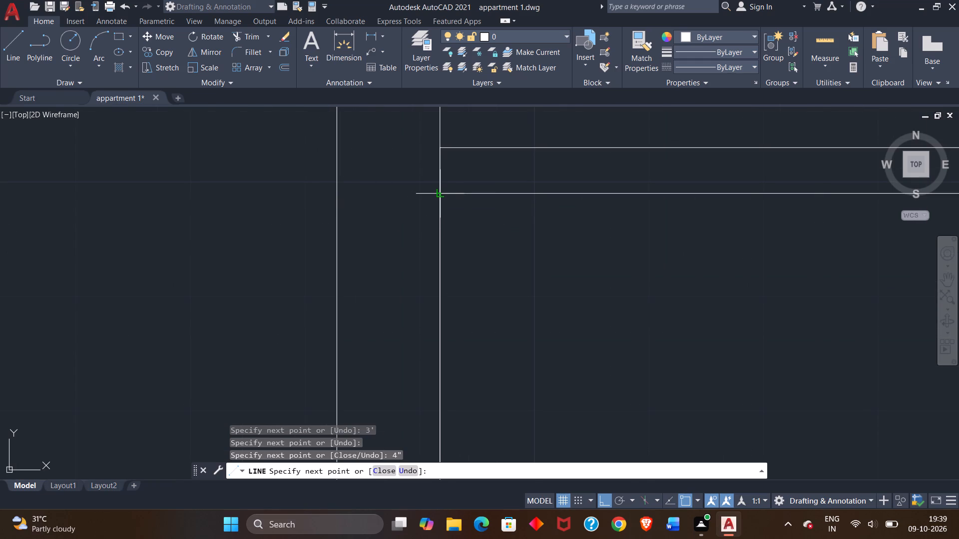
click(441, 193)
right_click(454, 188)
click(485, 195)
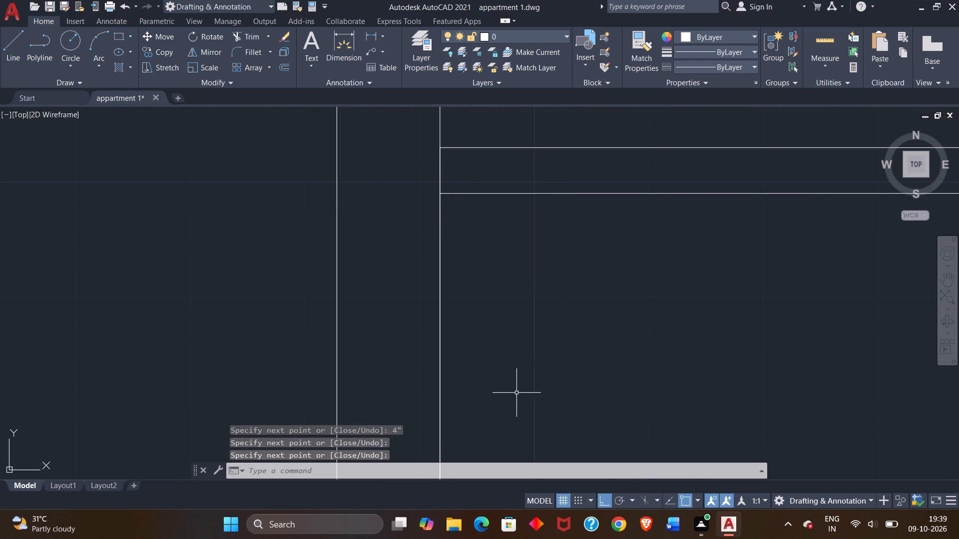
Outline a projection 3' beyond the south outer wall, from the southwest room's inner southeast corner, east to the narrow room partition's east face, and back north.
scroll(516, 392, down, 4)
middle_drag(535, 392, 447, 255)
middle_drag(503, 371, 471, 330)
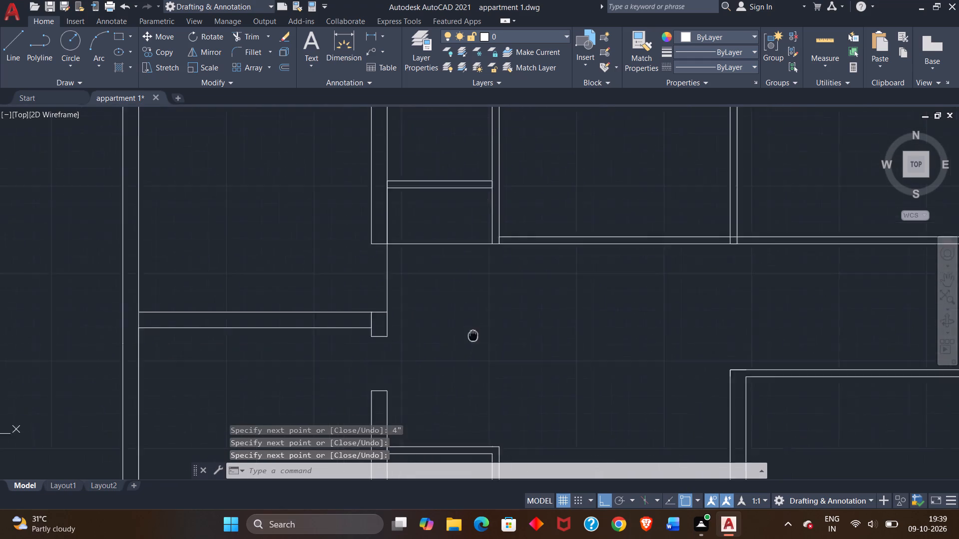
middle_drag(471, 330, 446, 292)
middle_drag(484, 339, 417, 237)
middle_drag(461, 307, 441, 220)
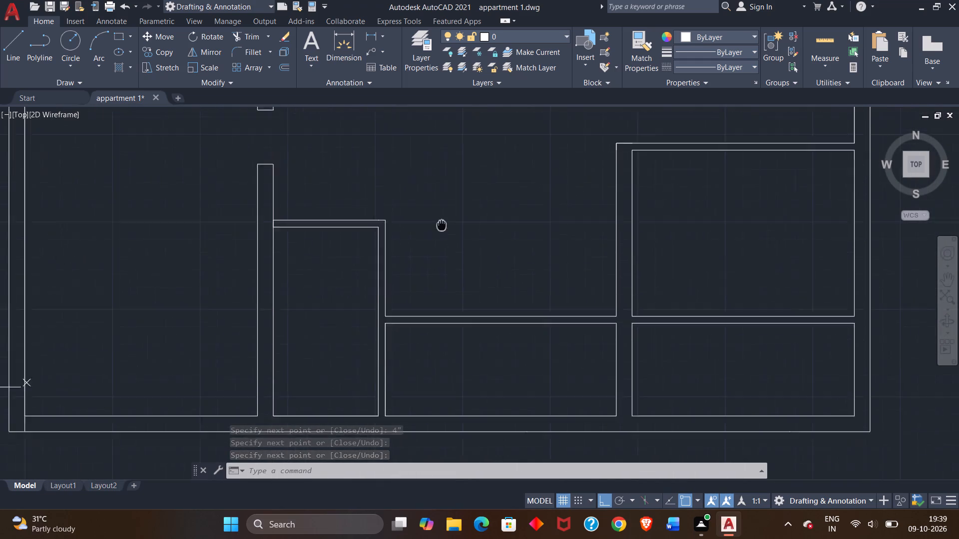
middle_drag(441, 220, 437, 191)
middle_drag(433, 348, 441, 353)
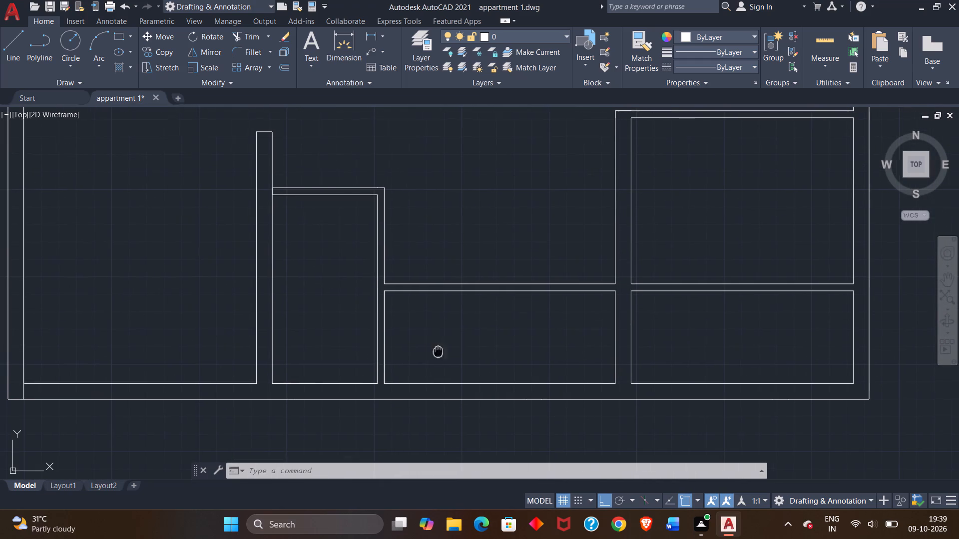
middle_drag(441, 353, 463, 386)
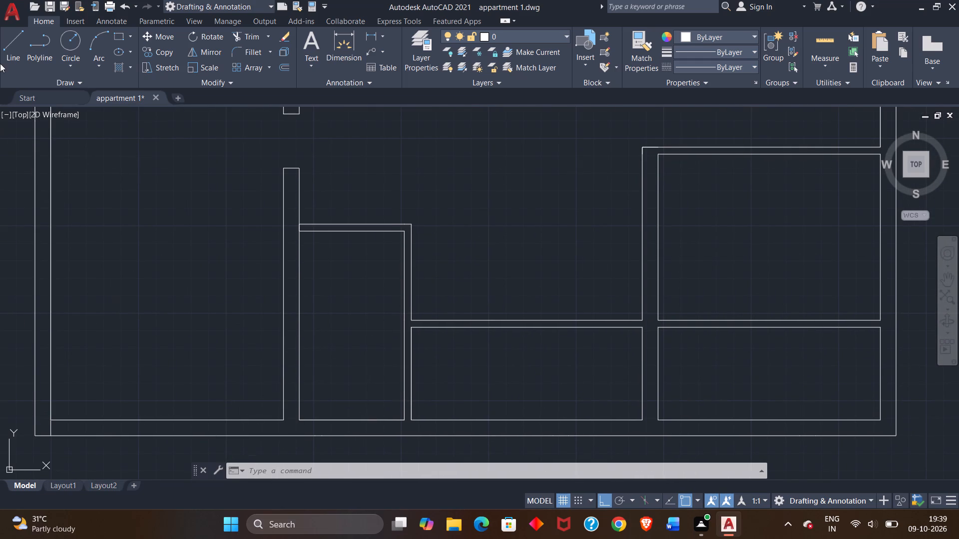
click(8, 48)
middle_drag(222, 420, 208, 374)
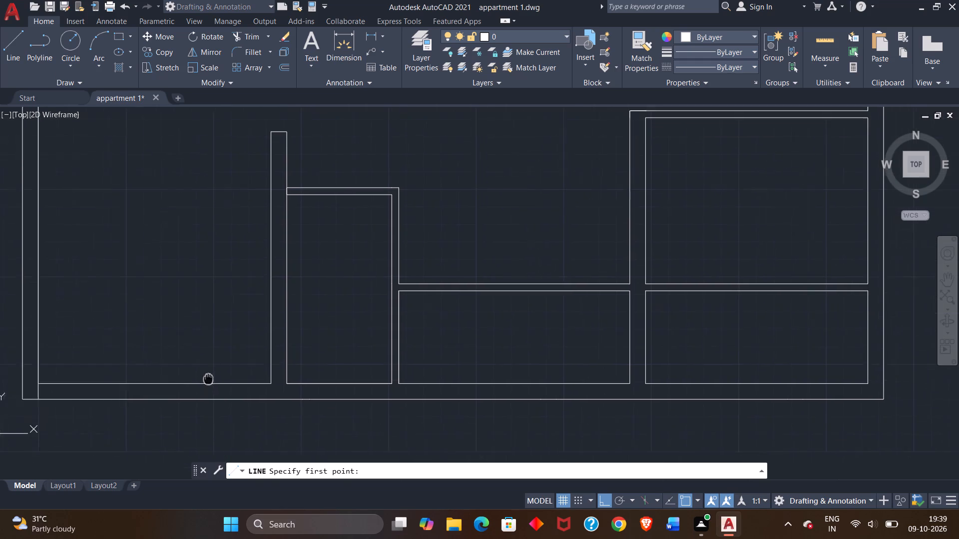
middle_drag(208, 374, 208, 340)
click(269, 339)
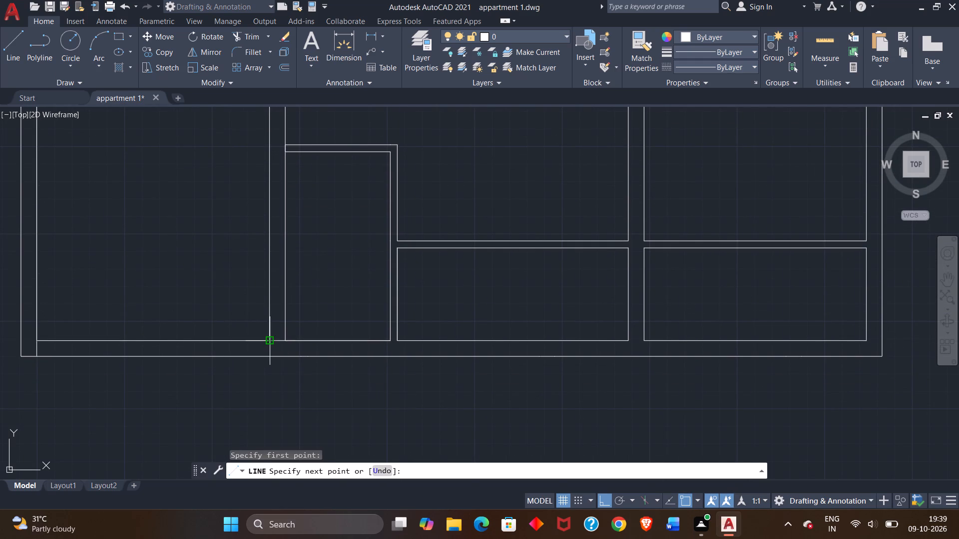
click(269, 359)
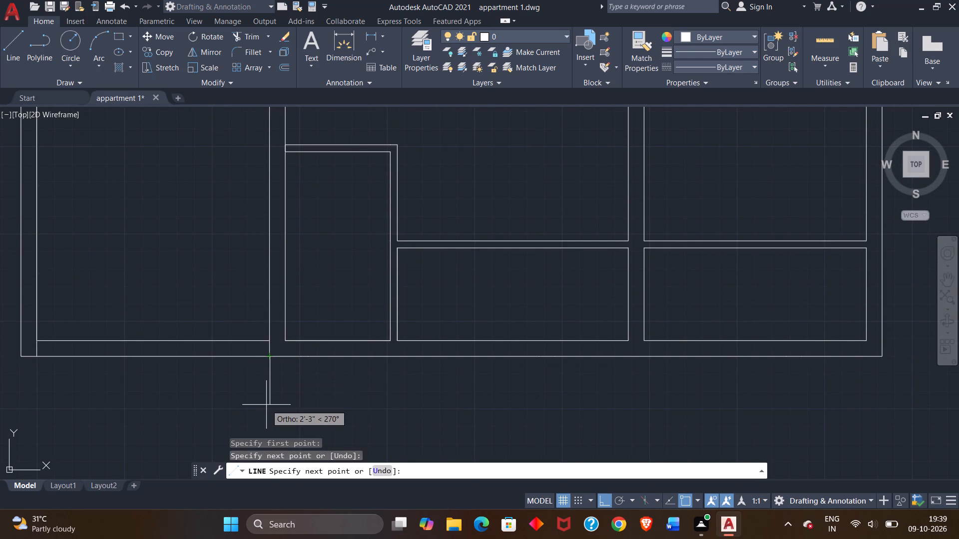
text(3')
key(Return)
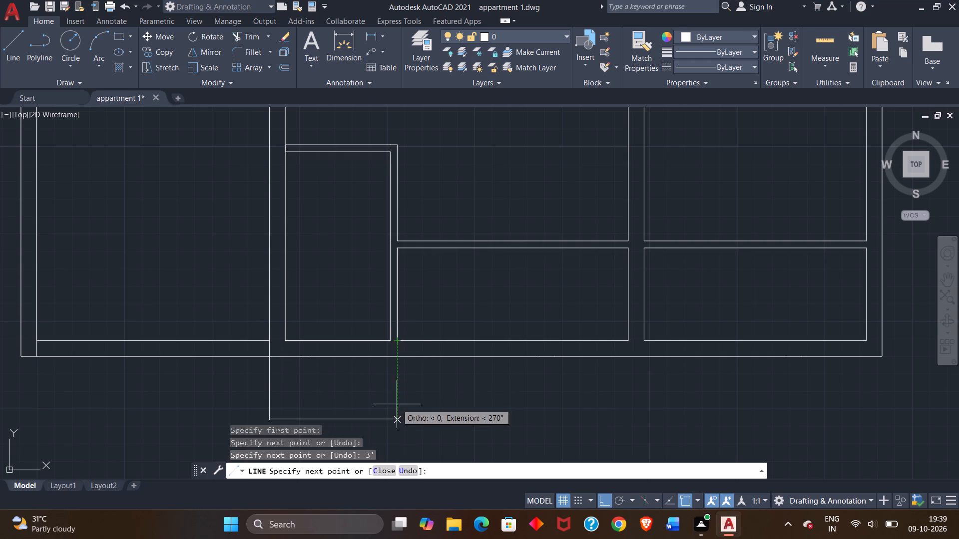
click(398, 419)
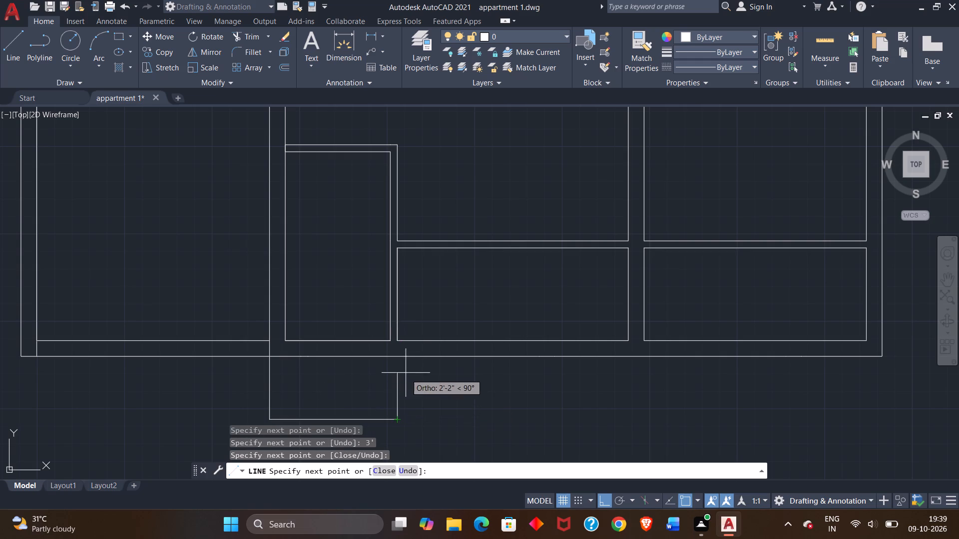
click(397, 340)
right_click(395, 340)
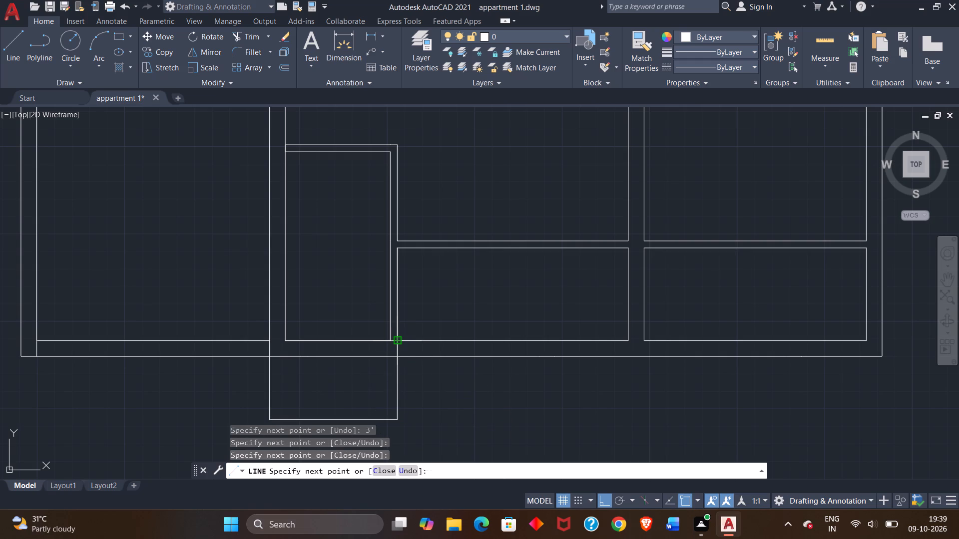
click(418, 347)
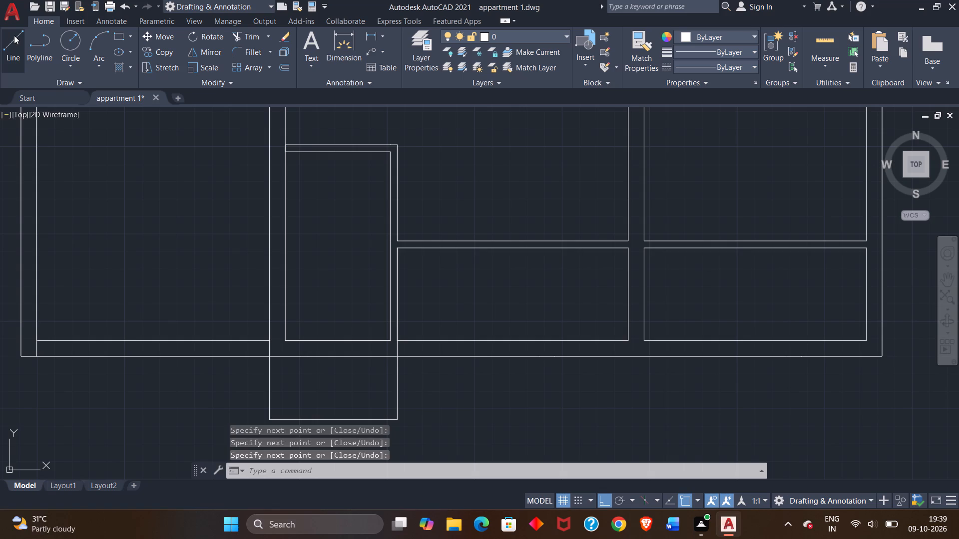
Draw a line from the narrow southern room's inner southwest corner south across the outer wall to the projection's south line.
click(14, 35)
middle_drag(313, 262, 297, 177)
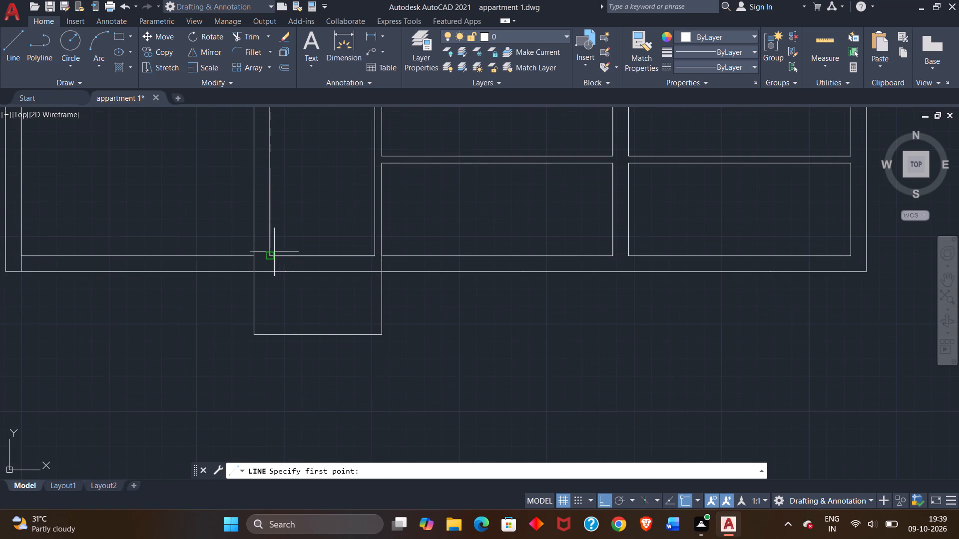
scroll(271, 252, up, 2)
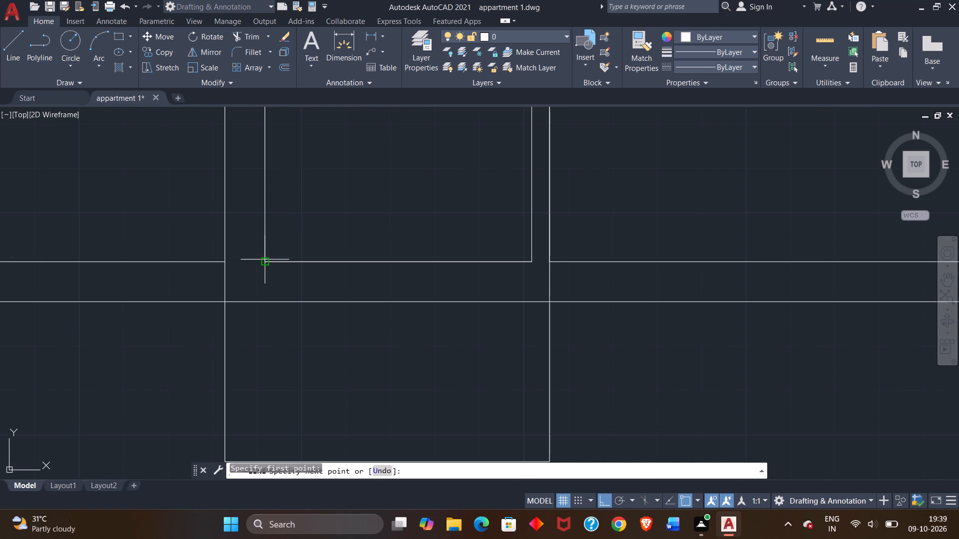
click(265, 260)
click(264, 304)
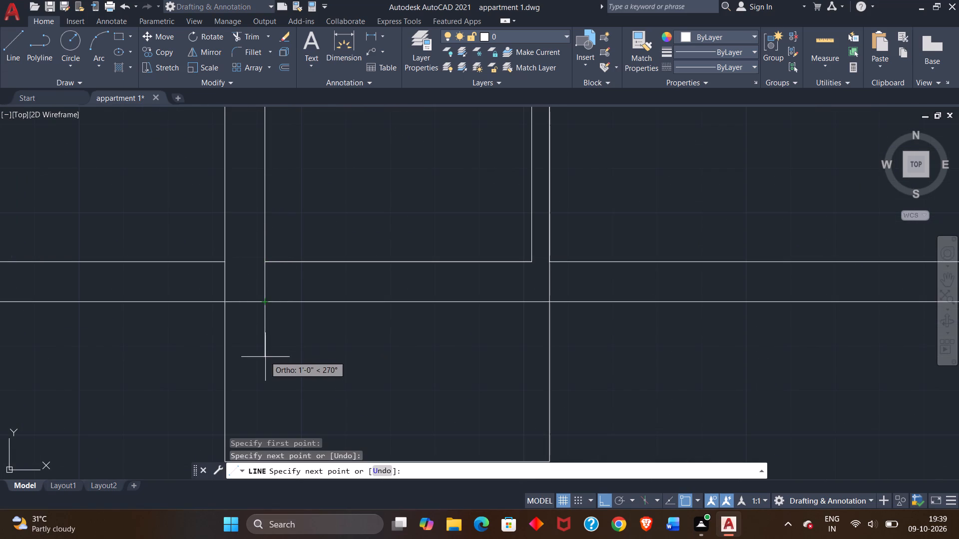
scroll(266, 358, down, 2)
middle_drag(266, 358, 259, 291)
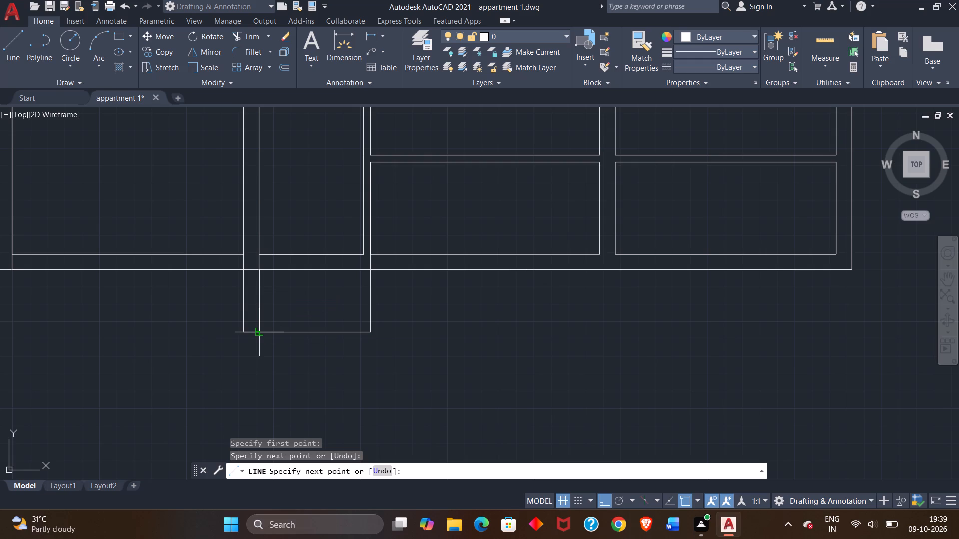
scroll(258, 332, up, 3)
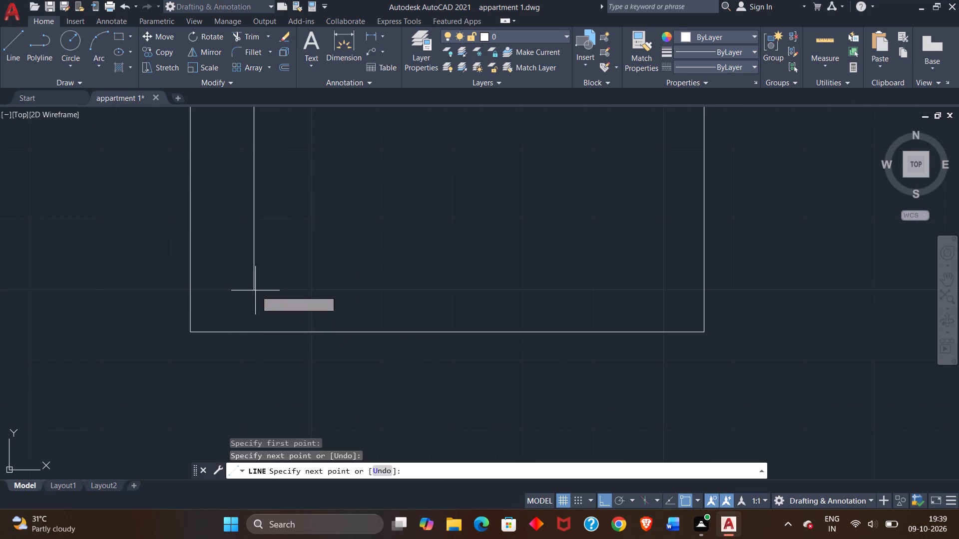
click(255, 334)
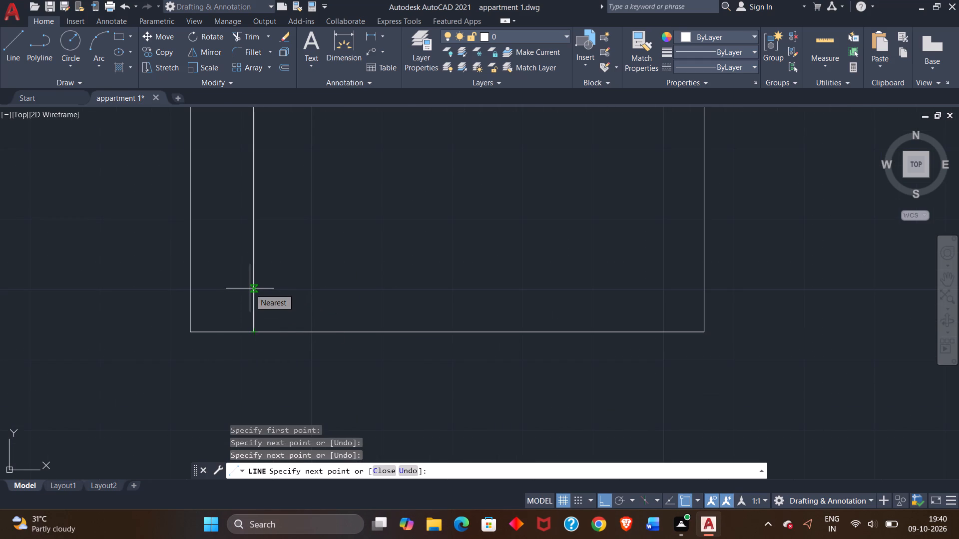
Continue the line 9" north, and east to the projection's east line.
key(9)
key(shift+quotedbl)
key(Return)
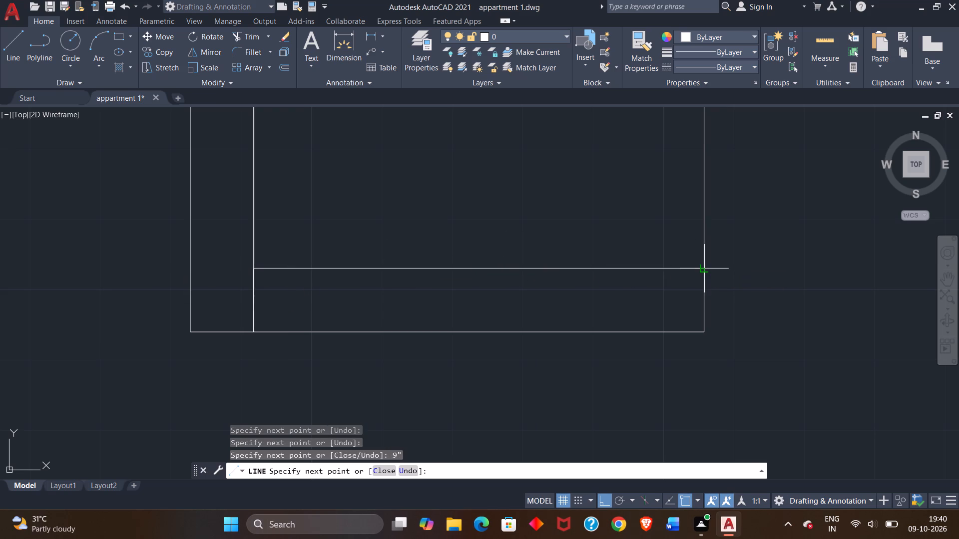
scroll(684, 282, down, 2)
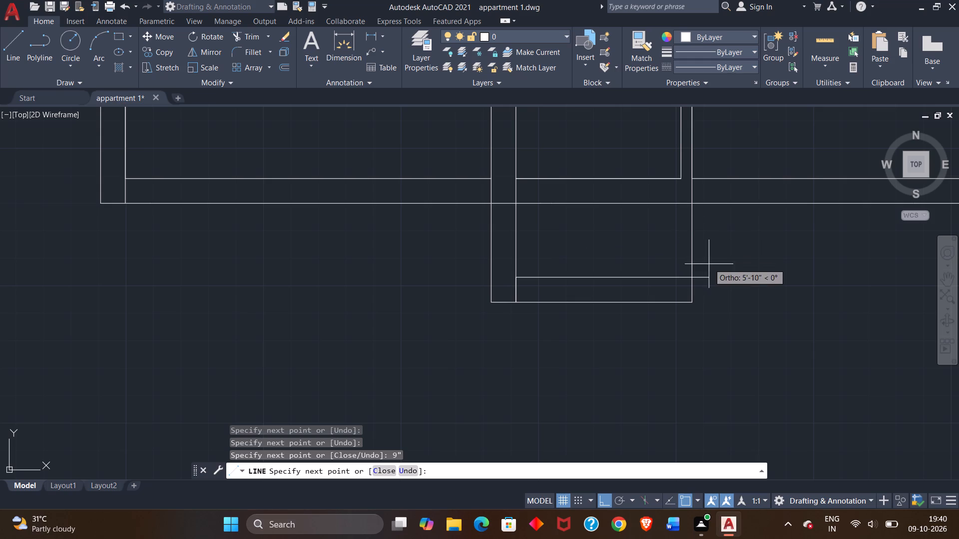
click(690, 279)
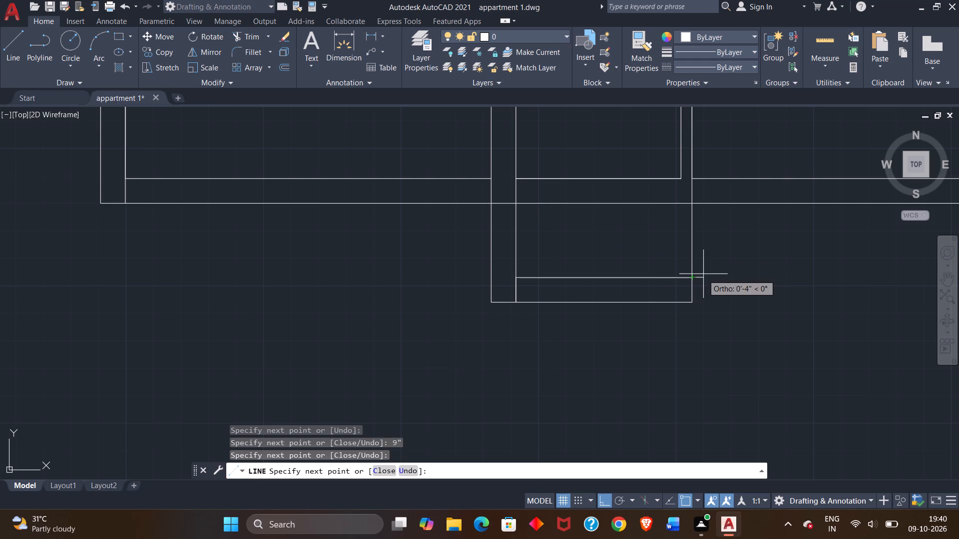
right_click(703, 274)
click(724, 280)
middle_drag(640, 284, 557, 295)
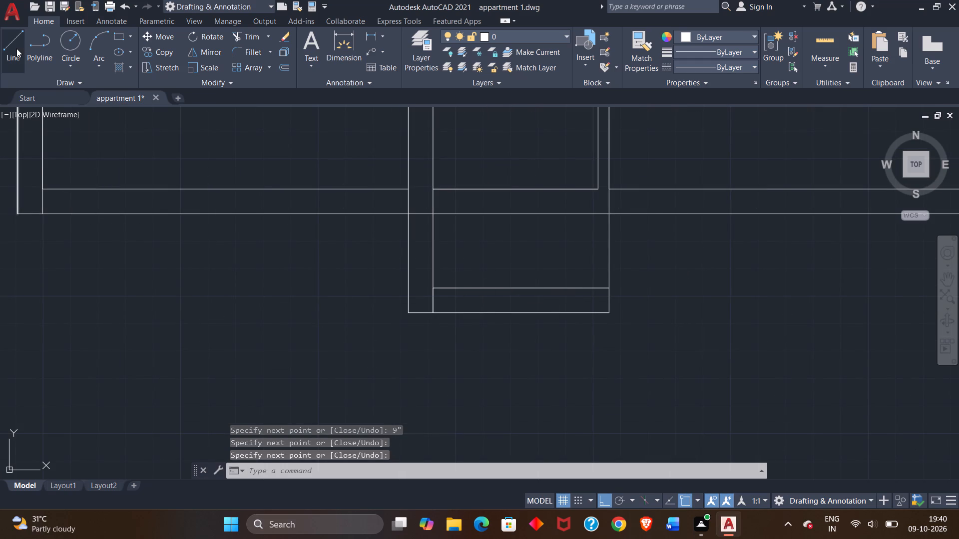
Draw a line from that endpoint 9" west, and north to the south outer wall's outer face.
click(16, 48)
scroll(585, 313, up, 2)
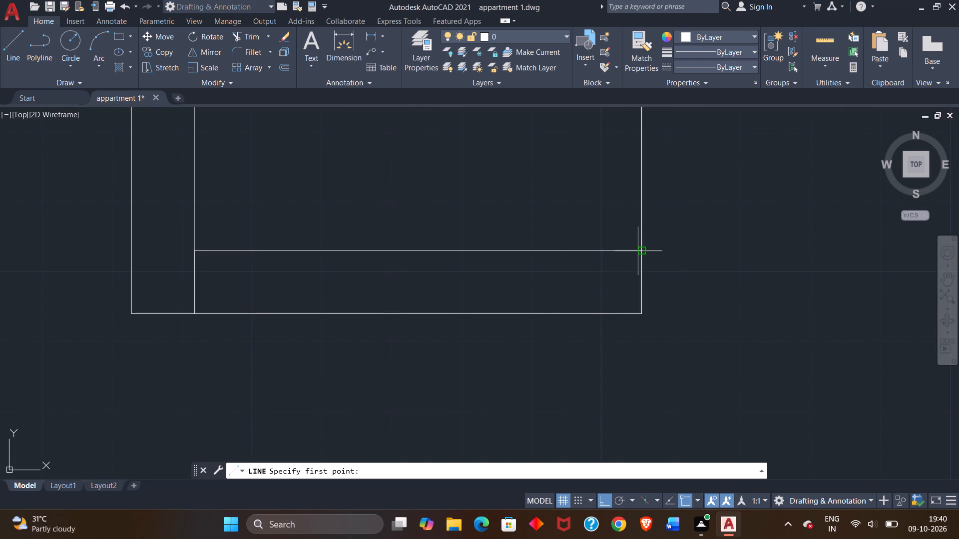
click(638, 251)
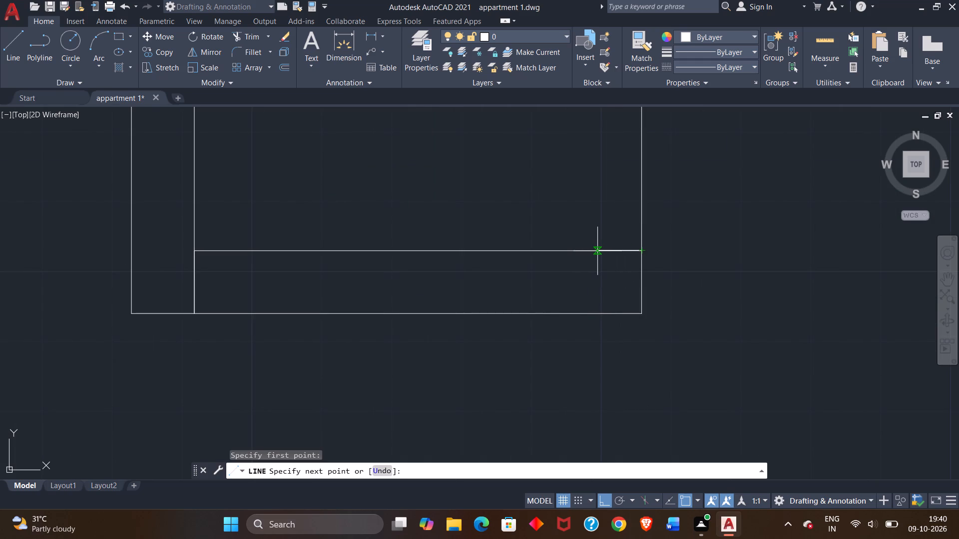
key(9)
key(shift+quotedbl)
key(Return)
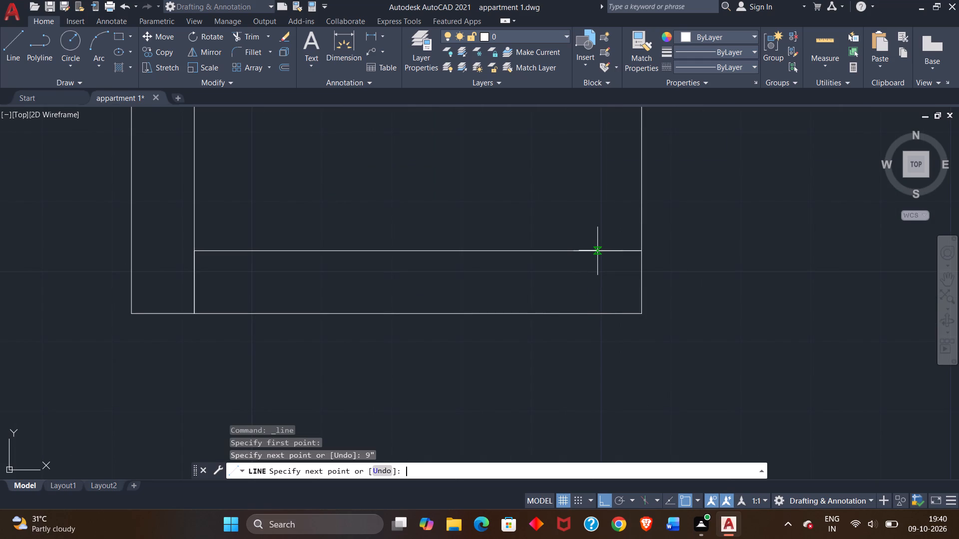
scroll(596, 197, down, 1)
middle_drag(596, 197, 603, 258)
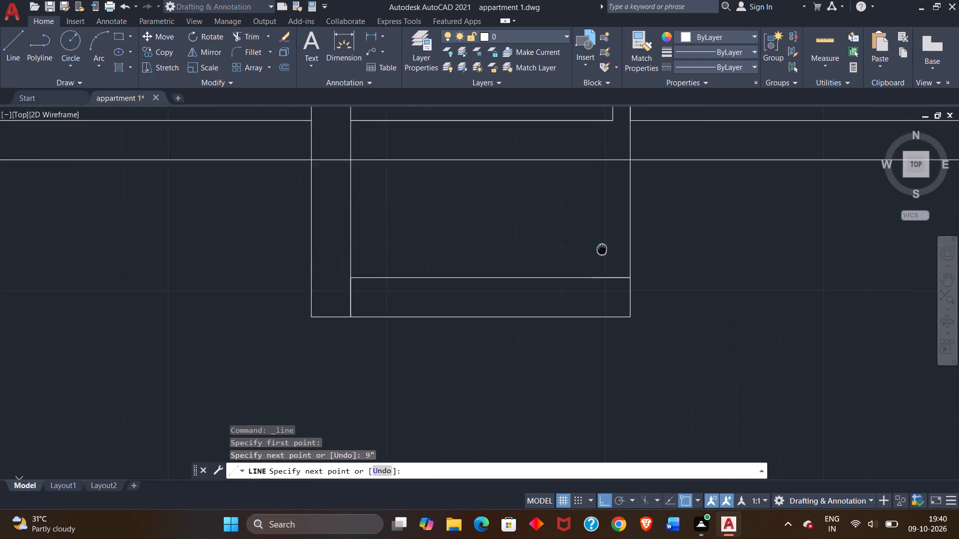
middle_drag(603, 258, 610, 360)
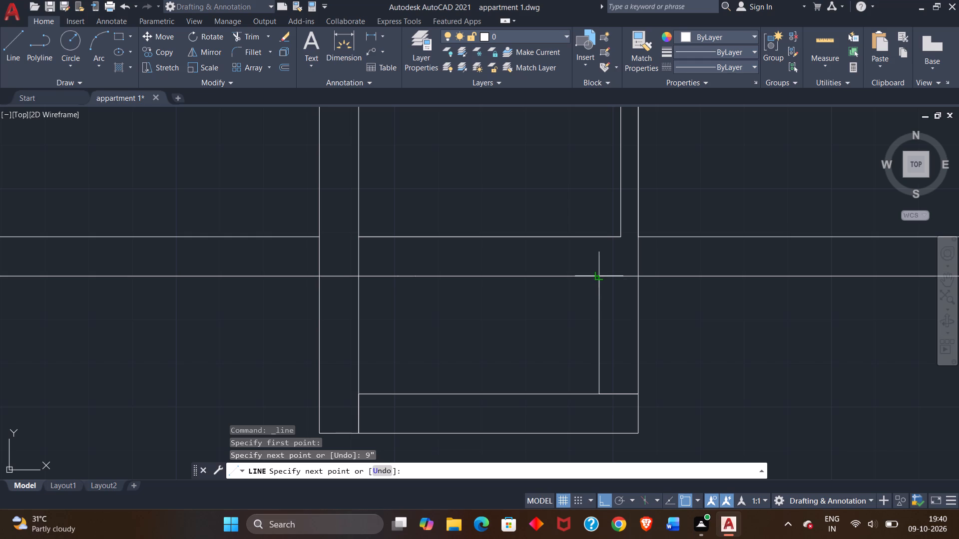
click(597, 277)
right_click(584, 291)
click(610, 298)
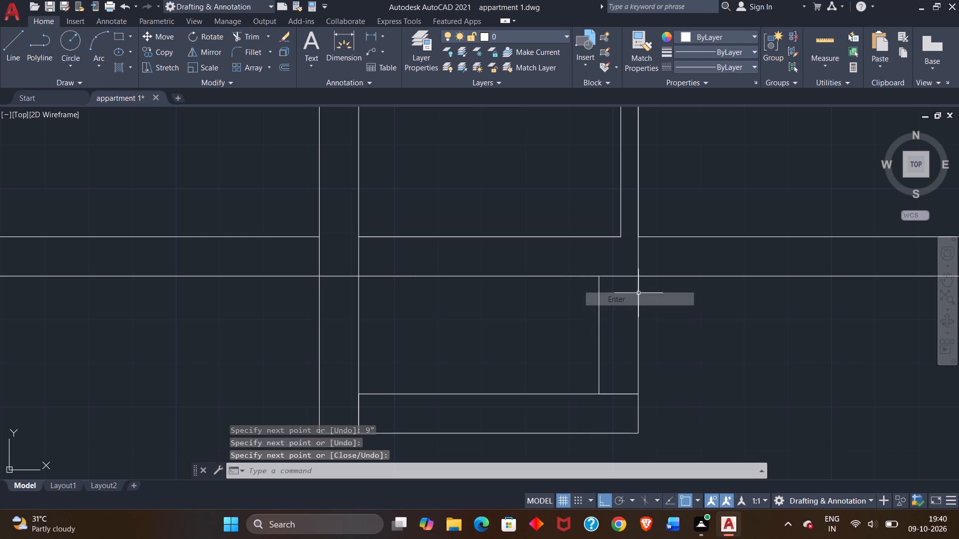
Trim the leftover line segments at the projection's inner southwest and southeast corners.
click(246, 38)
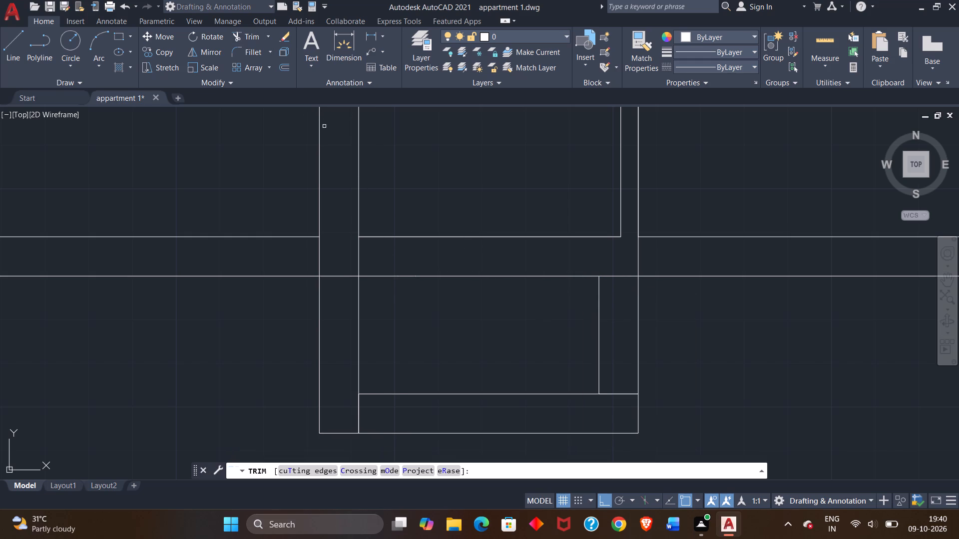
middle_drag(430, 346, 431, 284)
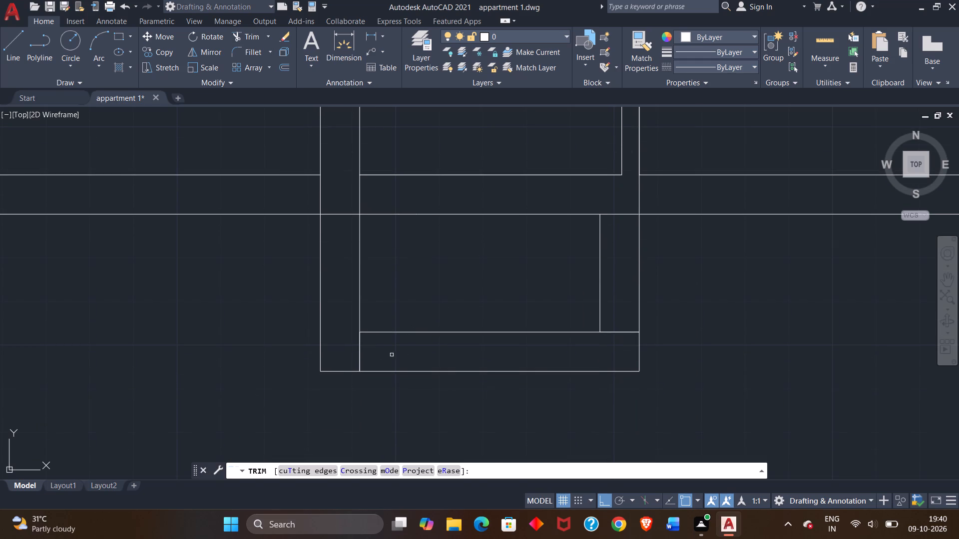
double_click(358, 347)
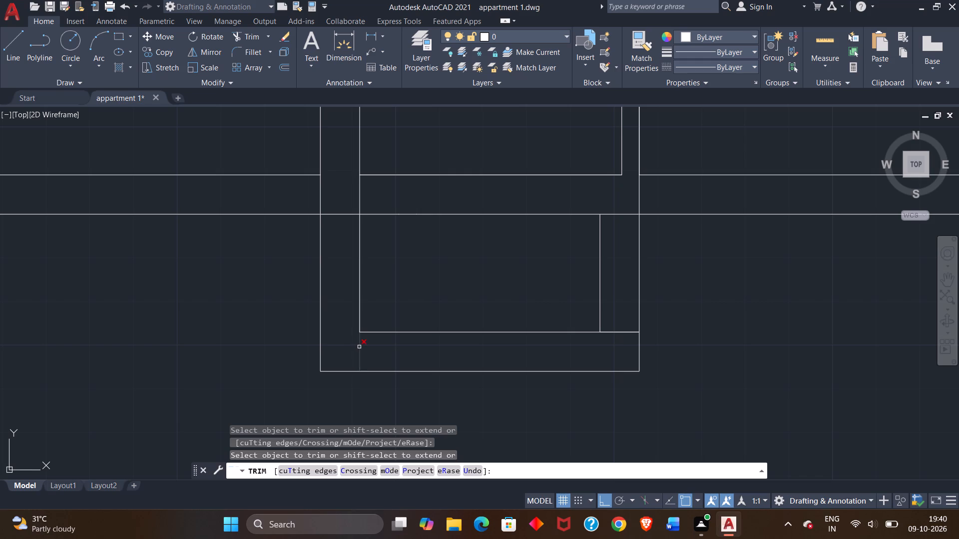
click(359, 347)
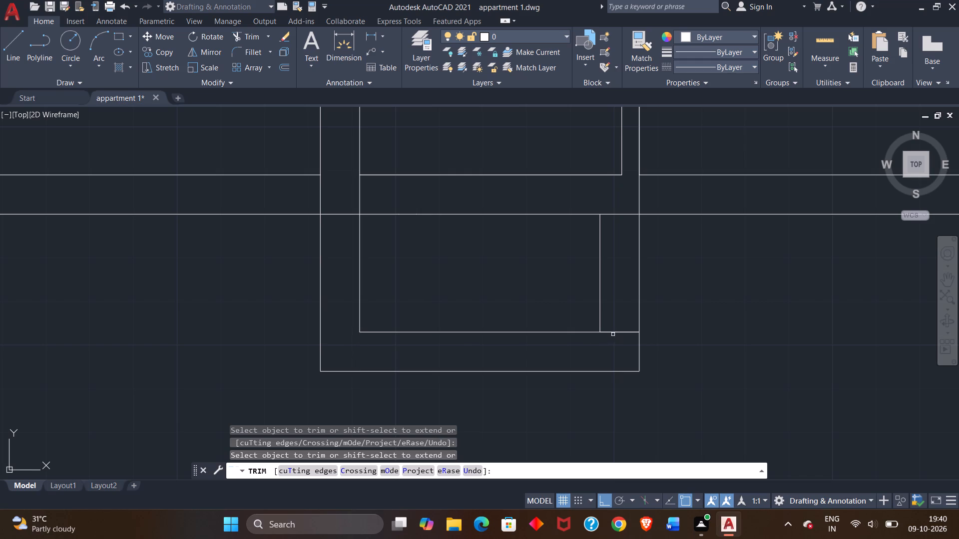
click(613, 332)
click(615, 332)
Trim the leftover line segment crossing the south outer wall at the building's southwest corner.
scroll(587, 394, down, 3)
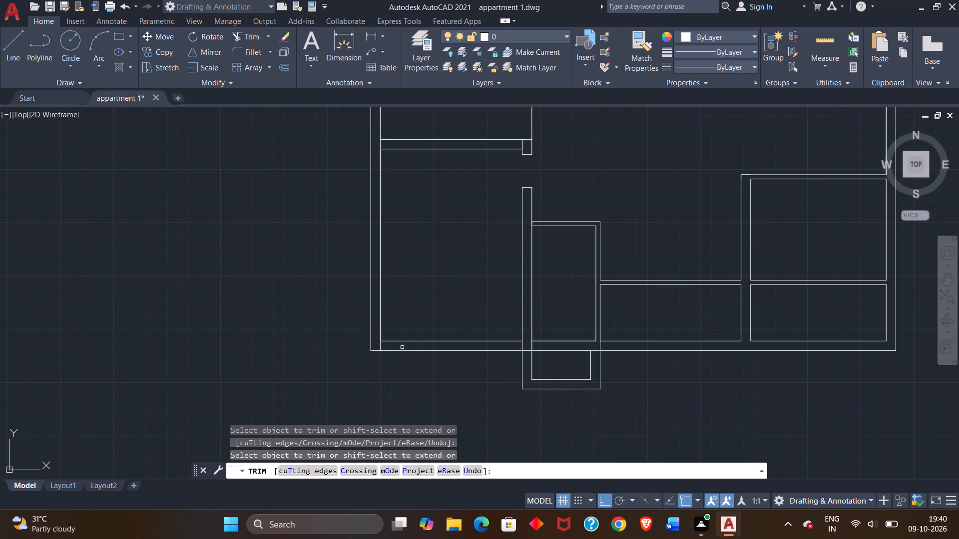
scroll(374, 352, up, 4)
double_click(400, 309)
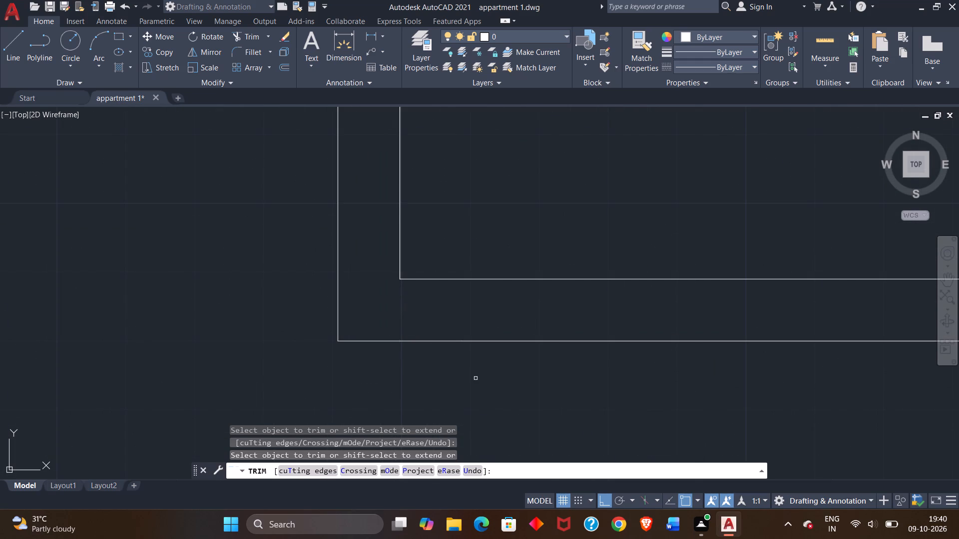
Trim the interior 9" wall's two faces and the narrow room partition's east face where they cross the south outer wall.
scroll(477, 379, down, 5)
scroll(578, 371, up, 4)
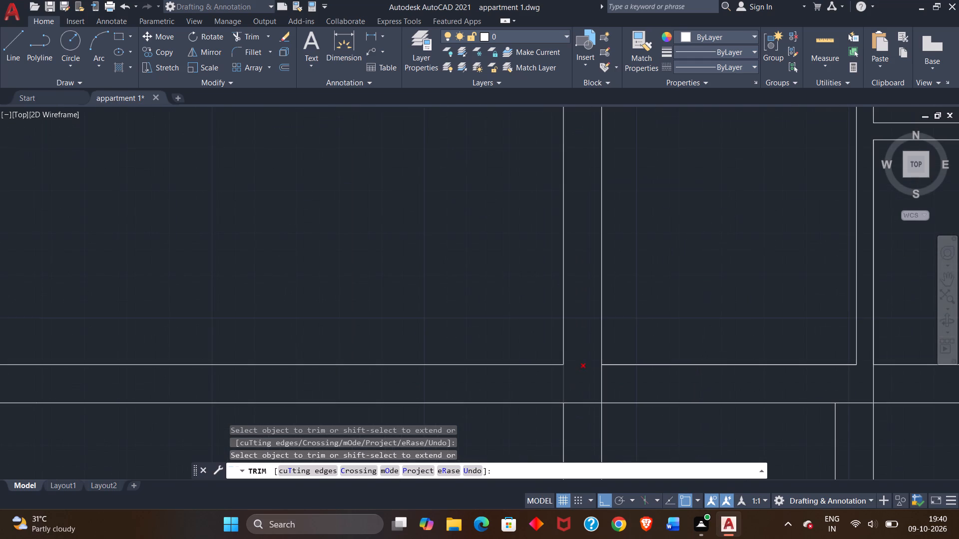
click(563, 380)
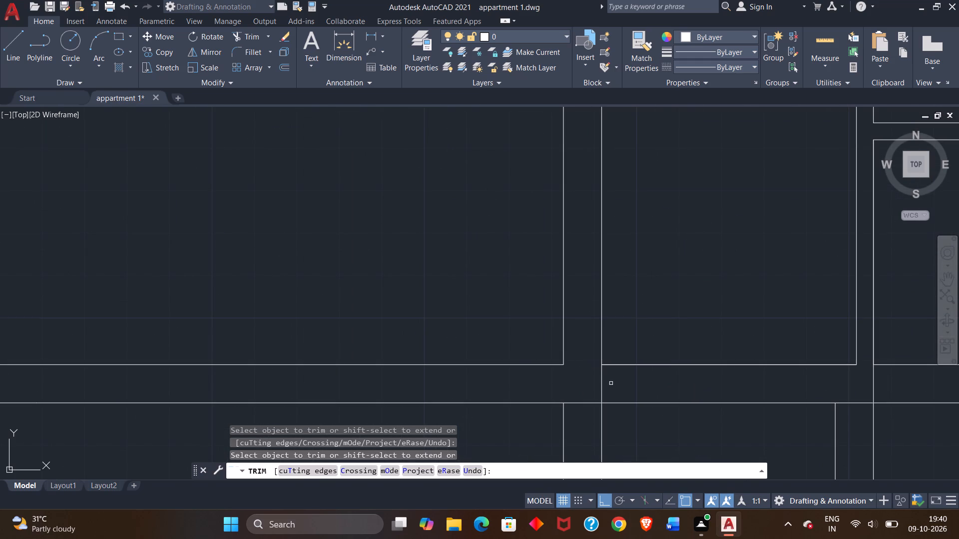
click(603, 380)
click(873, 381)
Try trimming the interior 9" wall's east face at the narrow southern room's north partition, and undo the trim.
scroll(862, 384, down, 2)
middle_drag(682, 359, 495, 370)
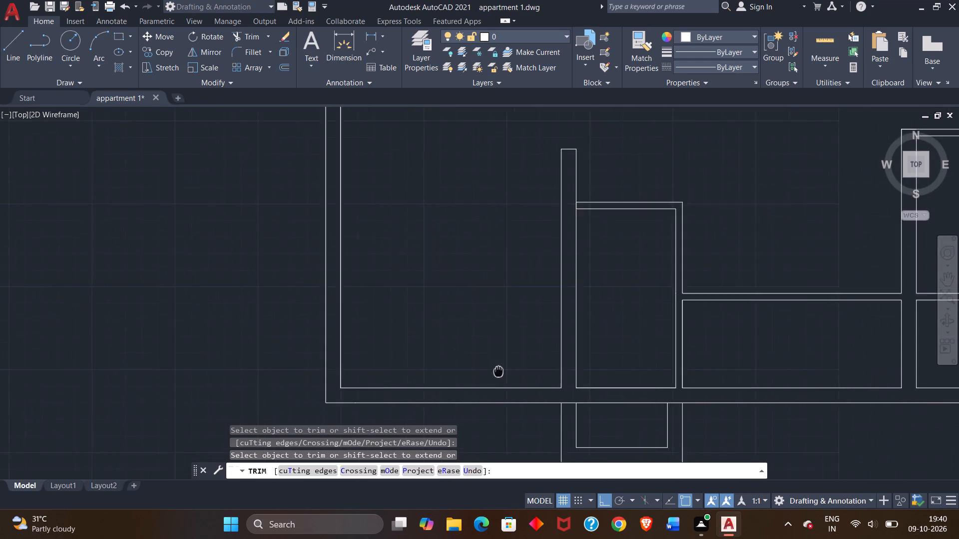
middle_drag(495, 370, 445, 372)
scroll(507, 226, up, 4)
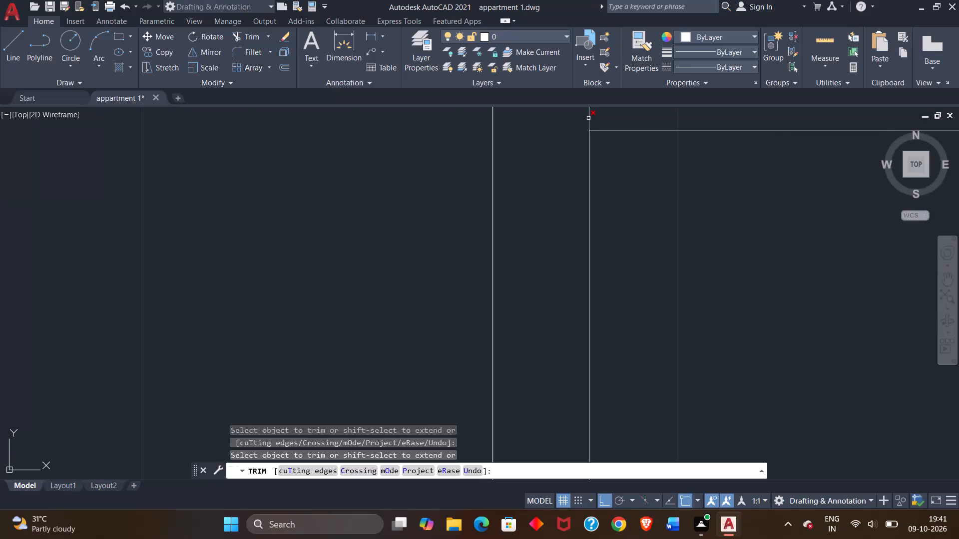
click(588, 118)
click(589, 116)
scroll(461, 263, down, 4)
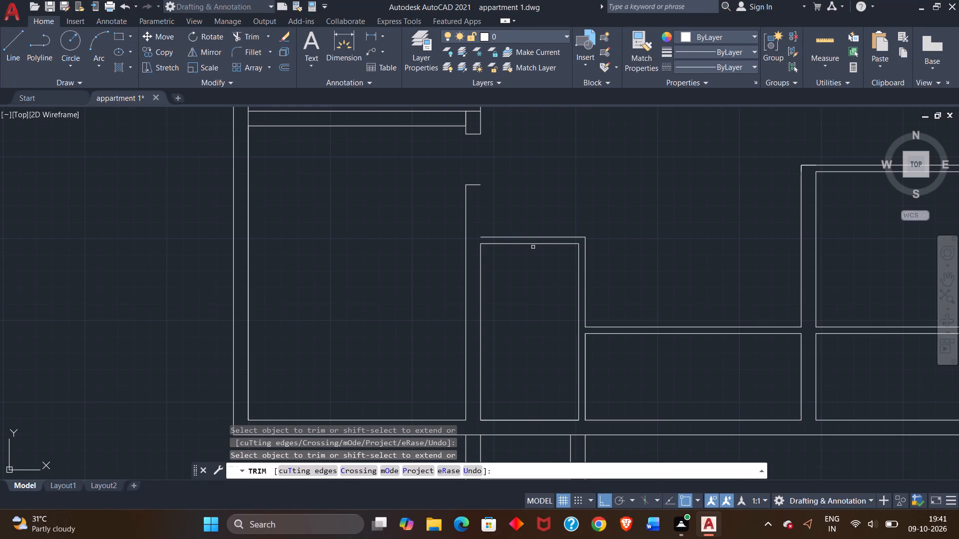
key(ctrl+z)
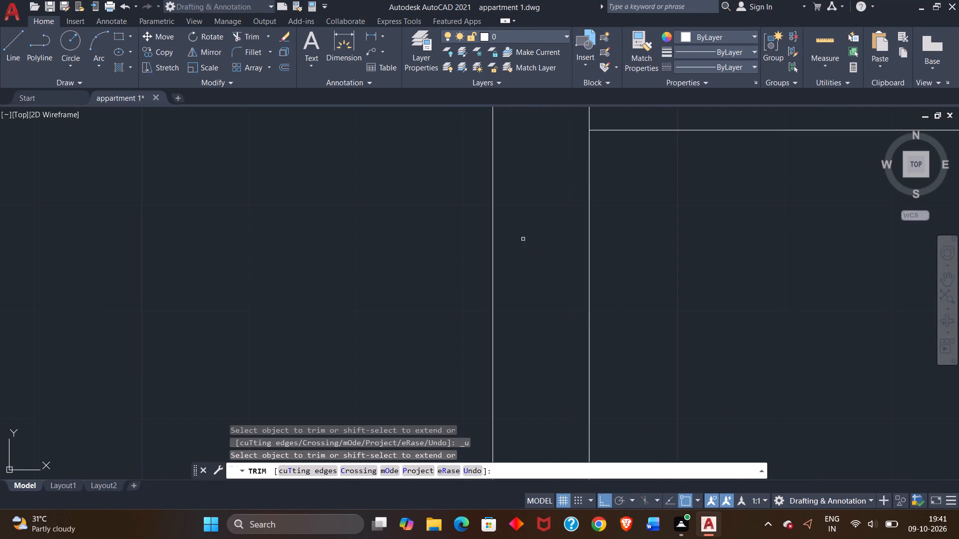
Trim the west outer wall's inner face between the two faces of the partition separating the two western rooms.
scroll(523, 242, down, 6)
middle_drag(598, 218, 603, 222)
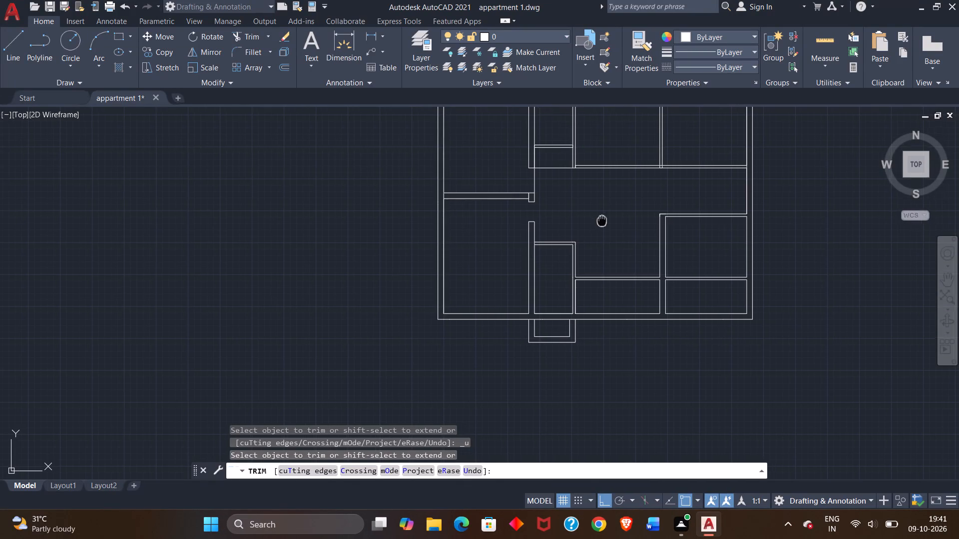
middle_drag(603, 222, 630, 294)
scroll(471, 259, up, 4)
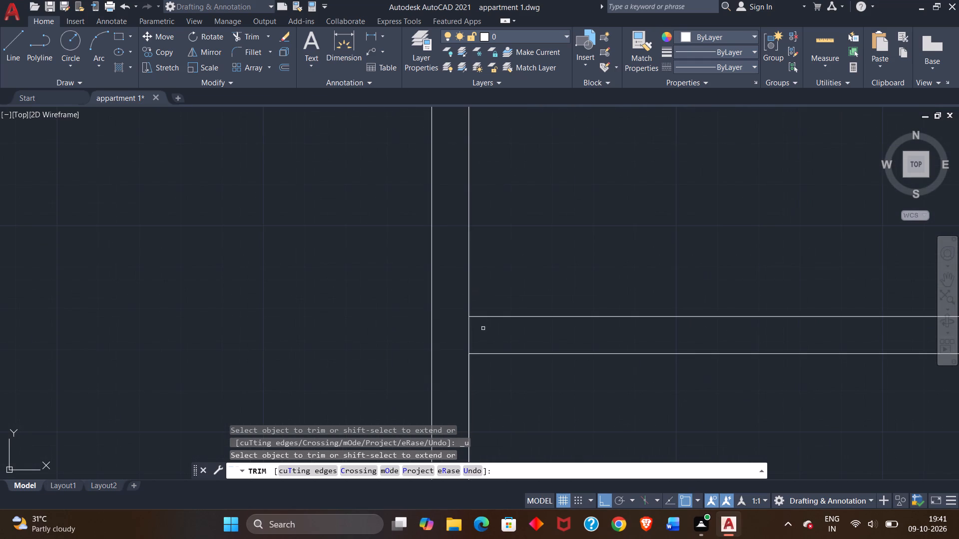
click(471, 332)
Trim the leftover segment of the west wall's inner face crossing the north outer wall at the building's northwest corner.
scroll(516, 282, down, 4)
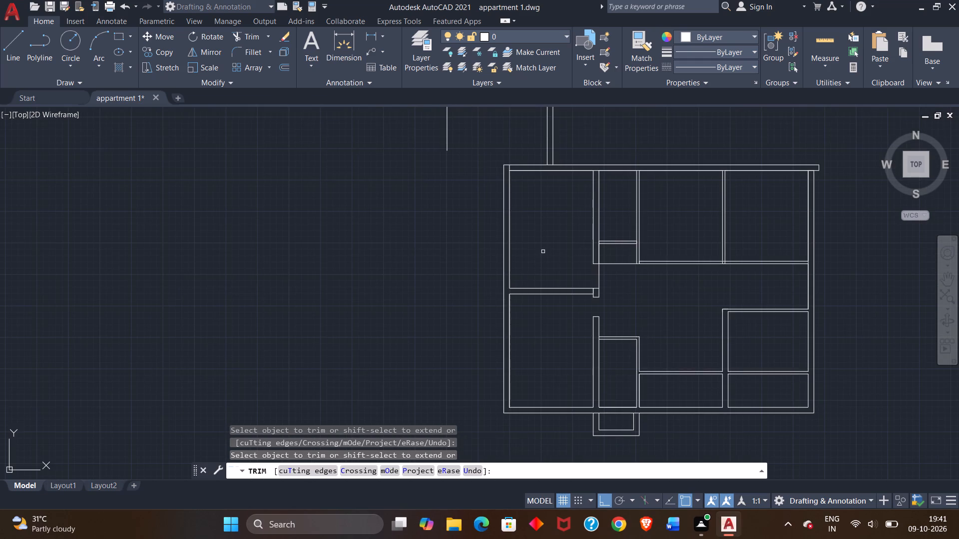
middle_drag(543, 252, 545, 337)
scroll(520, 266, up, 4)
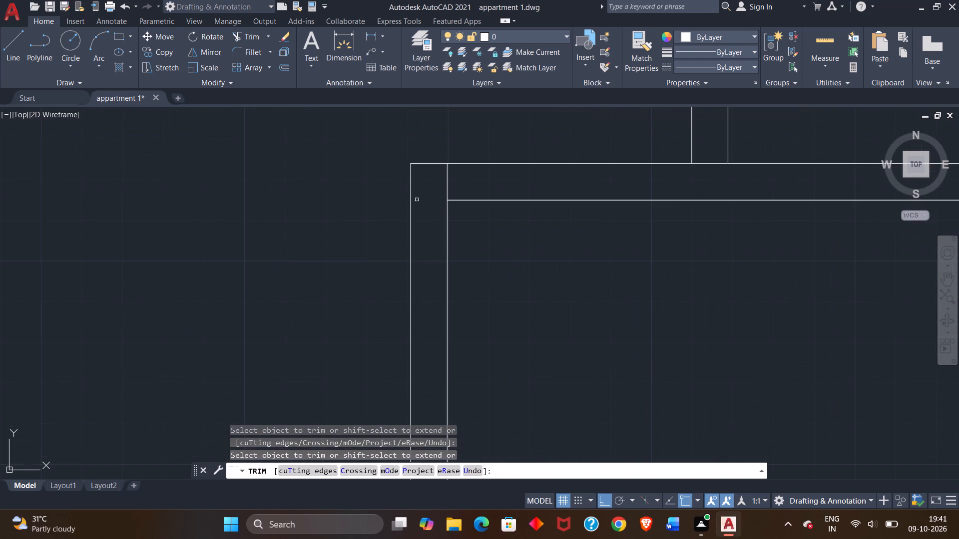
click(448, 184)
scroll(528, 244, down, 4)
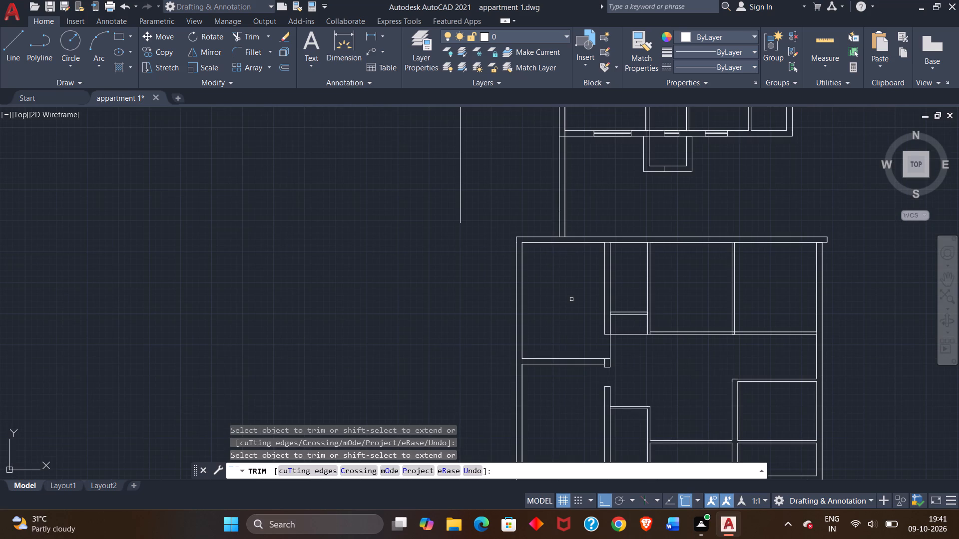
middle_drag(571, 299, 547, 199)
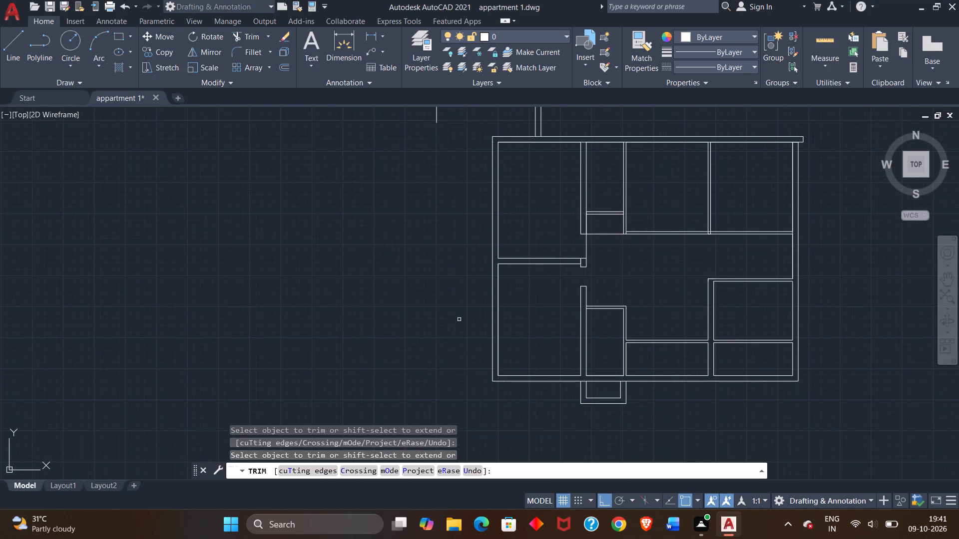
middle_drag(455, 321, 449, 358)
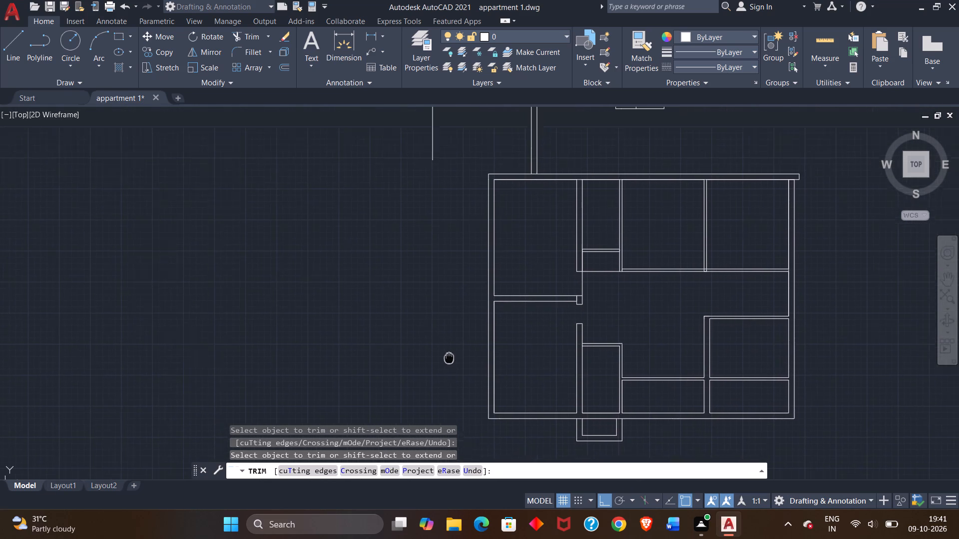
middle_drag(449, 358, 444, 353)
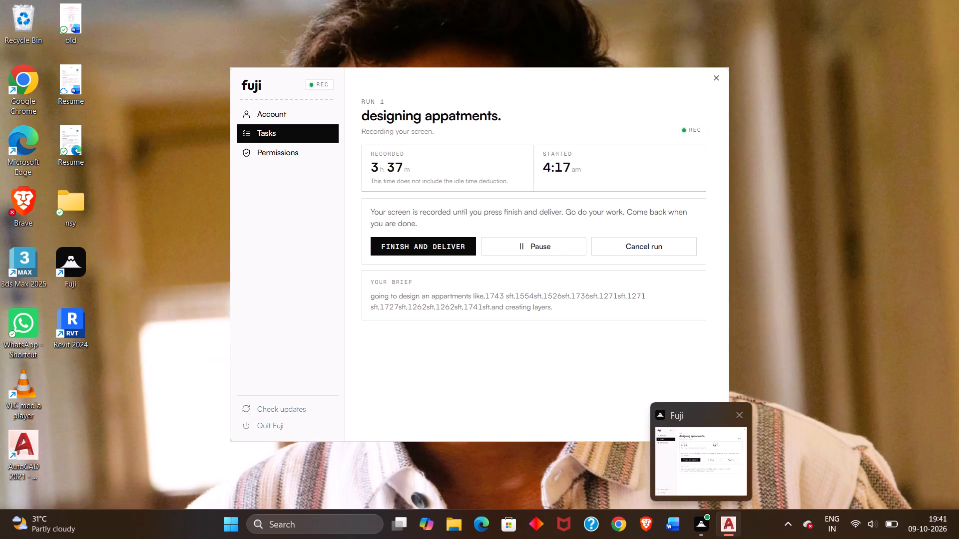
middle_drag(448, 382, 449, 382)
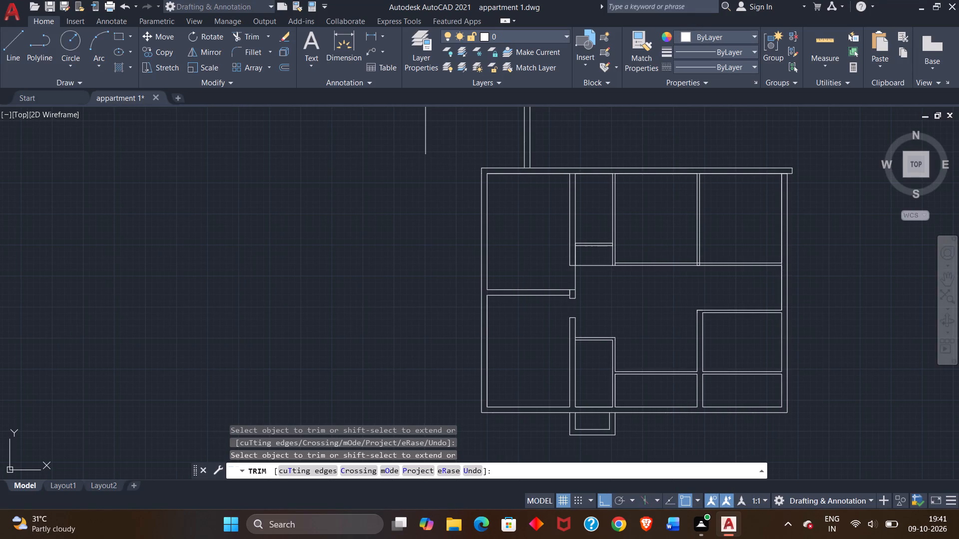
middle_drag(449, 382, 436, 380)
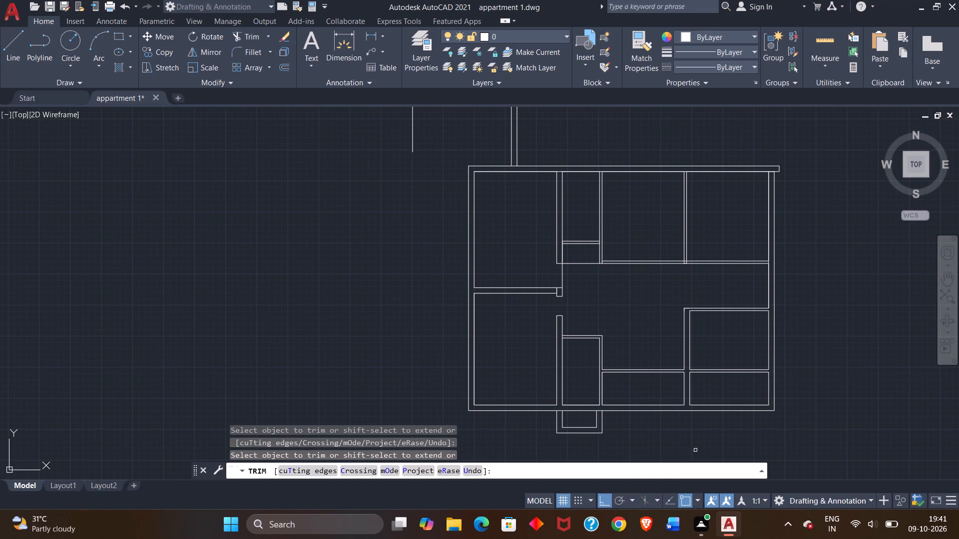
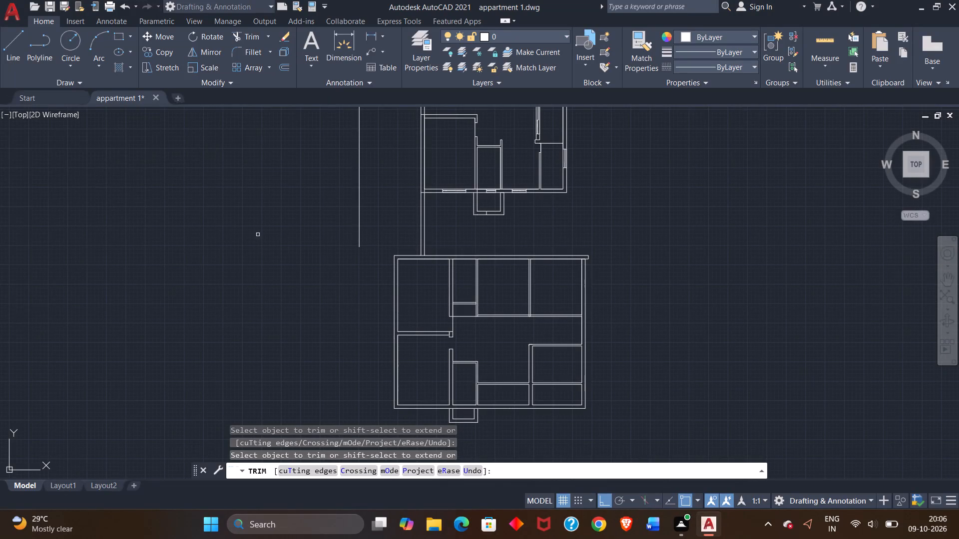
Draw a 2' wide window outline across the north outer wall at the narrow northern room, starting from the room's northwest corner.
click(5, 57)
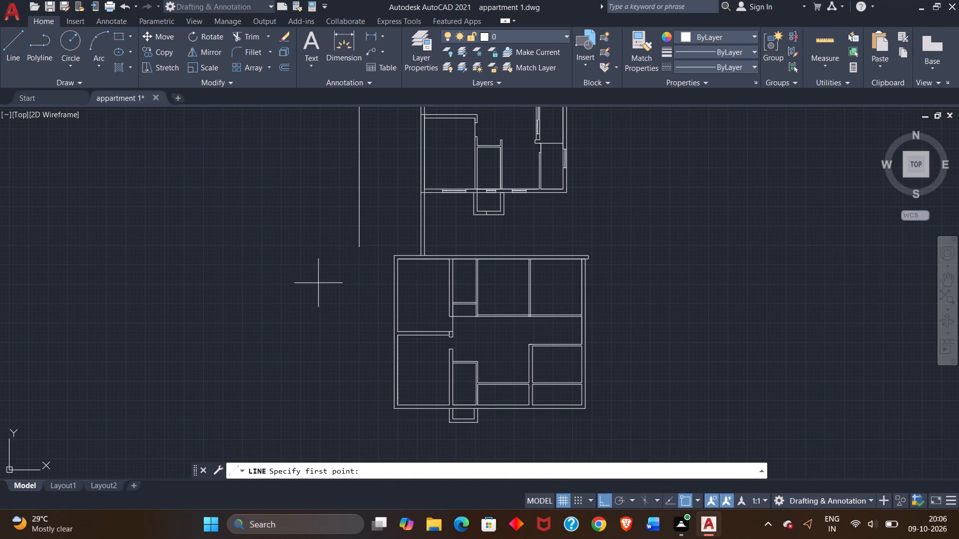
scroll(399, 297, up, 1)
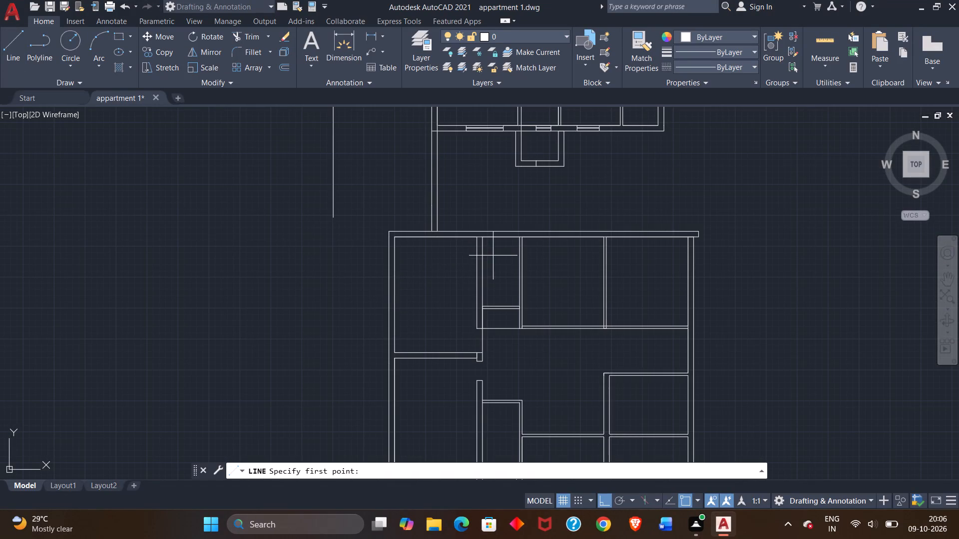
middle_drag(493, 256, 417, 276)
scroll(408, 268, up, 3)
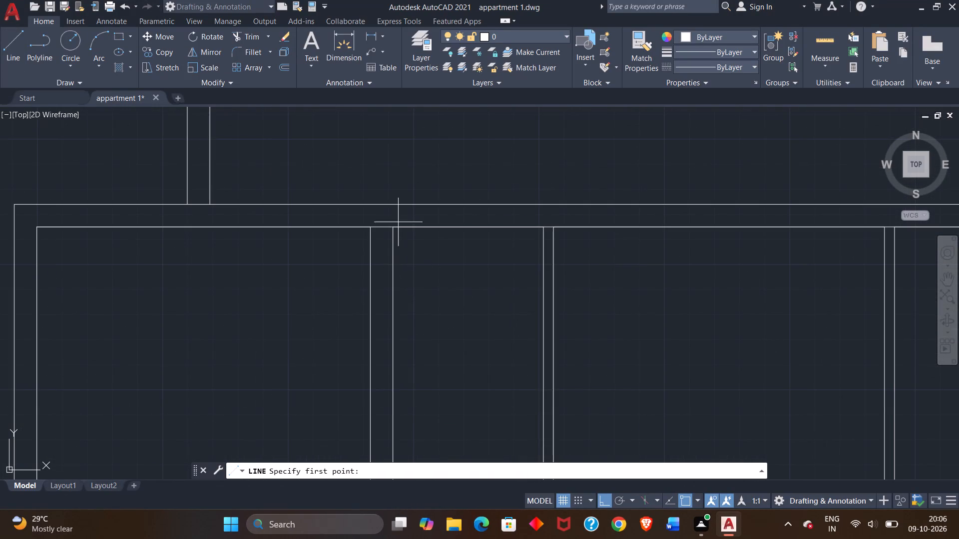
click(393, 227)
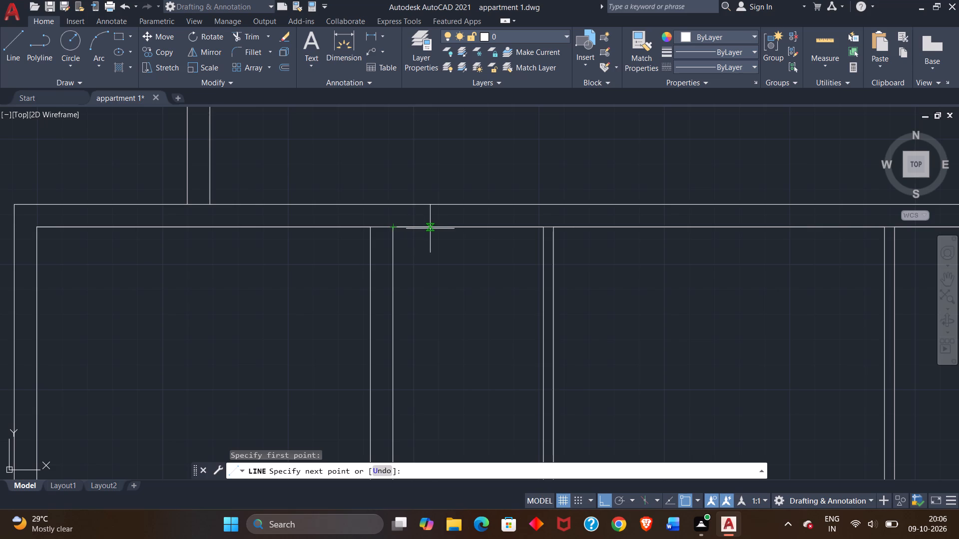
click(430, 226)
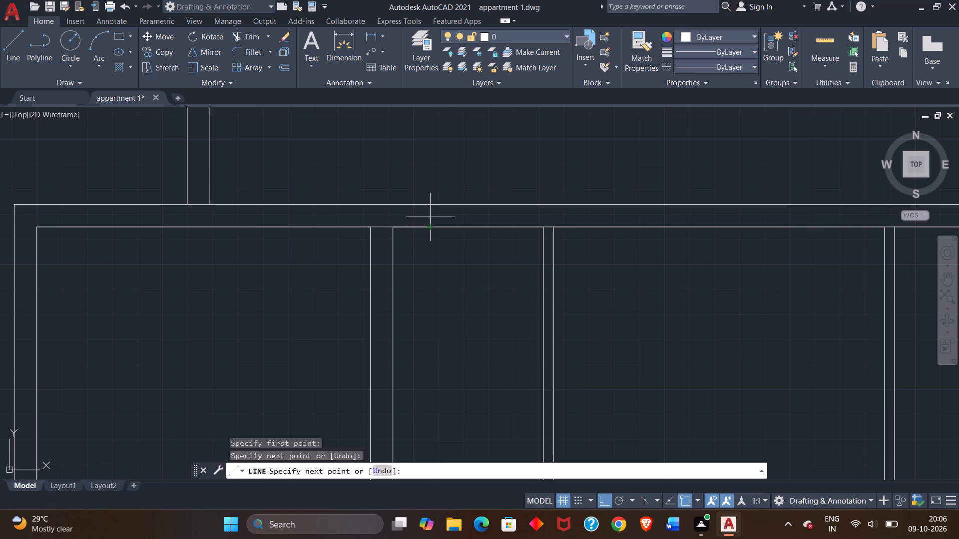
double_click(428, 205)
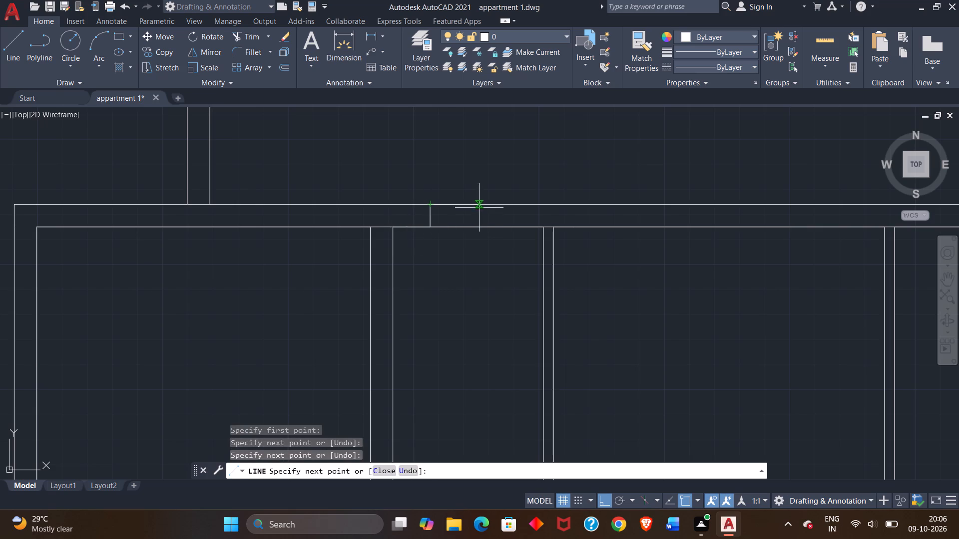
text(2')
key(Return)
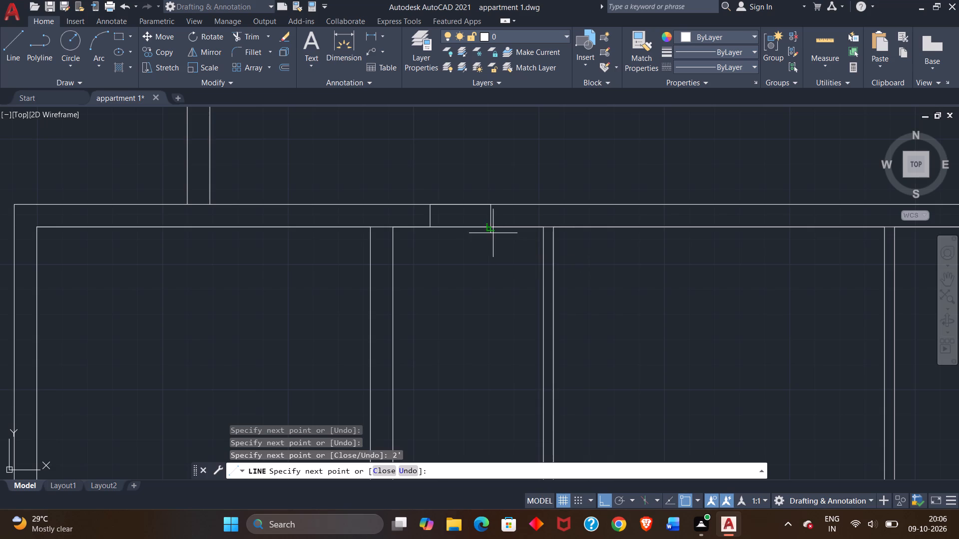
scroll(492, 231, up, 3)
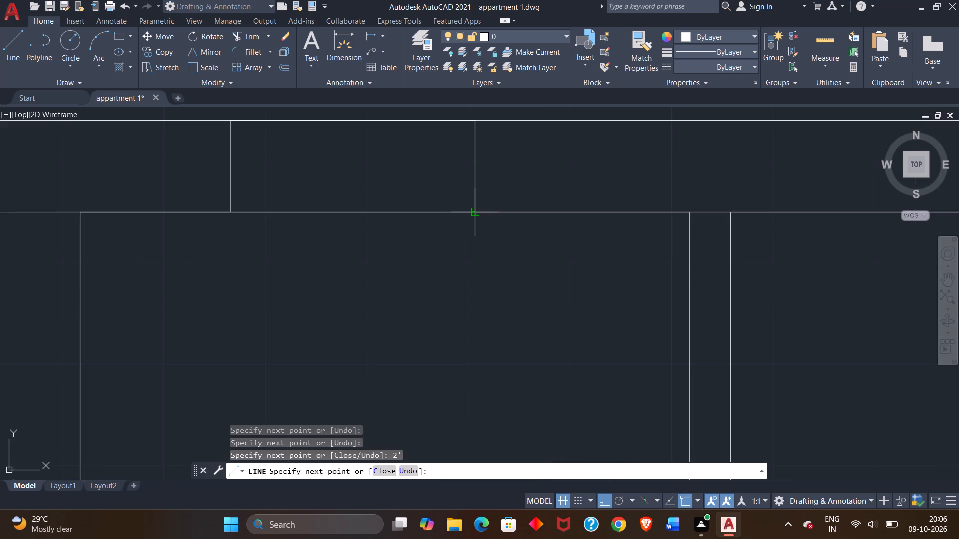
click(474, 211)
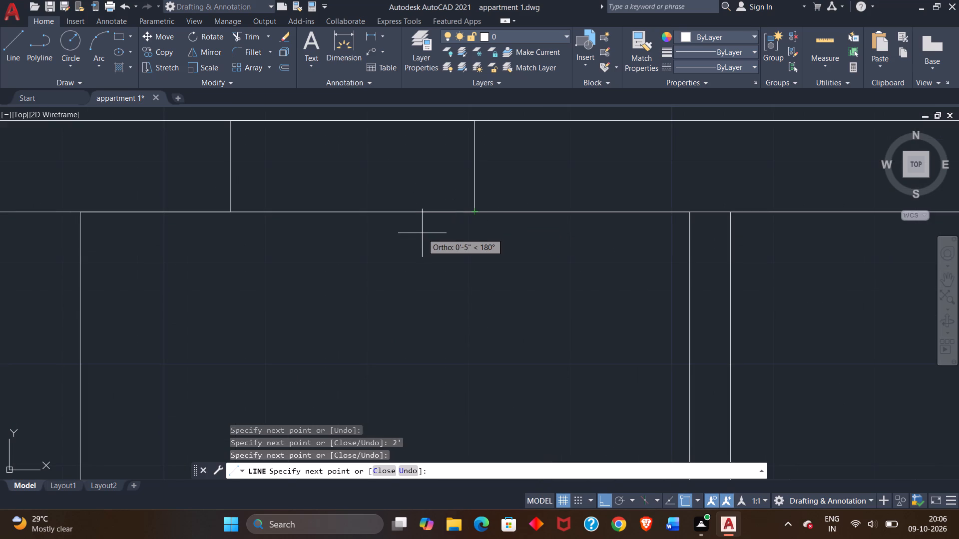
right_click(422, 233)
click(454, 243)
Draw a horizontal glazing line joining the midpoints of the 2' window's two jambs.
scroll(480, 251, down, 2)
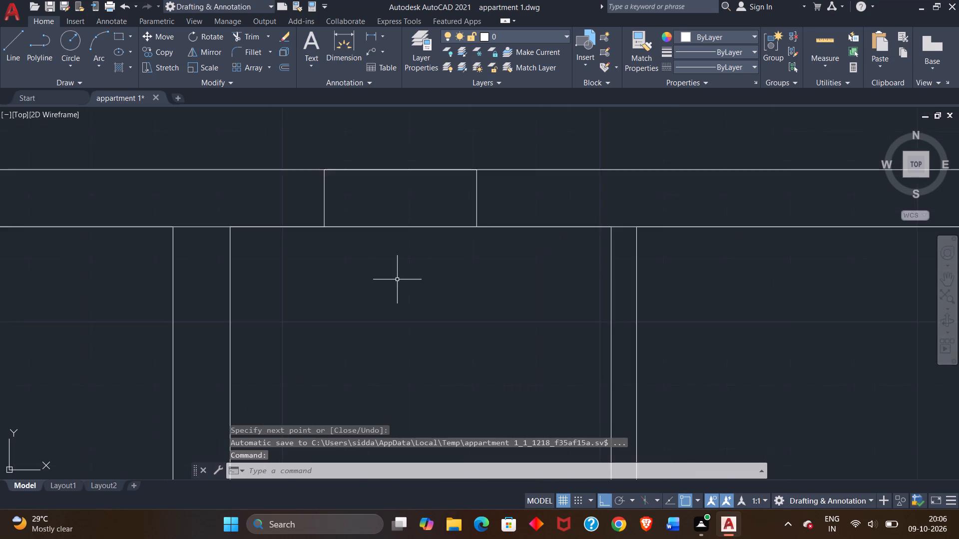
scroll(396, 279, down, 1)
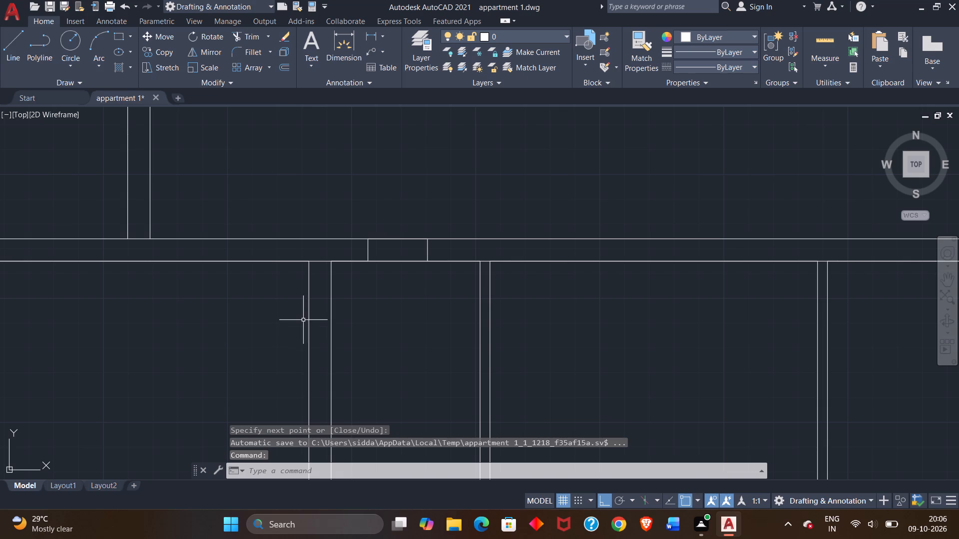
click(12, 54)
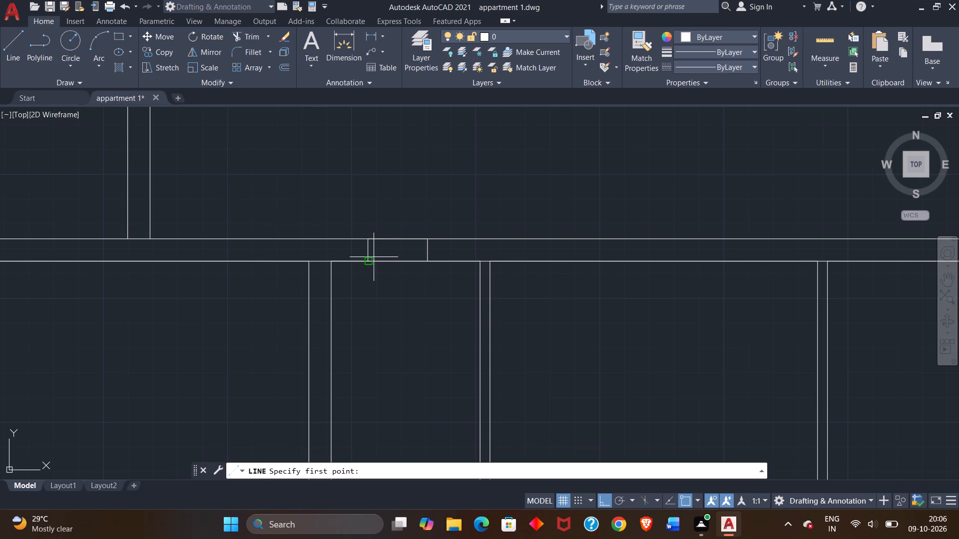
scroll(377, 256, up, 2)
click(350, 241)
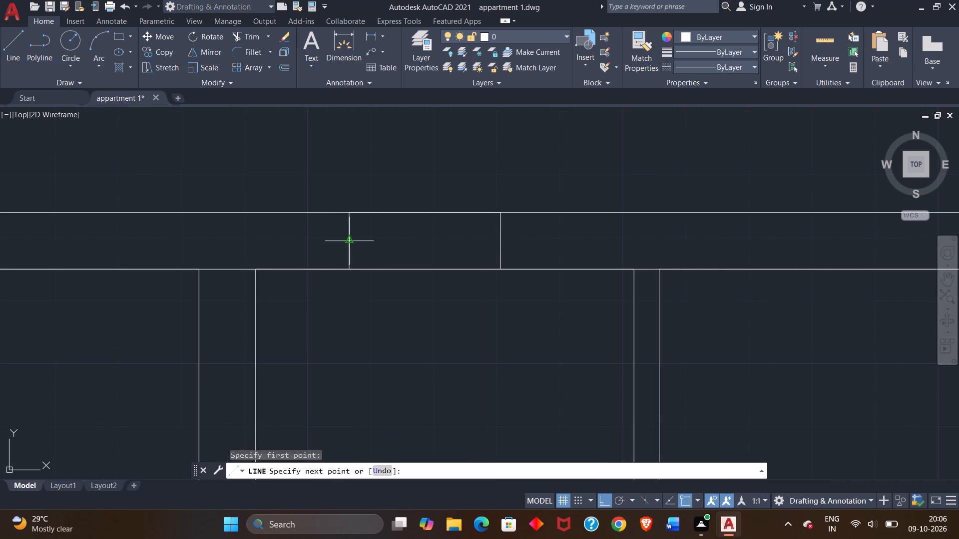
click(502, 241)
right_click(502, 241)
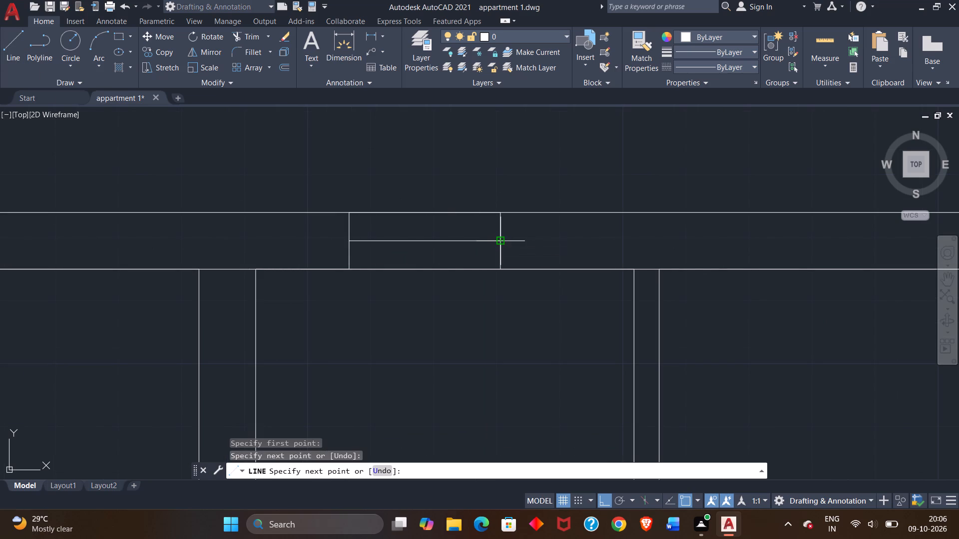
click(519, 248)
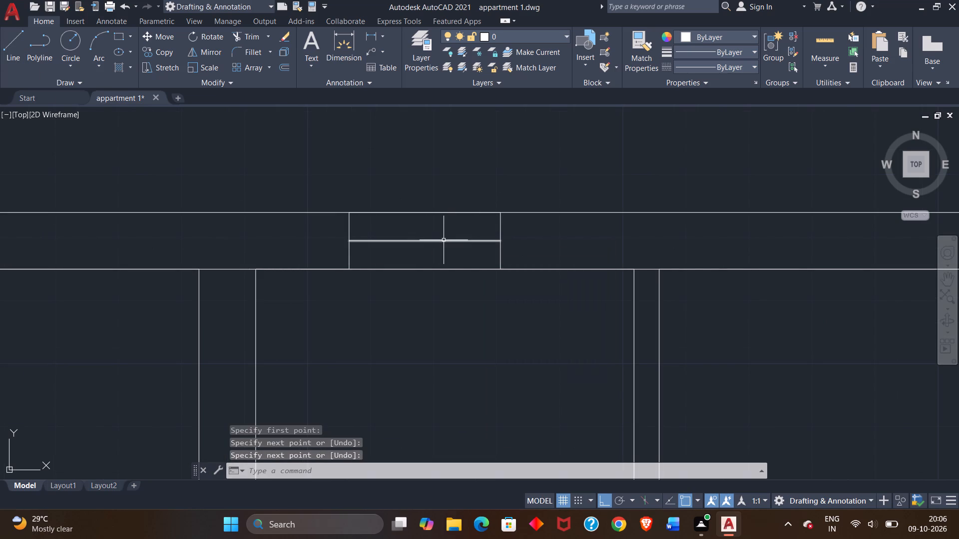
Offset the 2' window's glazing line 1" to the south.
double_click(444, 240)
text(off)
key(Return)
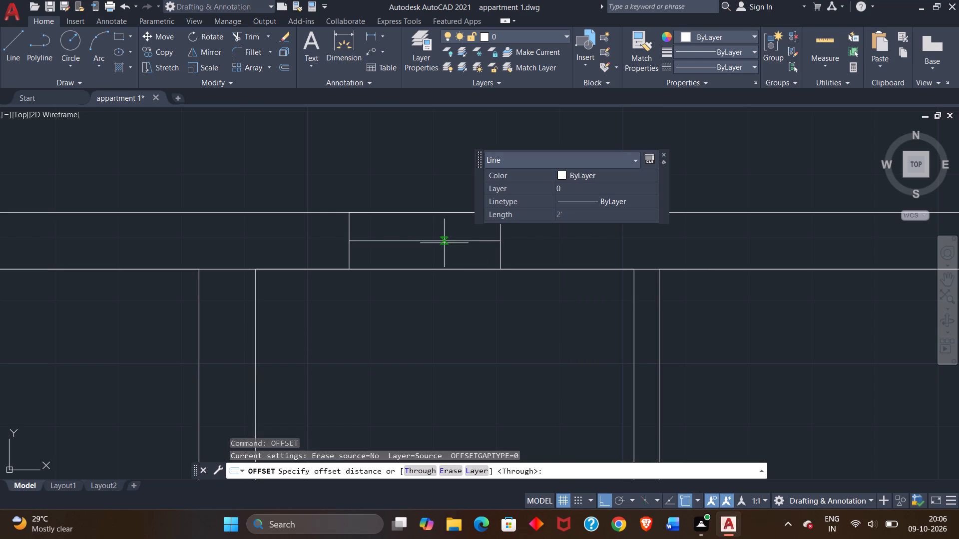
scroll(443, 246, up, 2)
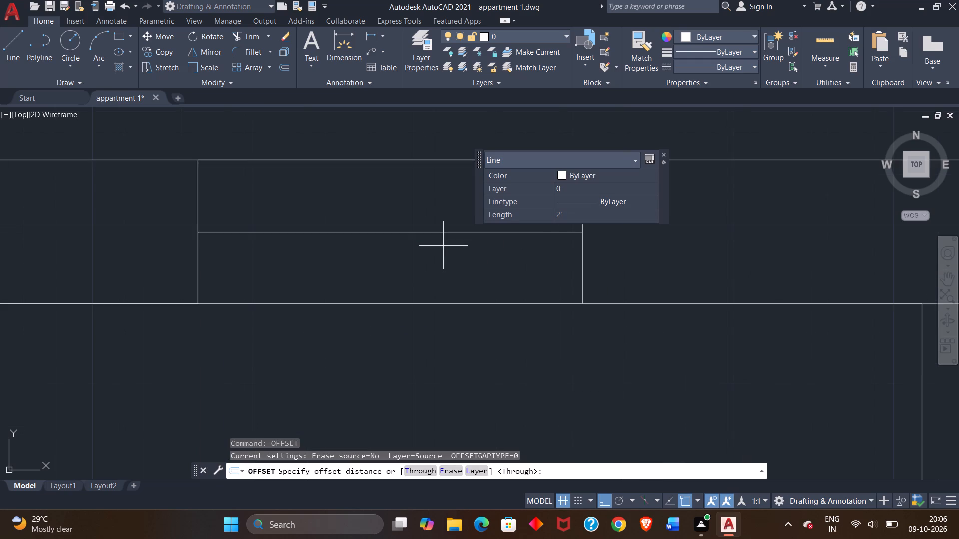
key(1)
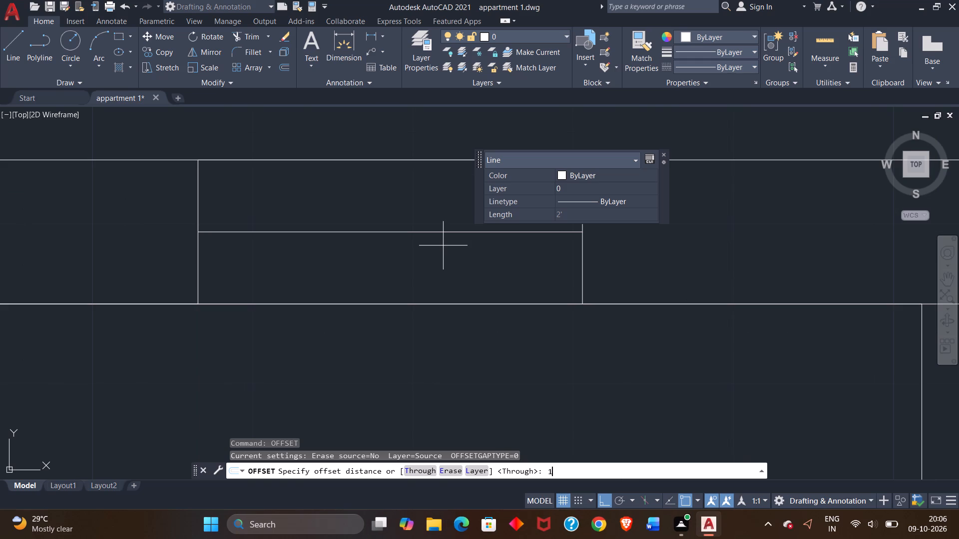
key(shift+quotedbl)
key(Return)
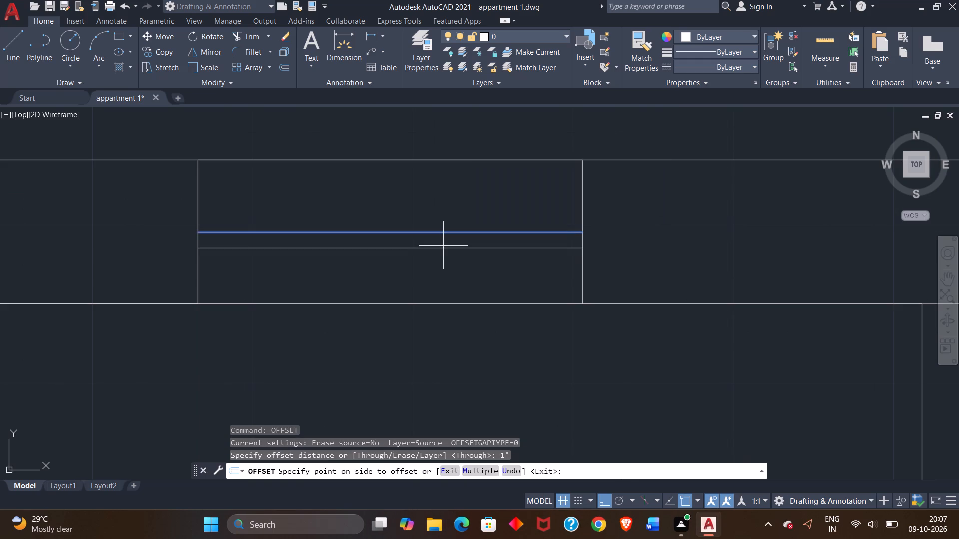
double_click(384, 272)
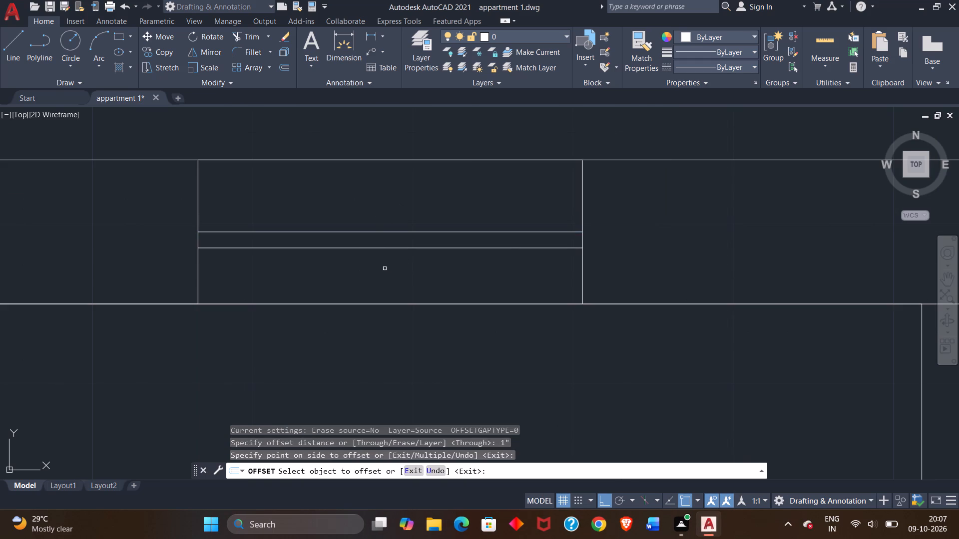
Draw a 5' wide window outline across the north outer wall at the room just east of the narrow northern room.
scroll(388, 261, down, 4)
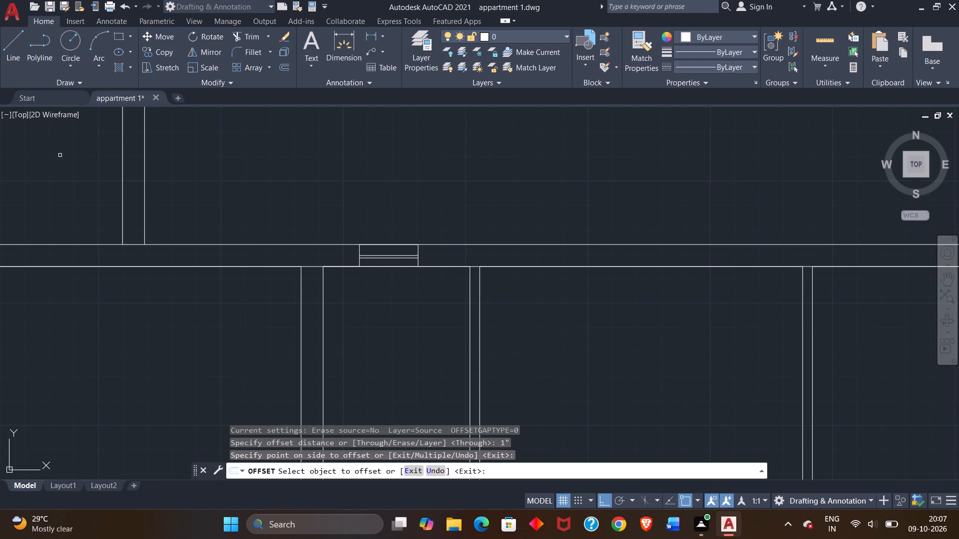
click(7, 45)
scroll(497, 299, down, 3)
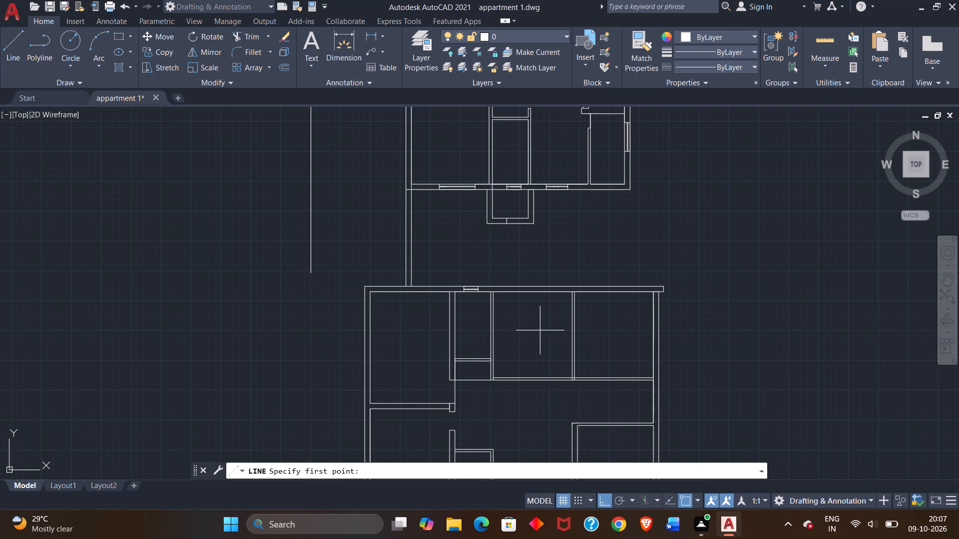
middle_drag(540, 330, 515, 244)
scroll(493, 221, up, 2)
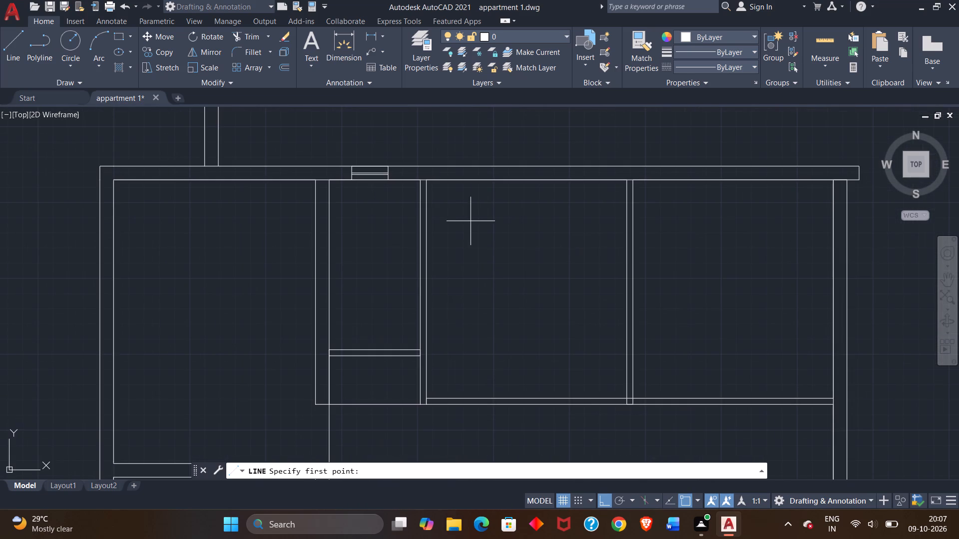
middle_drag(451, 204, 419, 231)
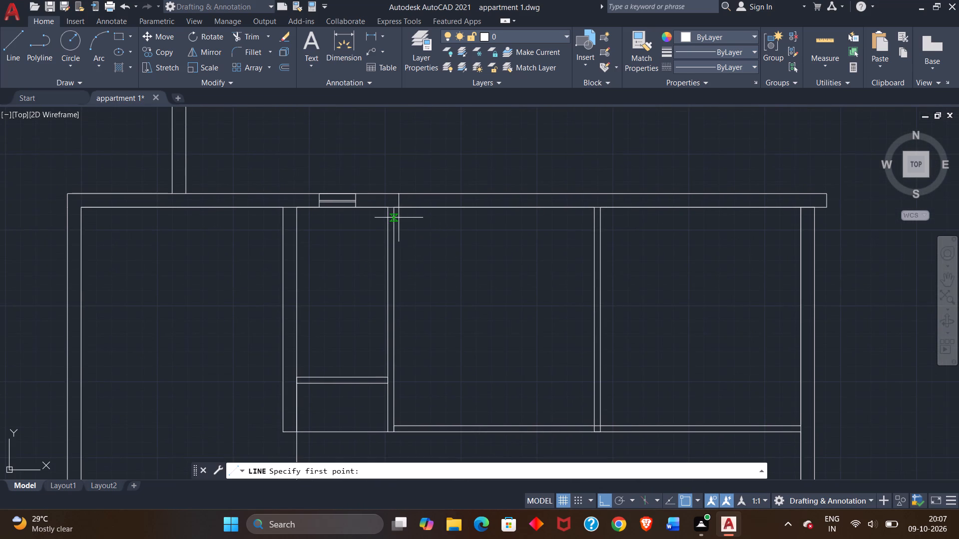
scroll(396, 216, up, 2)
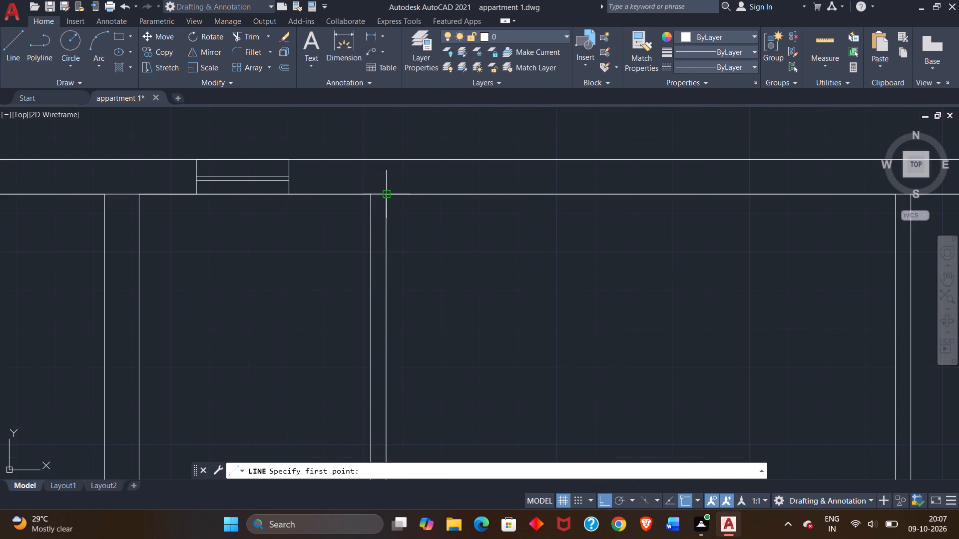
click(385, 195)
scroll(487, 192, down, 3)
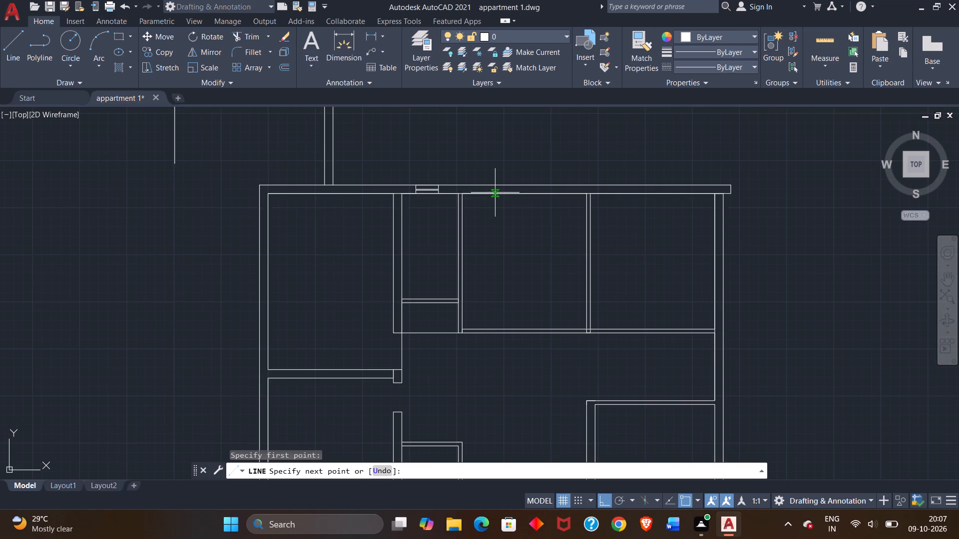
scroll(495, 193, up, 3)
click(495, 194)
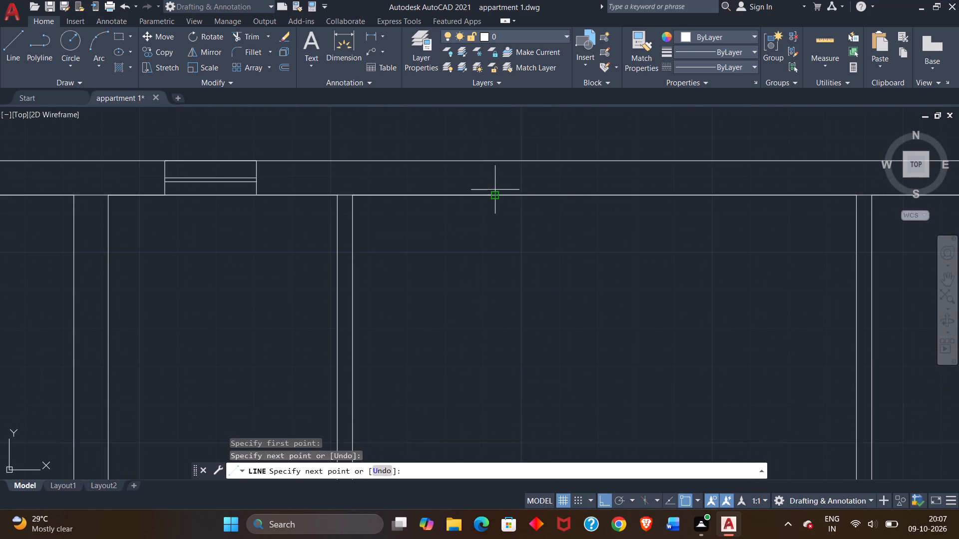
click(495, 160)
text(5')
key(Return)
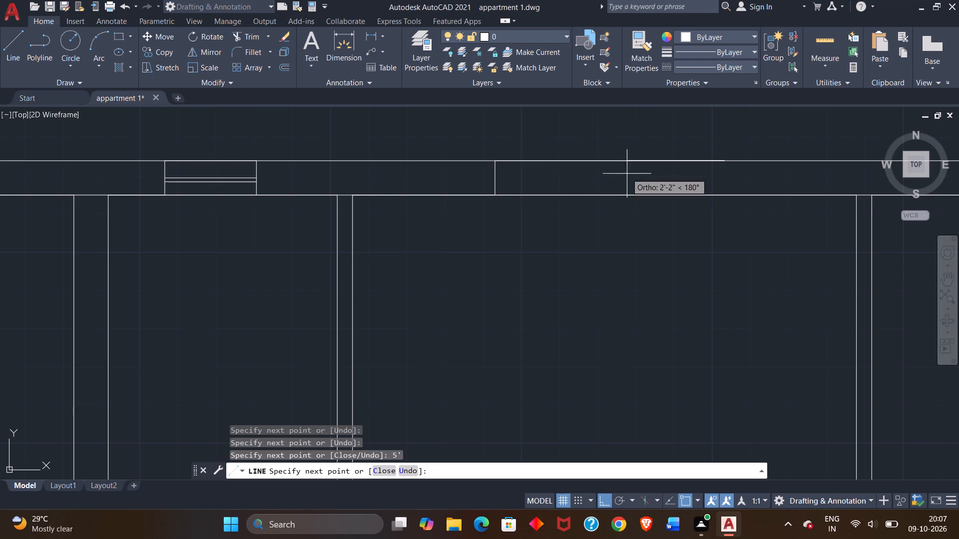
scroll(728, 195, up, 3)
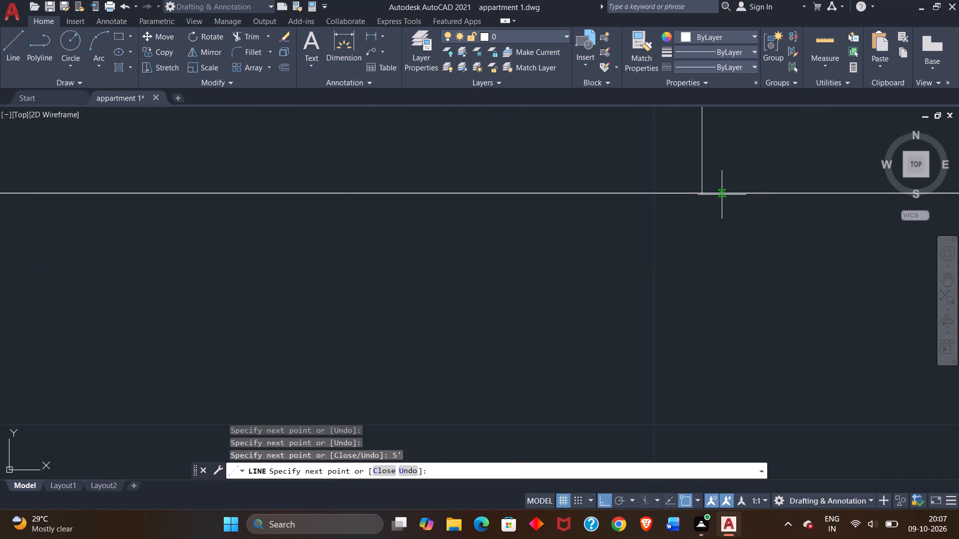
double_click(704, 193)
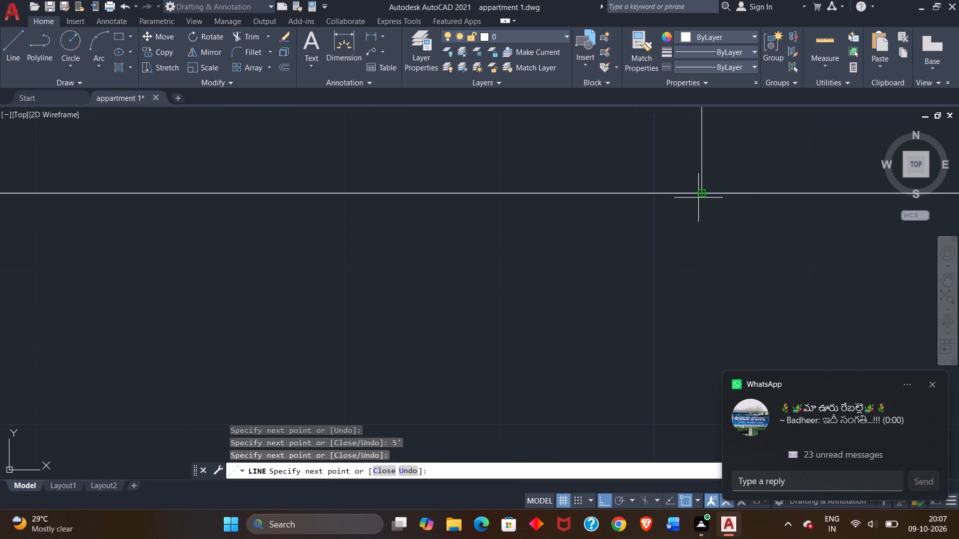
right_click(698, 198)
click(713, 201)
Draw a horizontal glazing line joining the midpoints of the two jambs of the 5' window east of the narrow northern room.
scroll(626, 263, down, 2)
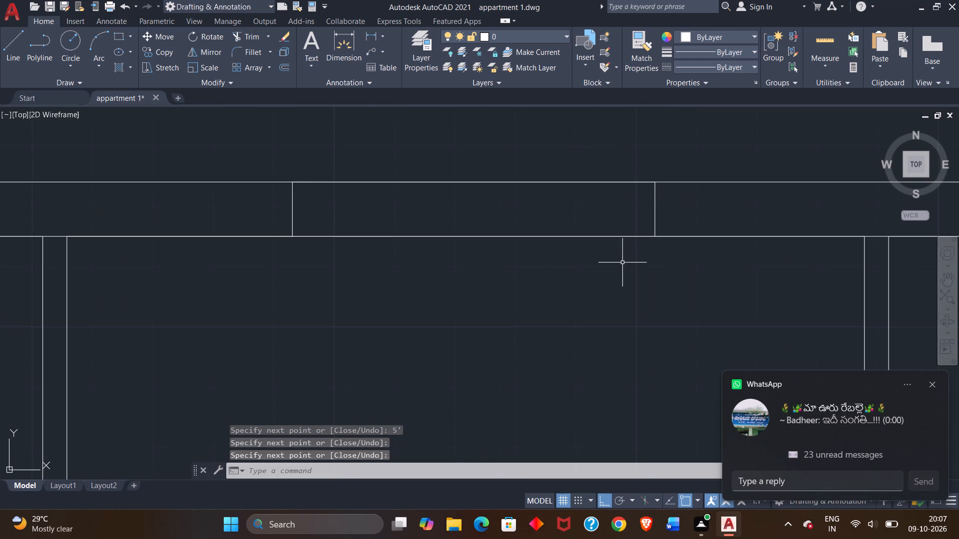
scroll(621, 263, down, 2)
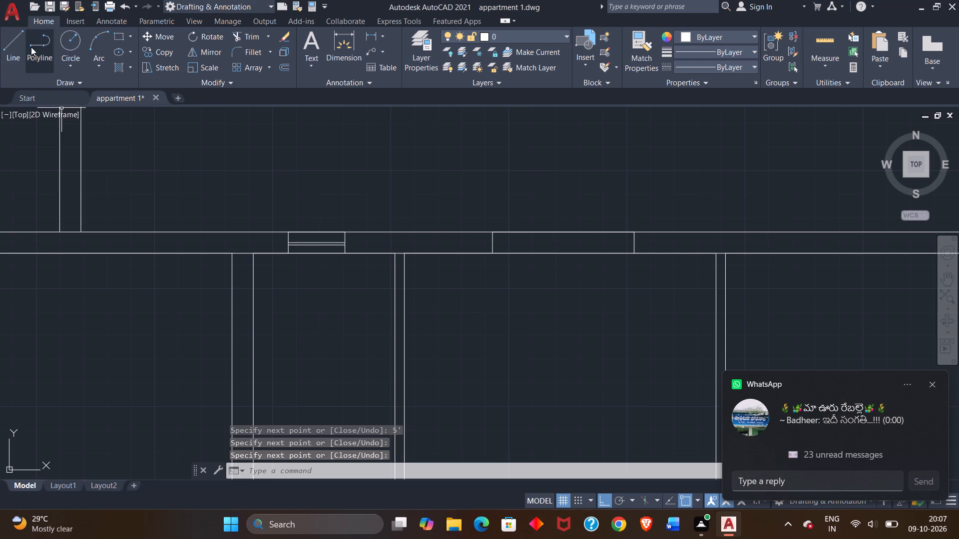
click(13, 48)
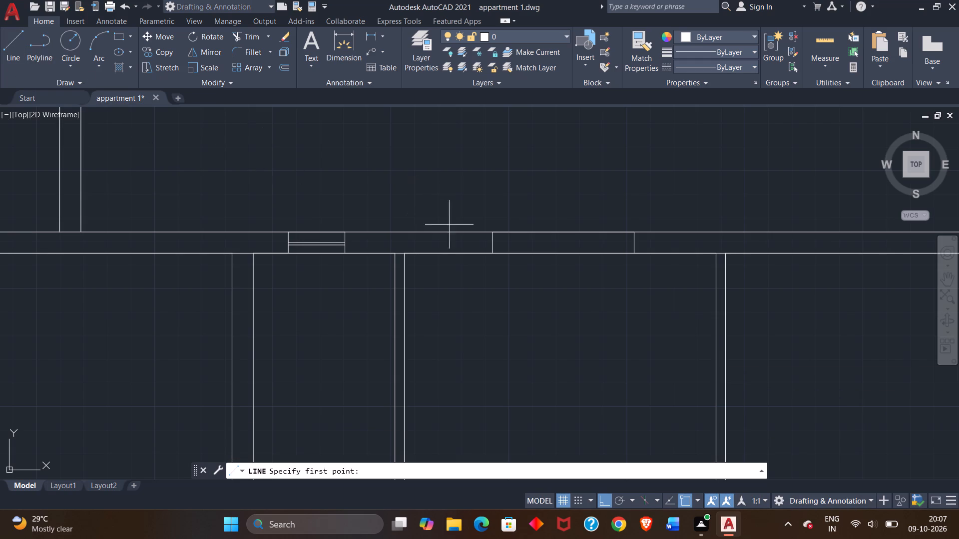
scroll(476, 242, up, 3)
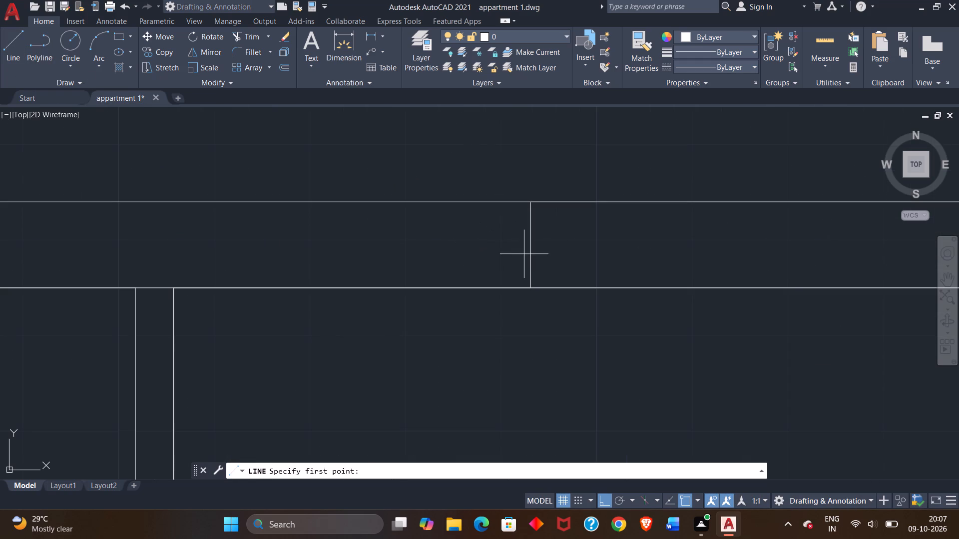
click(529, 247)
scroll(620, 244, down, 2)
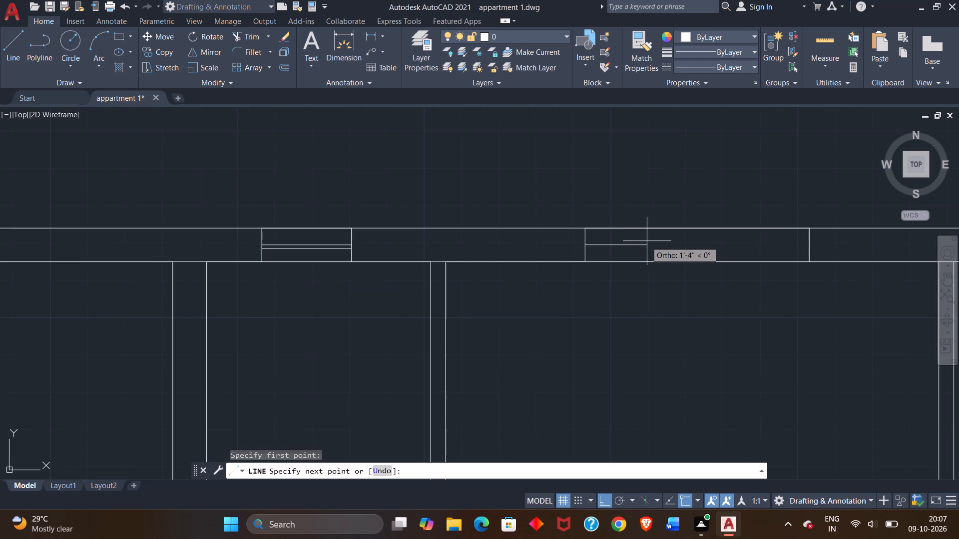
middle_drag(651, 243, 486, 238)
scroll(607, 240, up, 2)
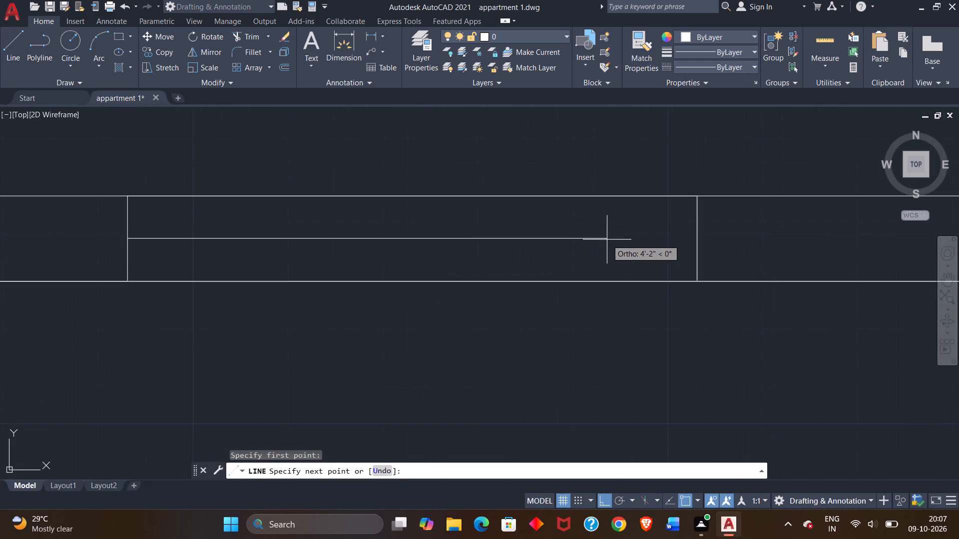
click(699, 236)
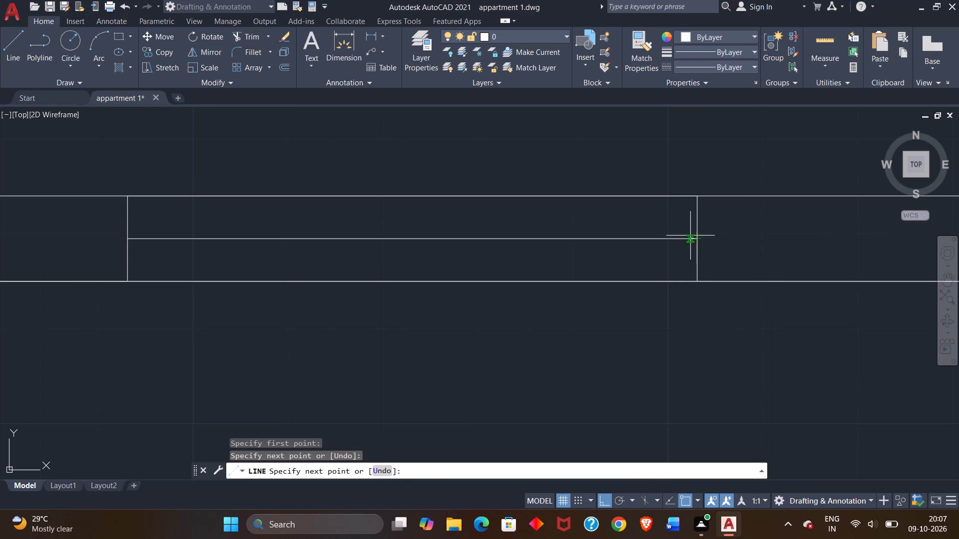
right_click(683, 233)
click(696, 238)
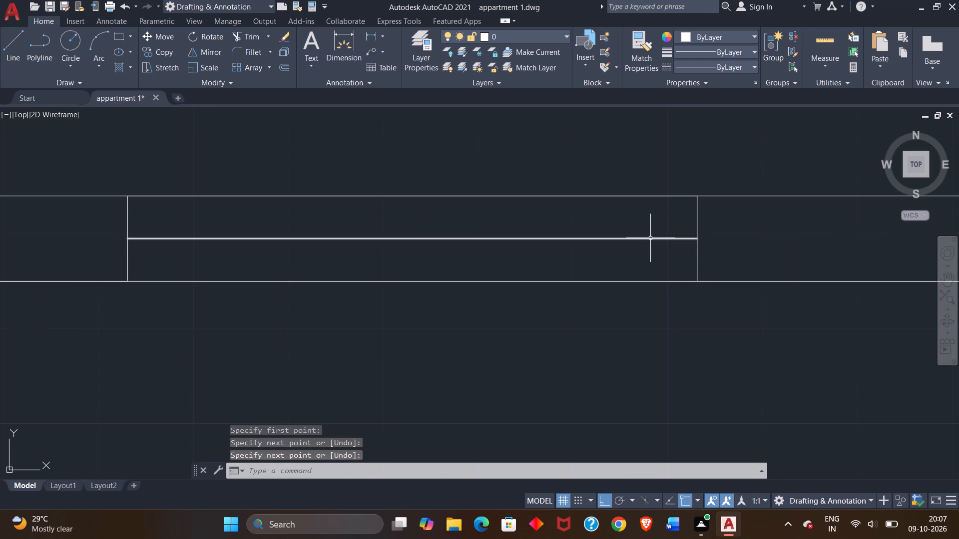
Offset the 5' window's glazing line 1" to the south.
click(650, 238)
text(off)
key(Return)
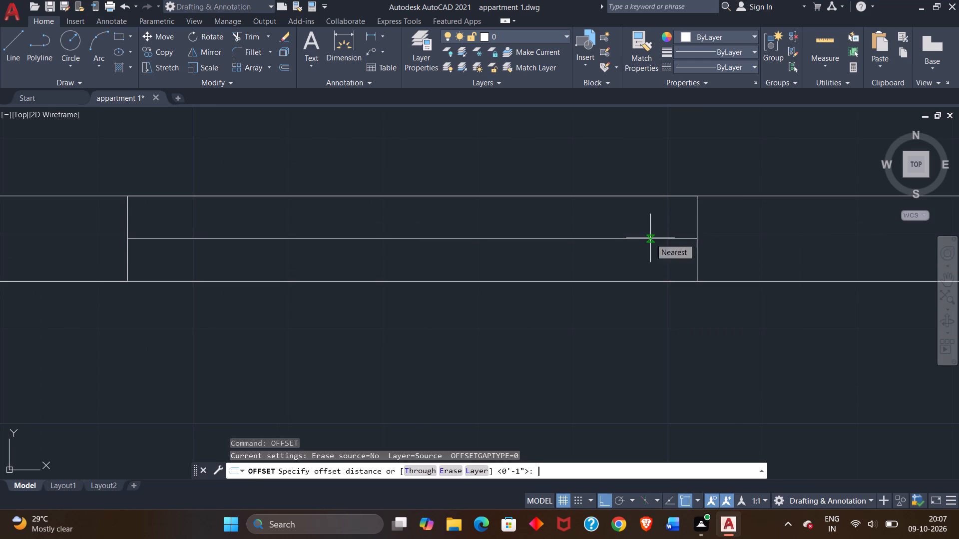
key(1)
key(shift+quotedbl)
key(Return)
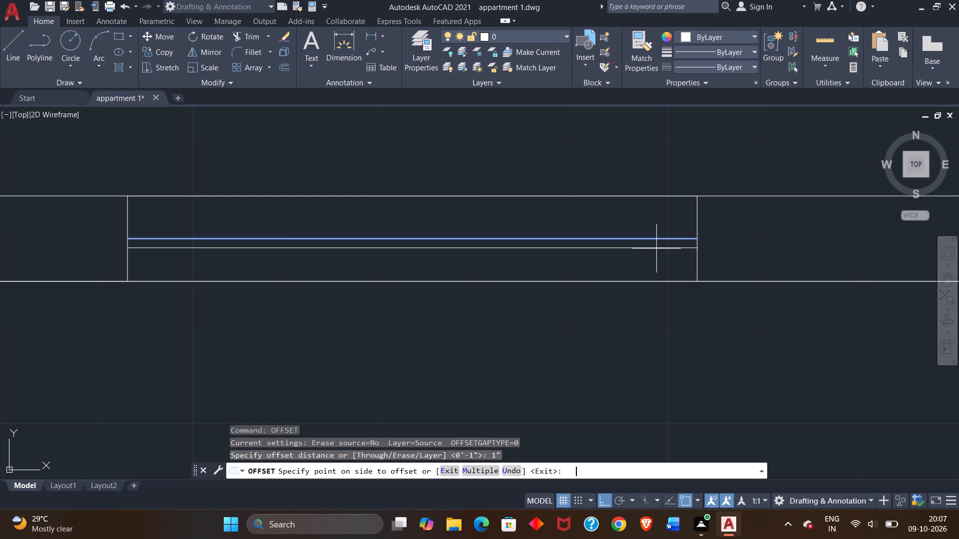
click(590, 268)
Draw a 5' wide window outline across the north outer wall at the northeast room, starting from the room's northwest corner.
scroll(591, 268, down, 5)
middle_drag(609, 308, 487, 267)
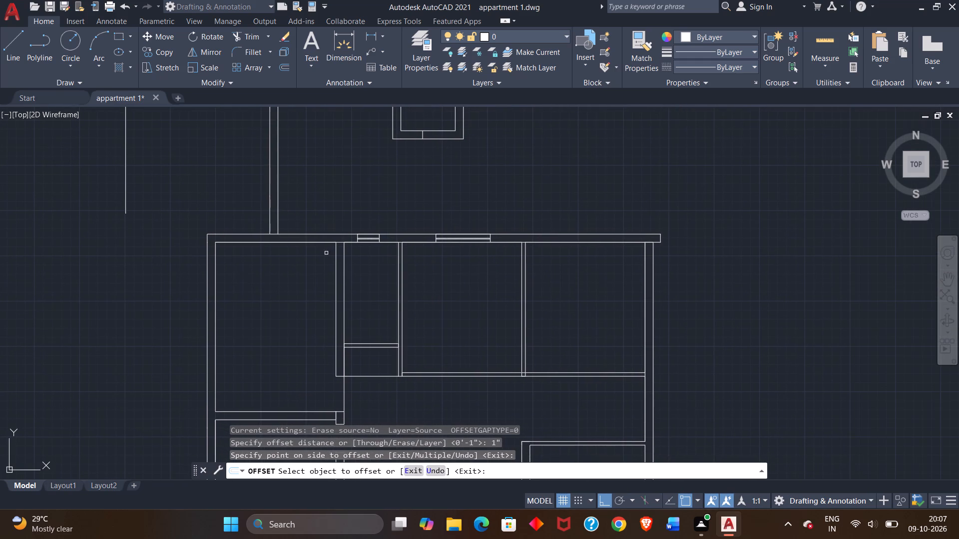
click(4, 48)
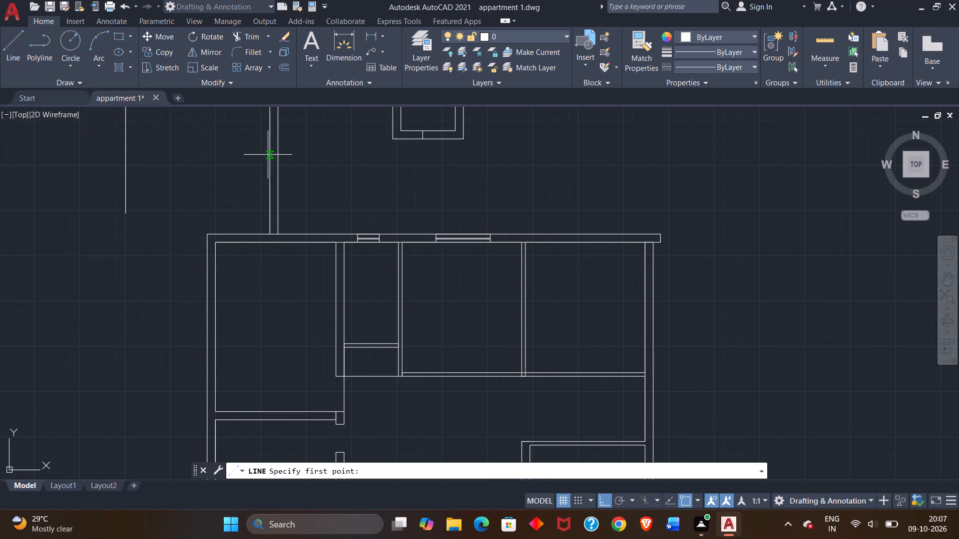
scroll(543, 235, up, 3)
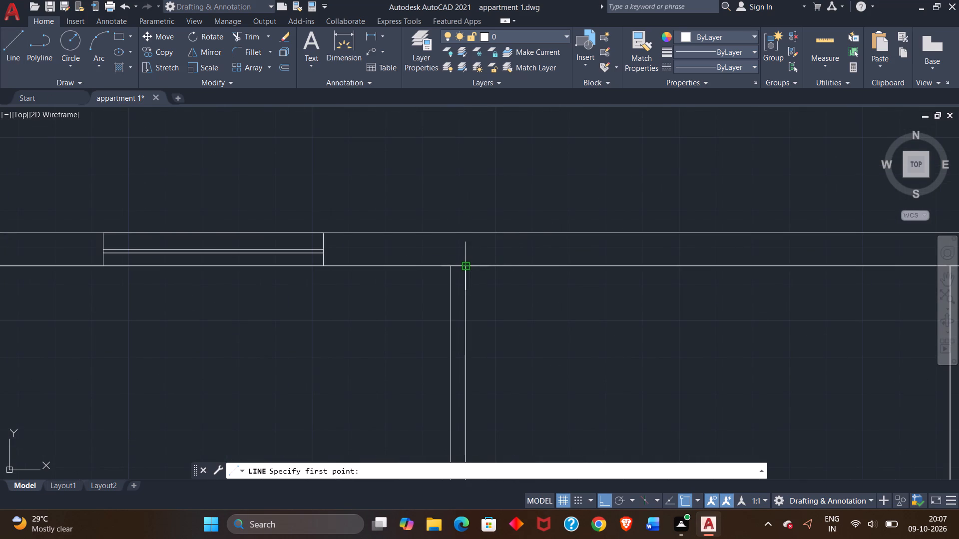
click(466, 268)
scroll(507, 268, down, 4)
scroll(523, 269, up, 2)
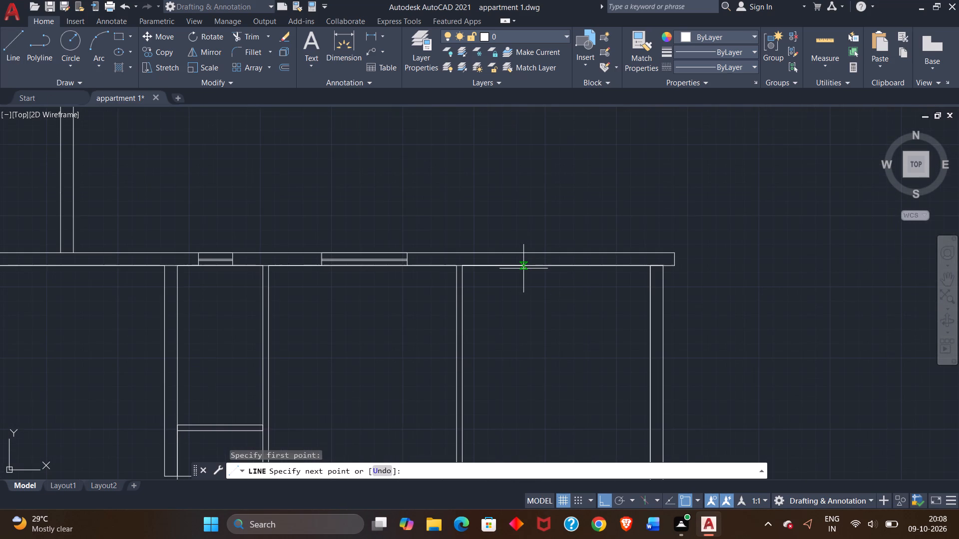
scroll(523, 268, up, 2)
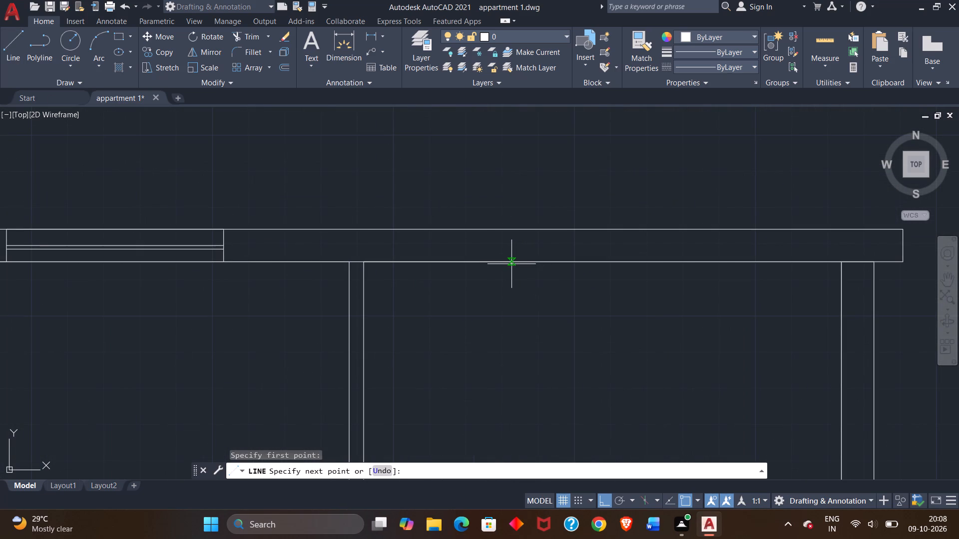
click(504, 264)
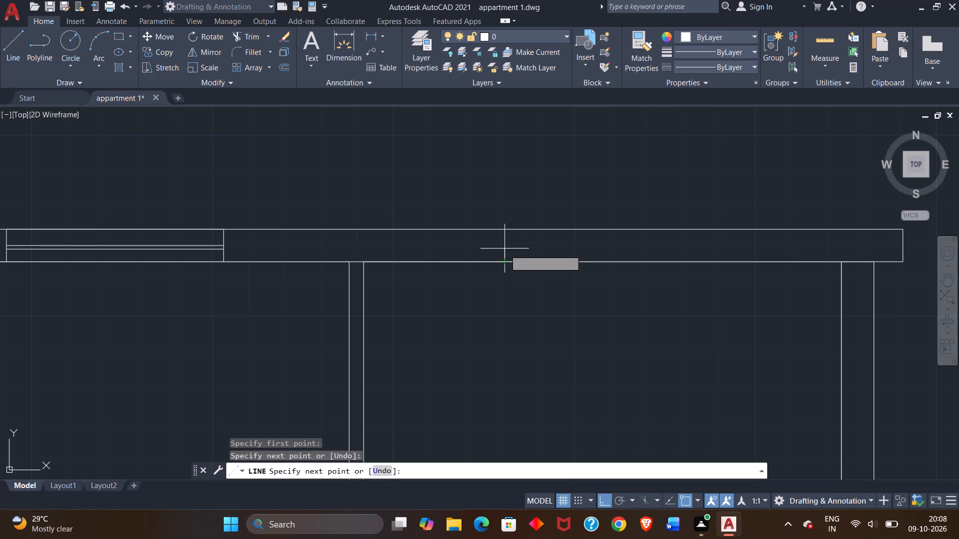
click(503, 229)
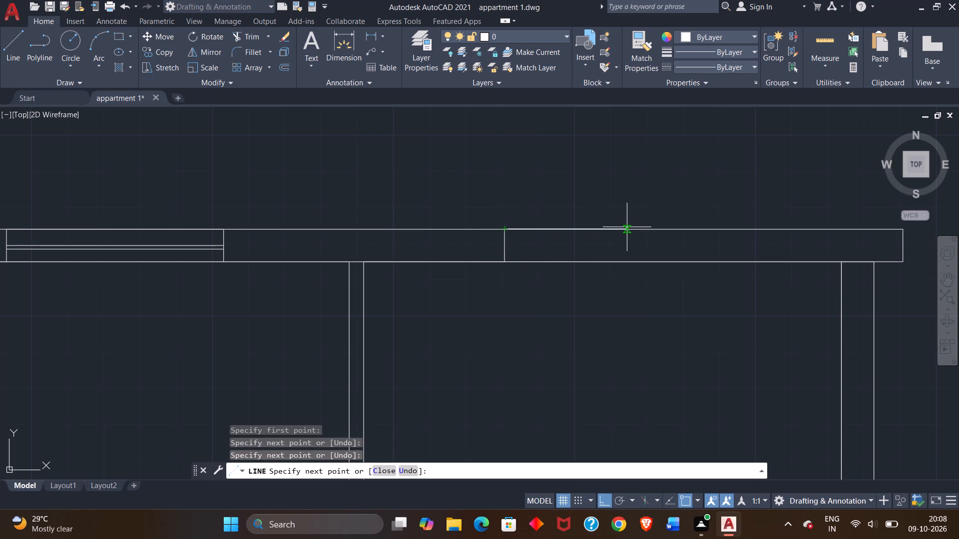
scroll(627, 227, down, 2)
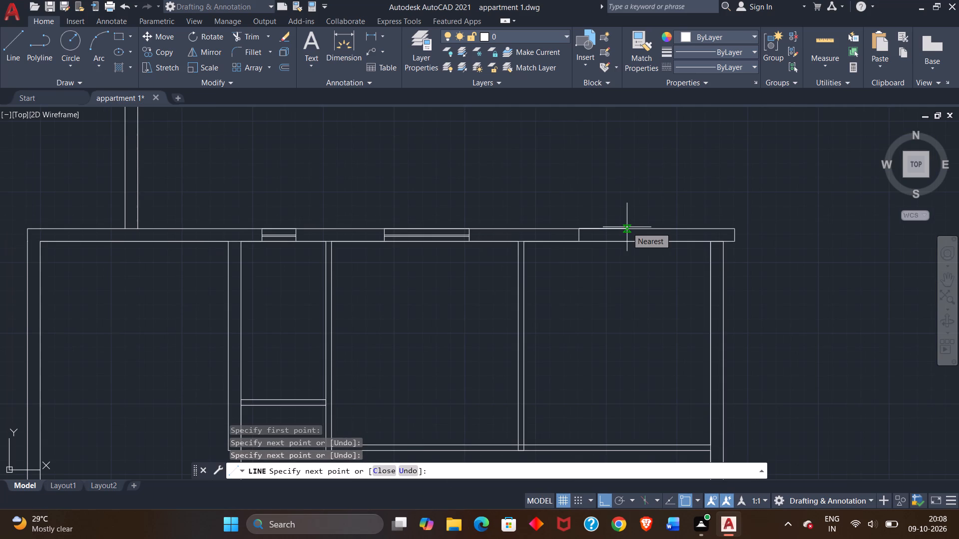
text(5')
key(Return)
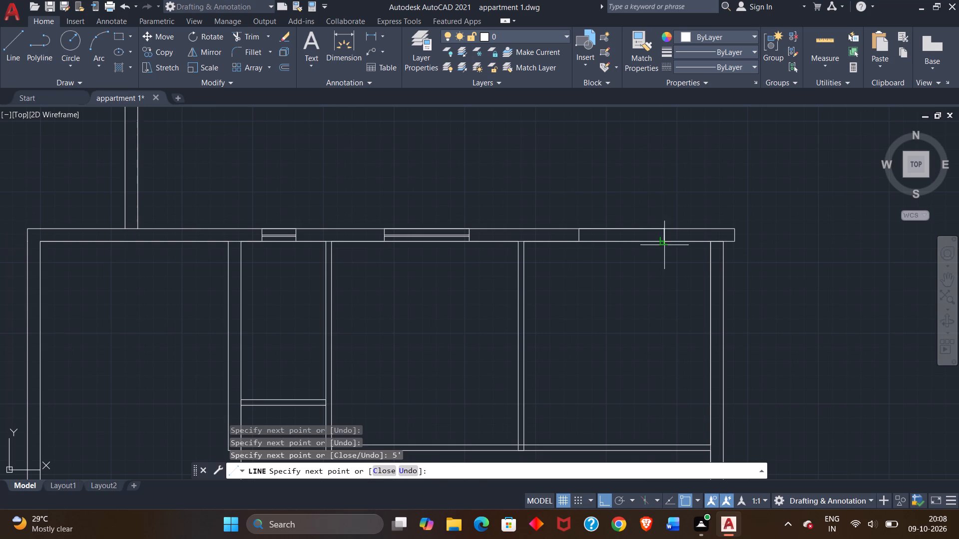
scroll(677, 253, up, 4)
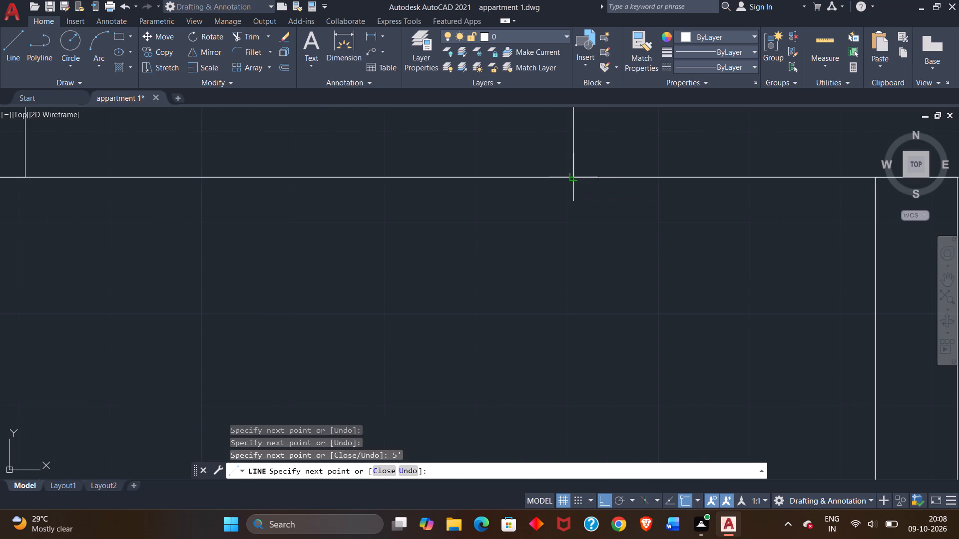
click(571, 179)
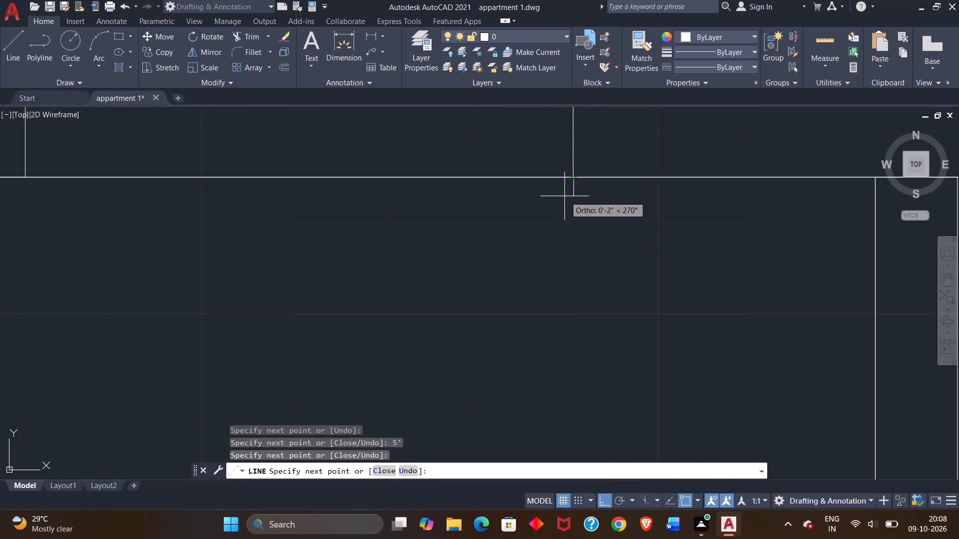
right_click(563, 199)
click(585, 205)
Draw a horizontal glazing line joining the midpoints of the northeast room window's two jambs.
scroll(554, 236, down, 3)
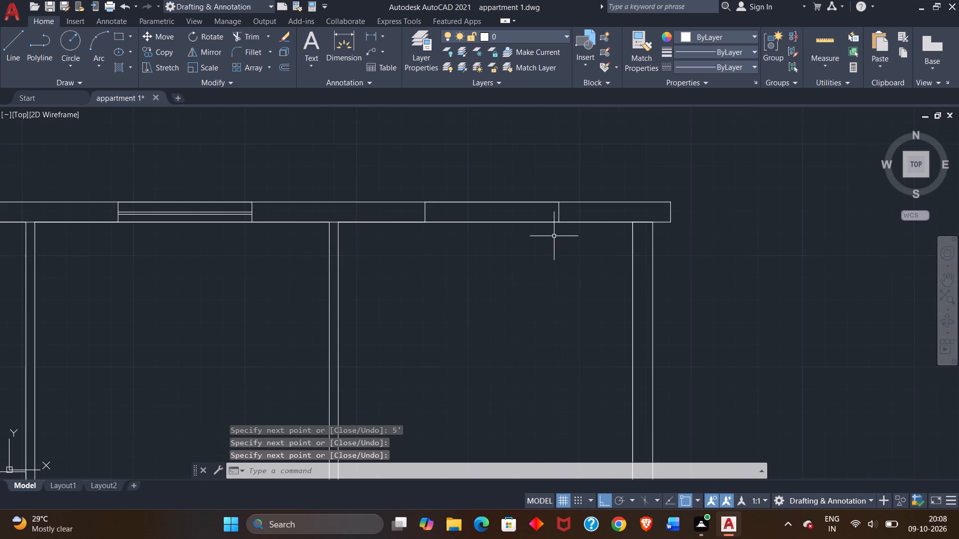
click(8, 55)
scroll(439, 209, up, 2)
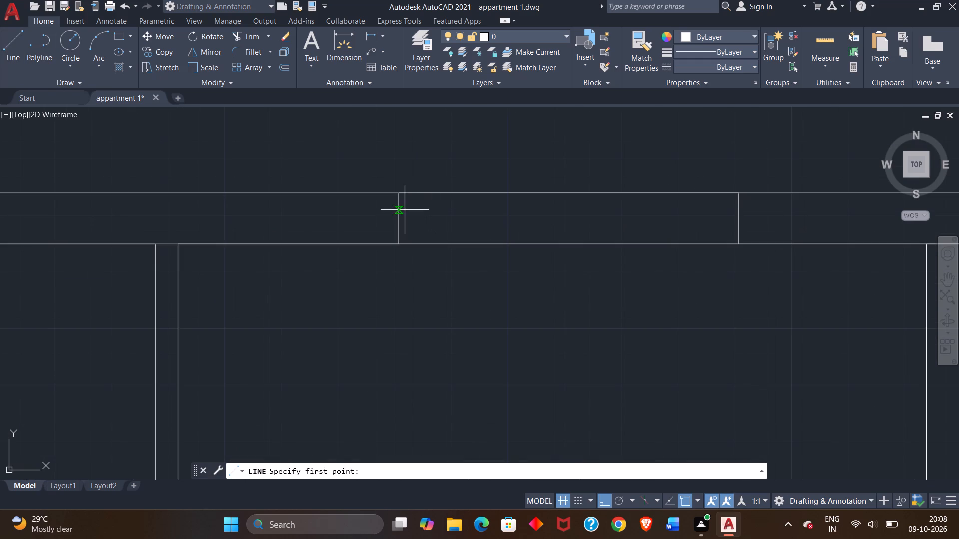
click(400, 218)
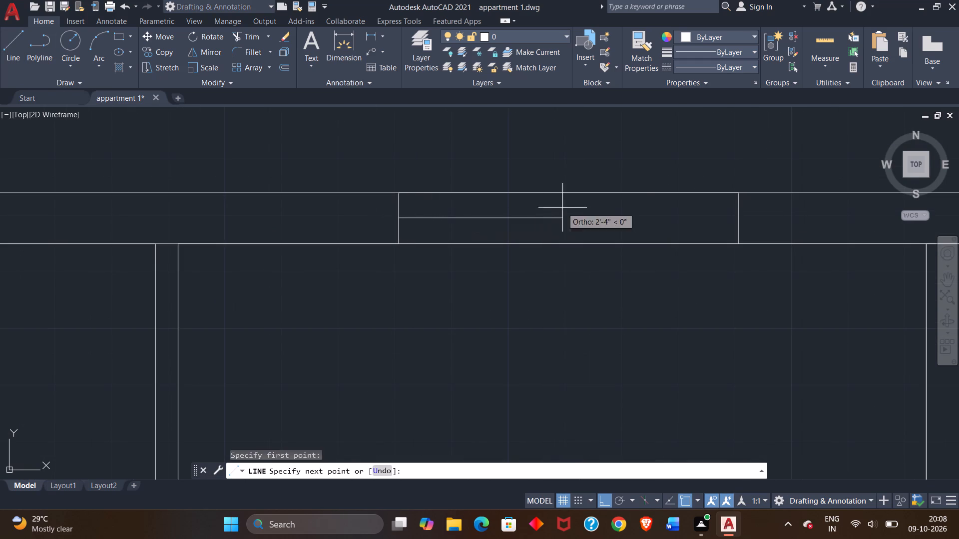
click(738, 219)
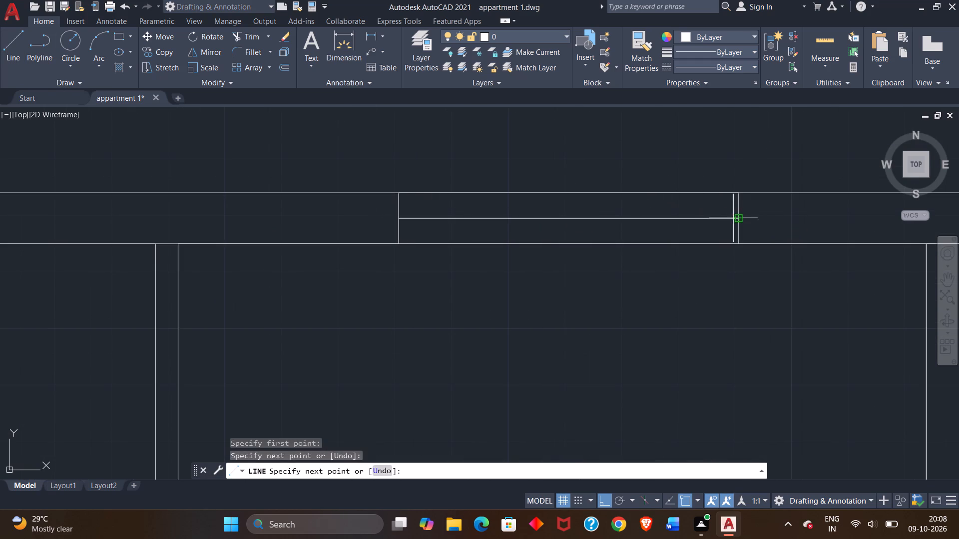
right_click(725, 214)
click(737, 220)
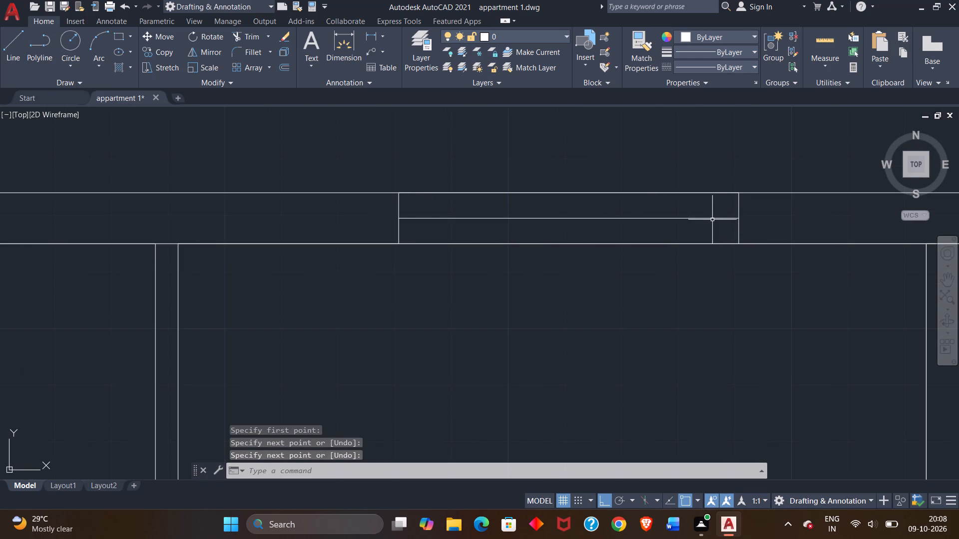
Offset the northeast room window's glazing line 1" to the south.
click(712, 218)
text(off)
key(Return)
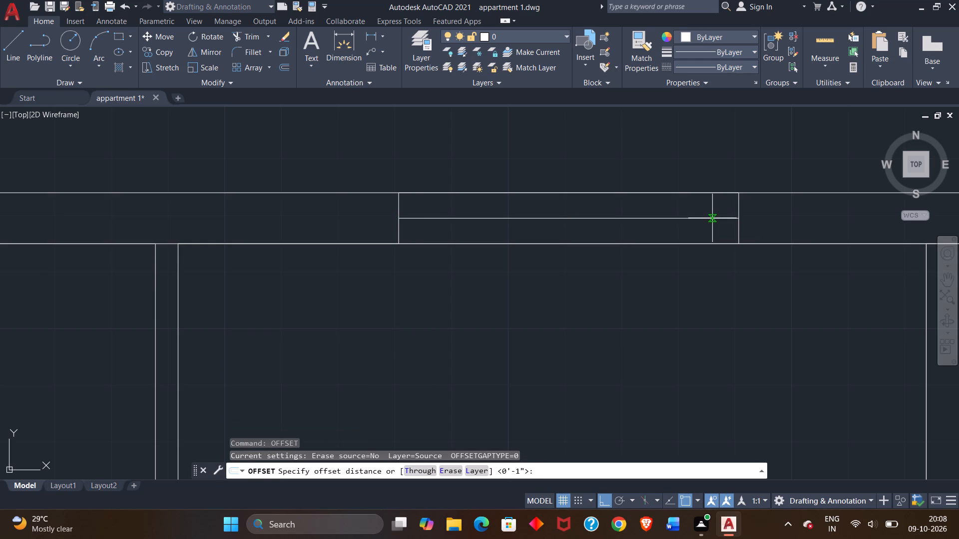
key(1)
key(shift+quotedbl)
key(Return)
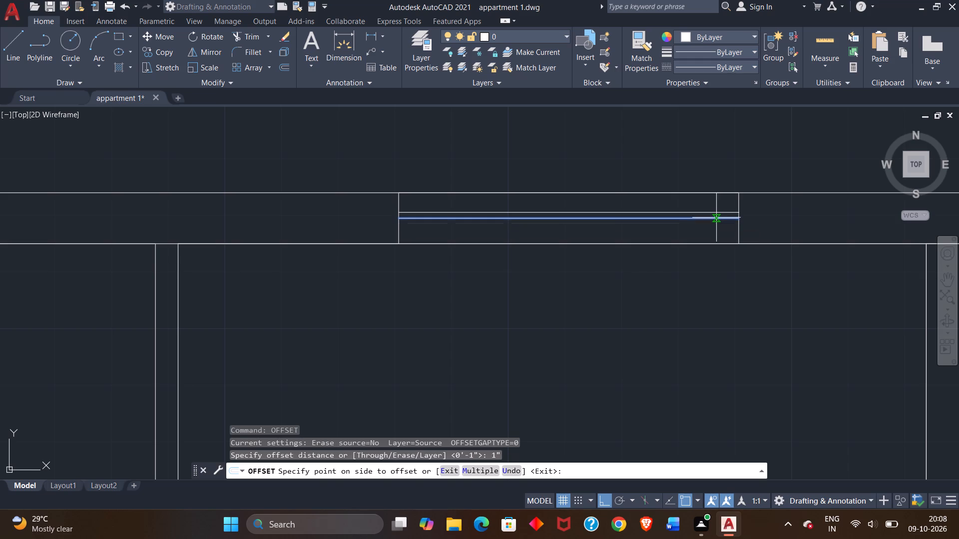
click(716, 228)
Draw a 5' wide window outline across the east outer wall at the northeast room, starting from the wall's north end.
scroll(681, 256, down, 2)
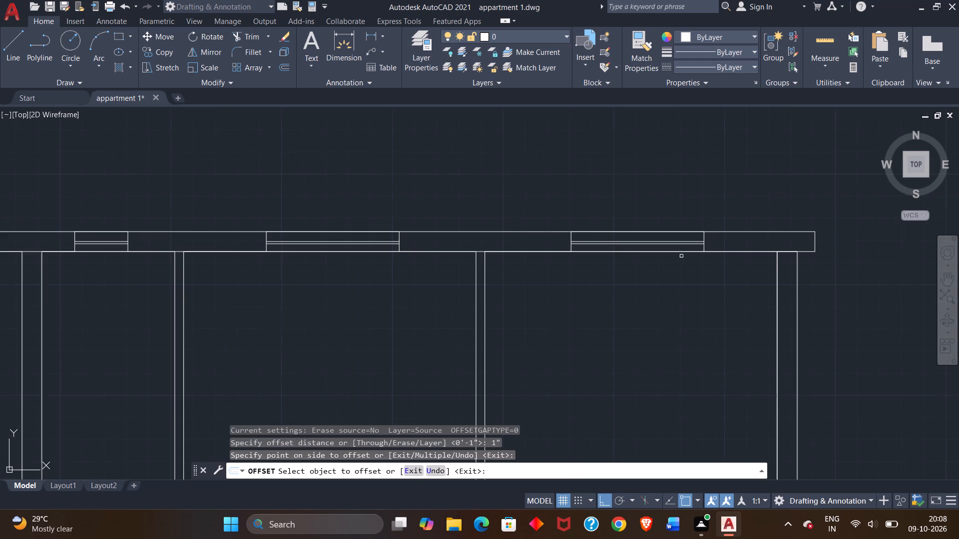
scroll(671, 273, down, 2)
middle_drag(669, 300, 647, 268)
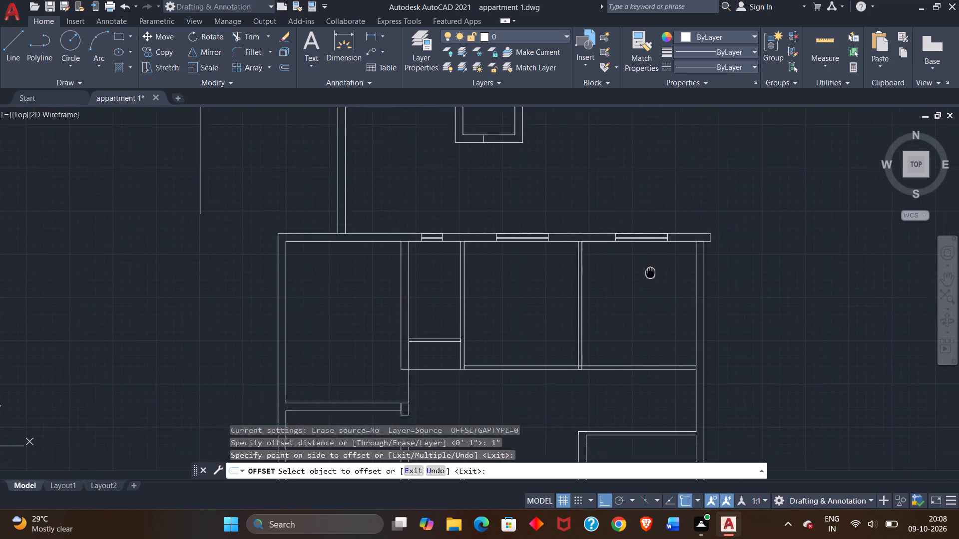
middle_drag(647, 268, 632, 243)
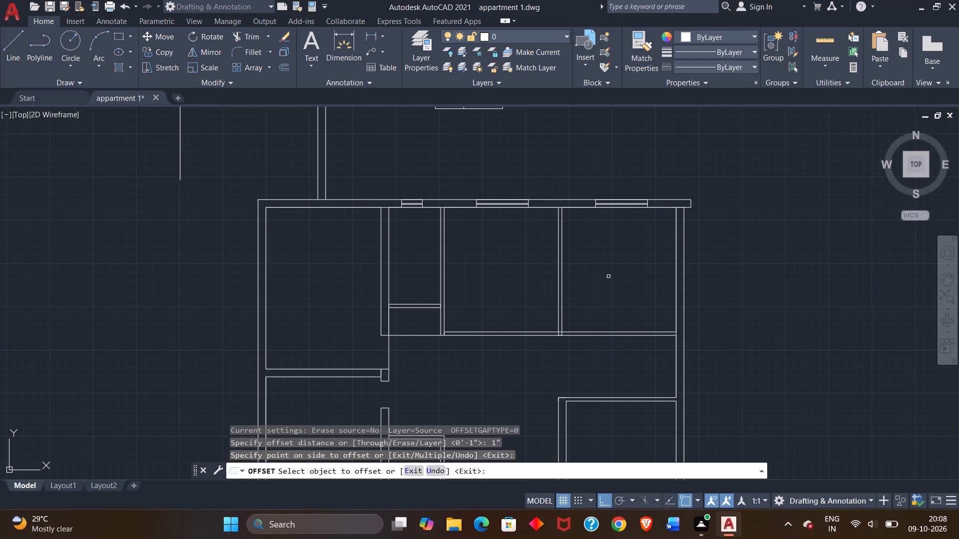
click(7, 57)
middle_drag(653, 248, 649, 248)
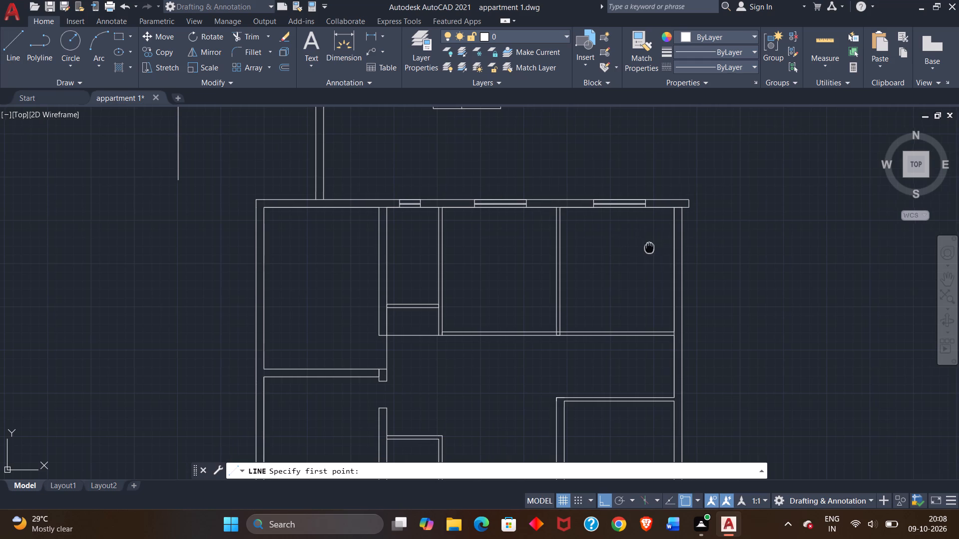
middle_drag(649, 248, 567, 203)
scroll(588, 177, up, 2)
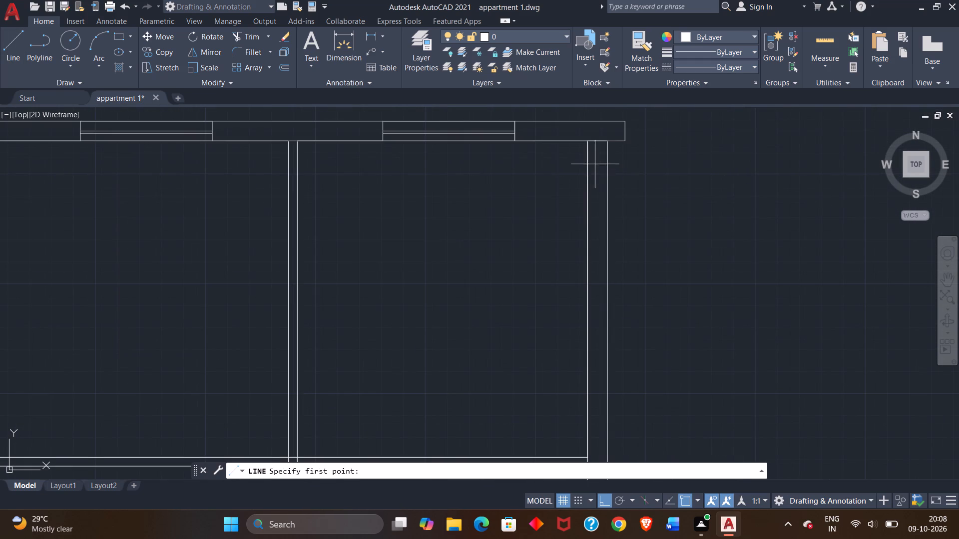
click(608, 144)
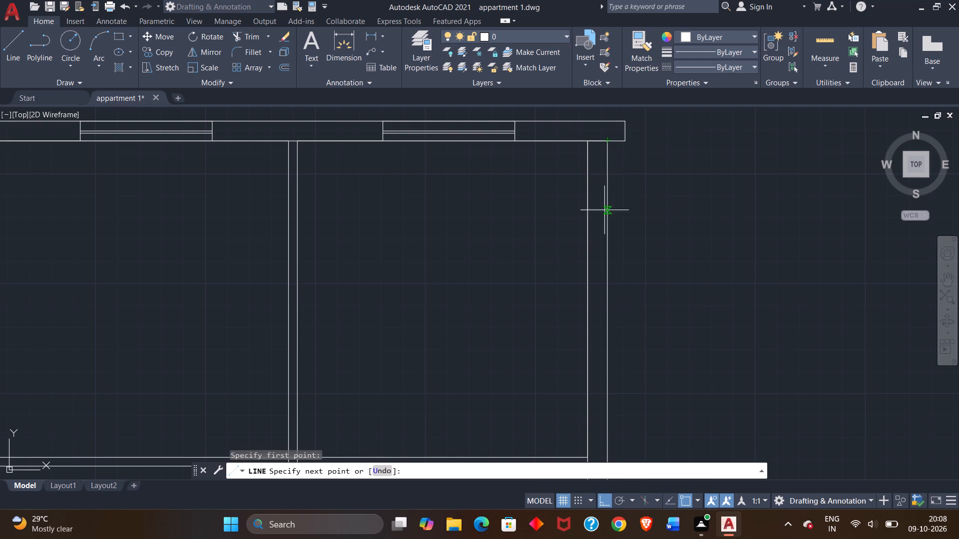
click(608, 237)
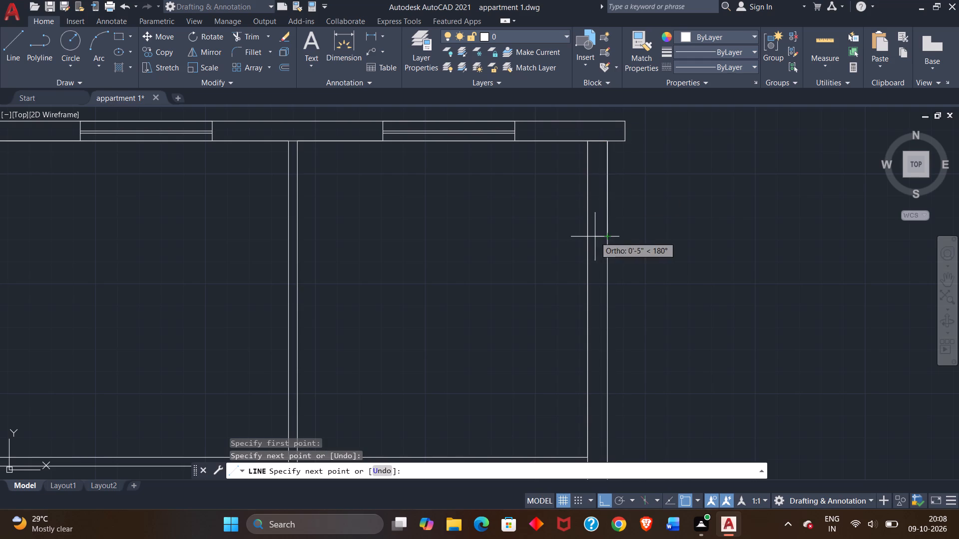
click(586, 237)
scroll(578, 277, down, 3)
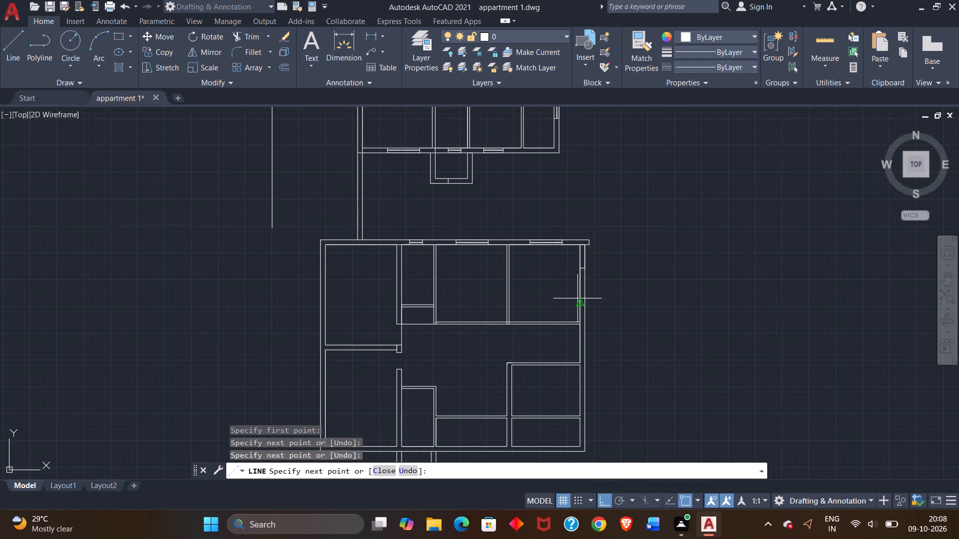
scroll(579, 295, up, 4)
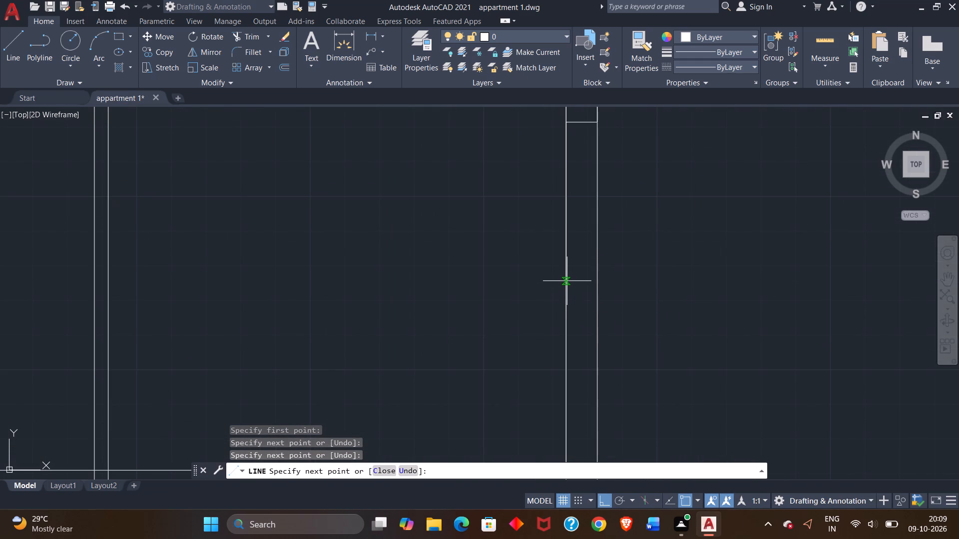
text(5')
key(Return)
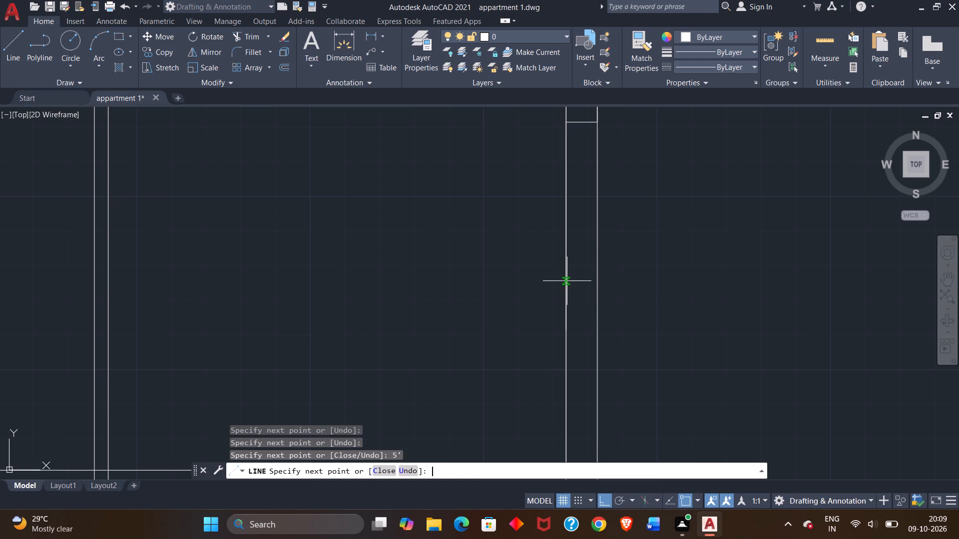
scroll(596, 330, up, 2)
click(596, 330)
right_click(611, 310)
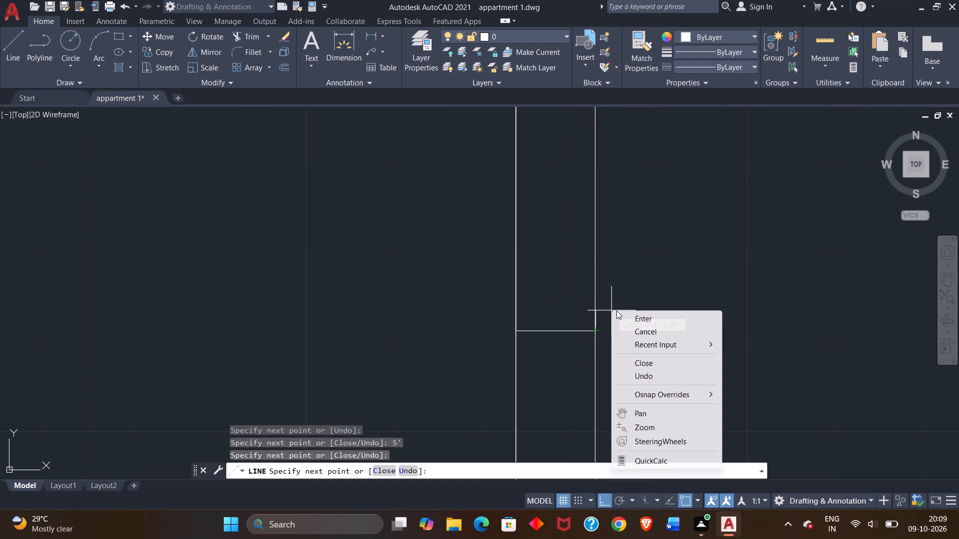
click(627, 316)
Draw a vertical glazing line joining the midpoints of the two jambs of the northeast room's east window.
scroll(573, 302, down, 3)
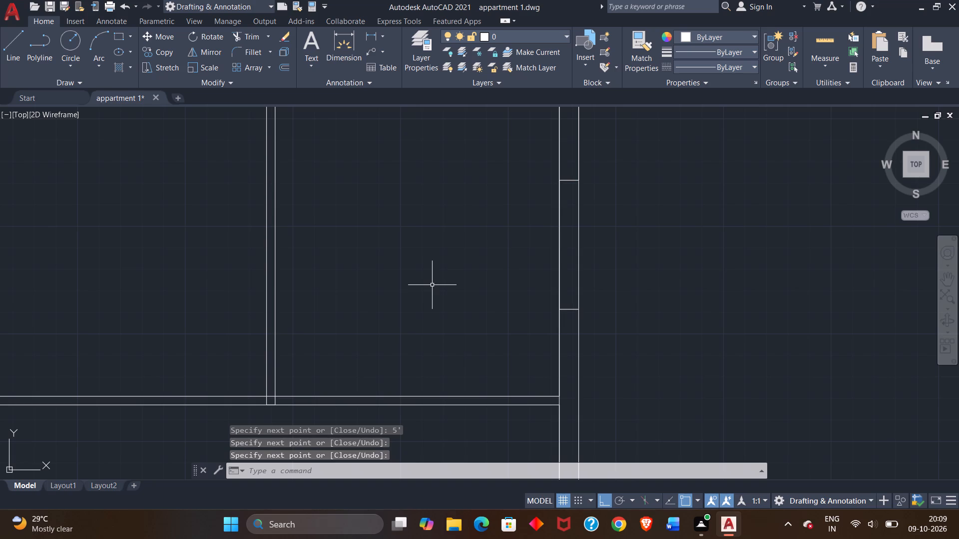
click(18, 53)
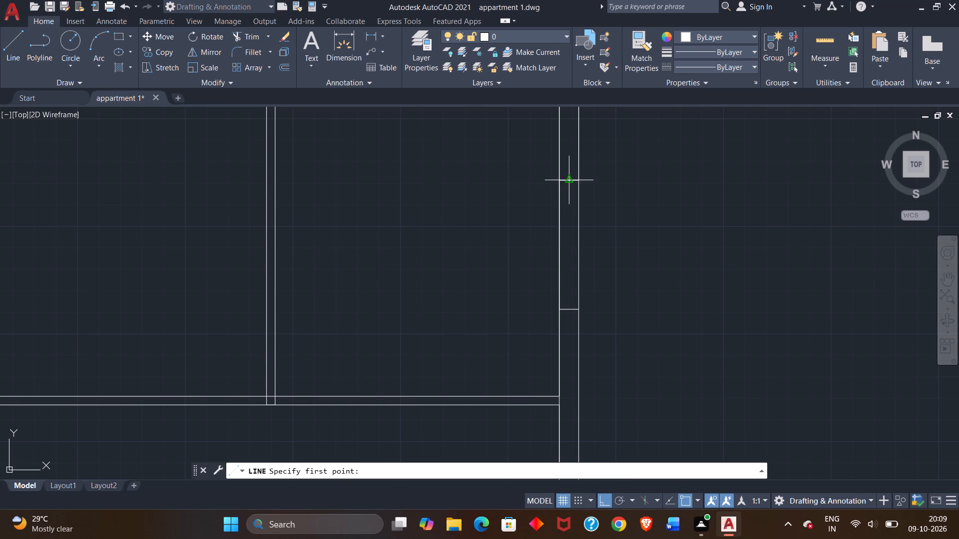
scroll(565, 178, up, 2)
click(570, 184)
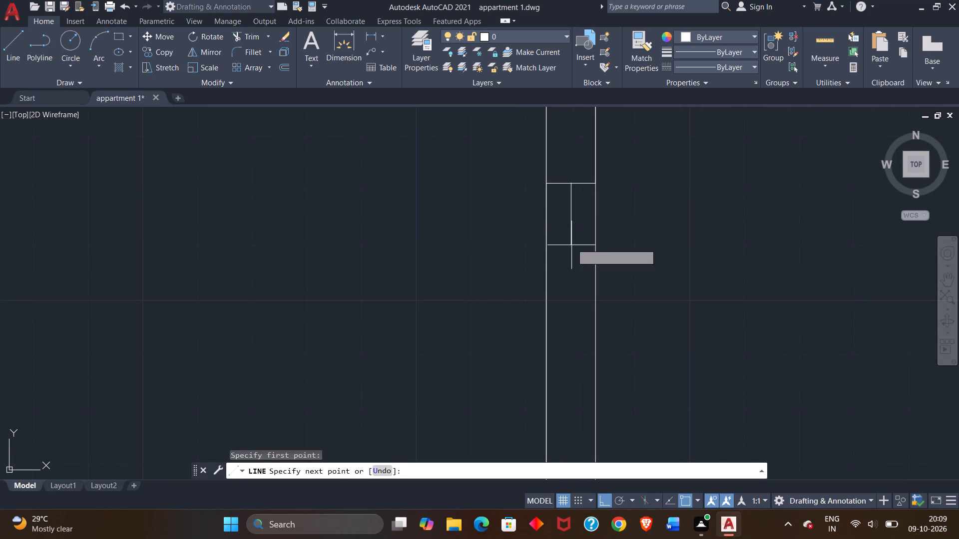
scroll(585, 315, down, 3)
scroll(583, 369, up, 3)
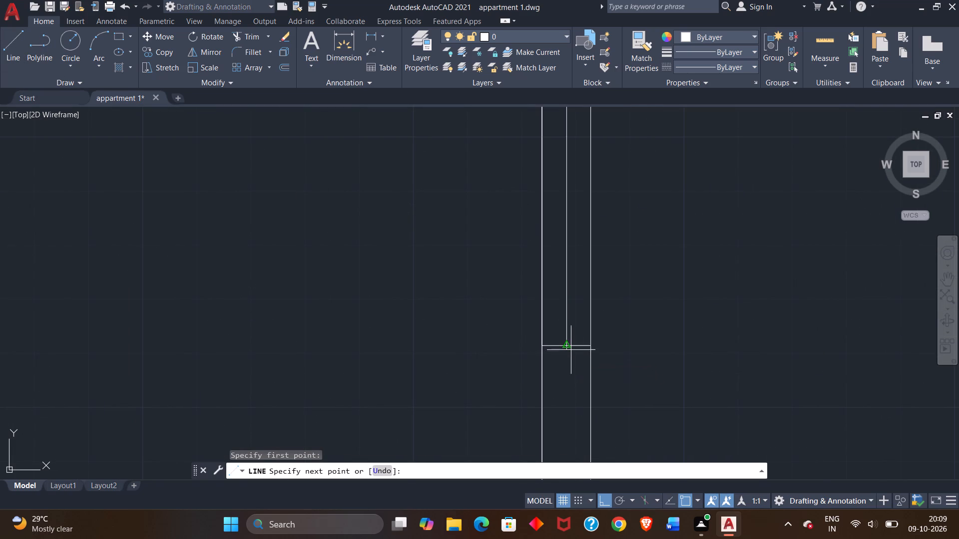
click(567, 346)
right_click(567, 344)
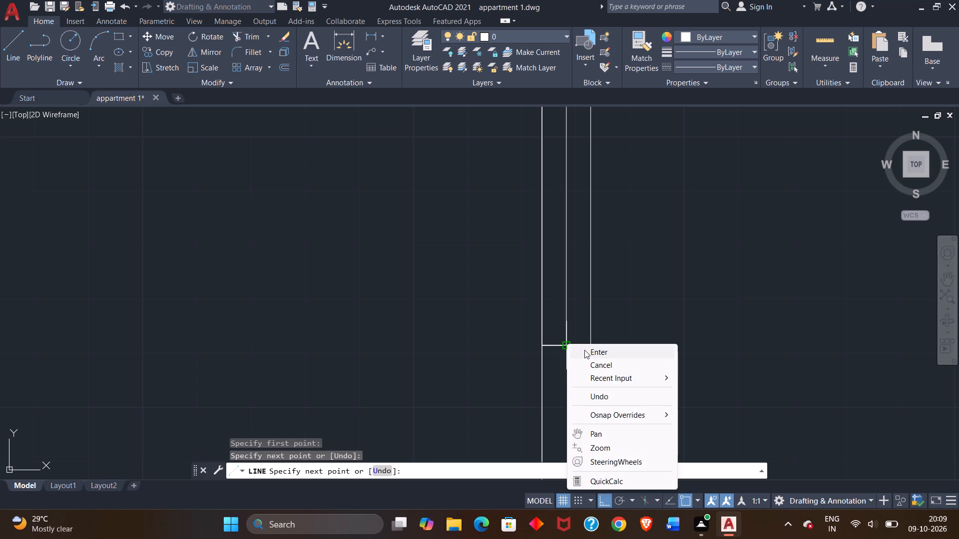
click(584, 350)
Offset the glazing line of the northeast room's east window 1" to the west.
click(566, 314)
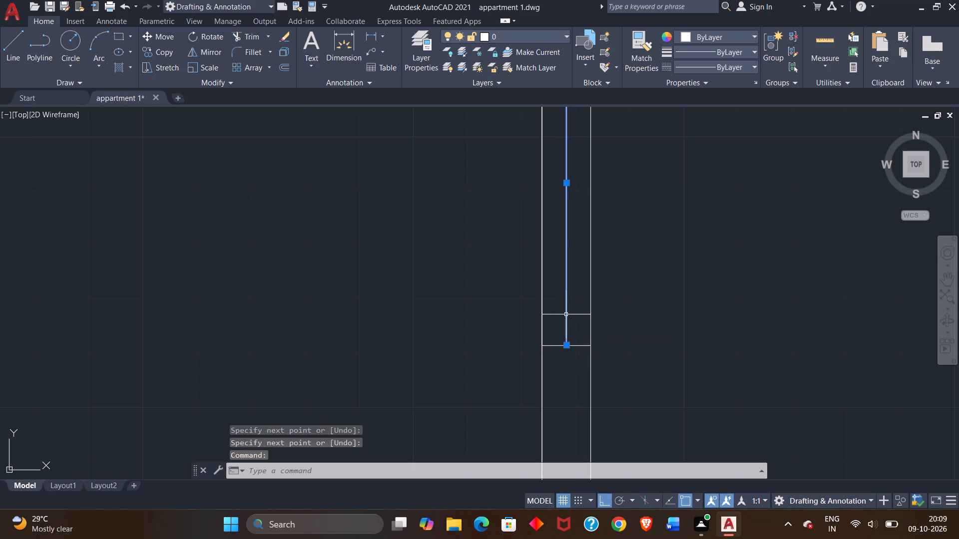
text(off)
key(Return)
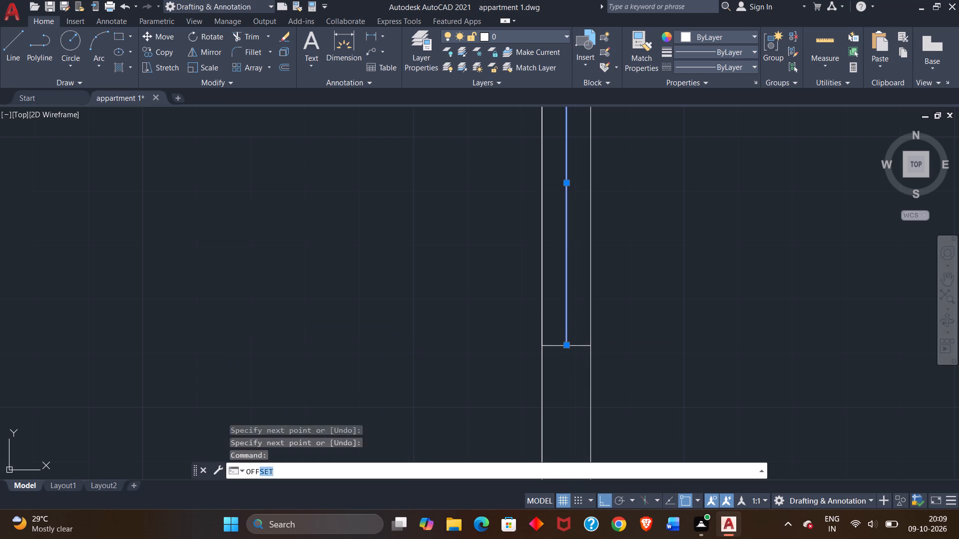
scroll(564, 270, up, 1)
click(565, 268)
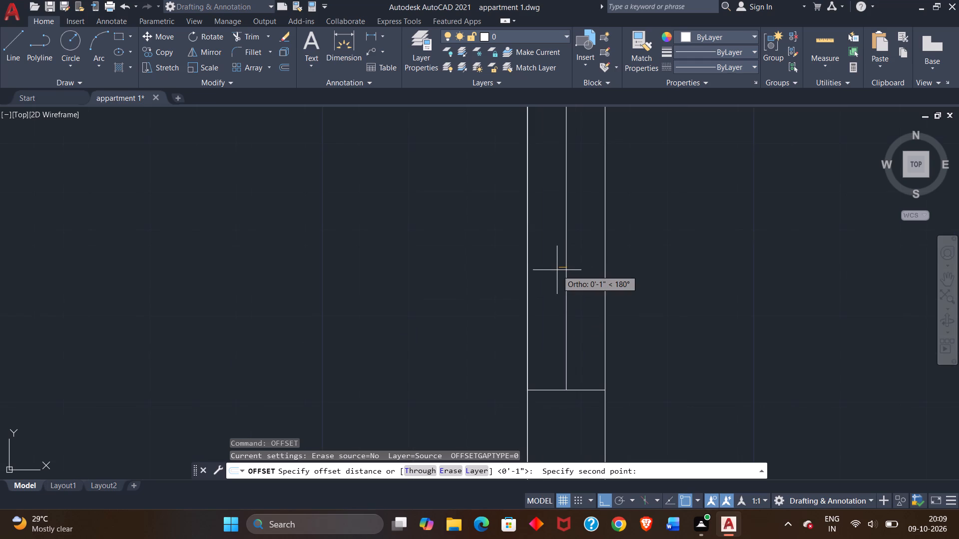
key(1)
key(shift+quotedbl)
key(Return)
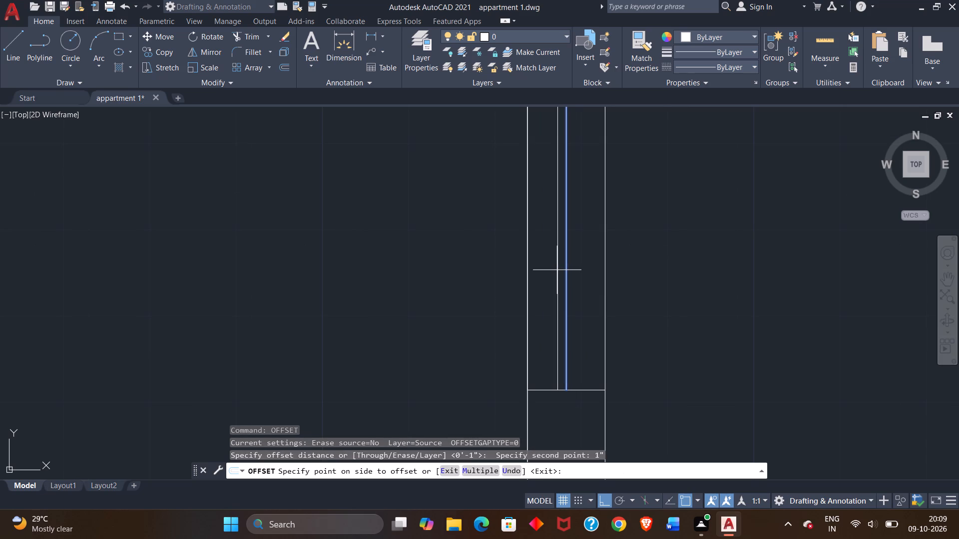
click(552, 270)
Draw a 3' wide window outline across the east outer wall at the passage south of the northeast room, starting from the passage's northeast corner.
scroll(546, 271, down, 4)
middle_drag(520, 281, 500, 233)
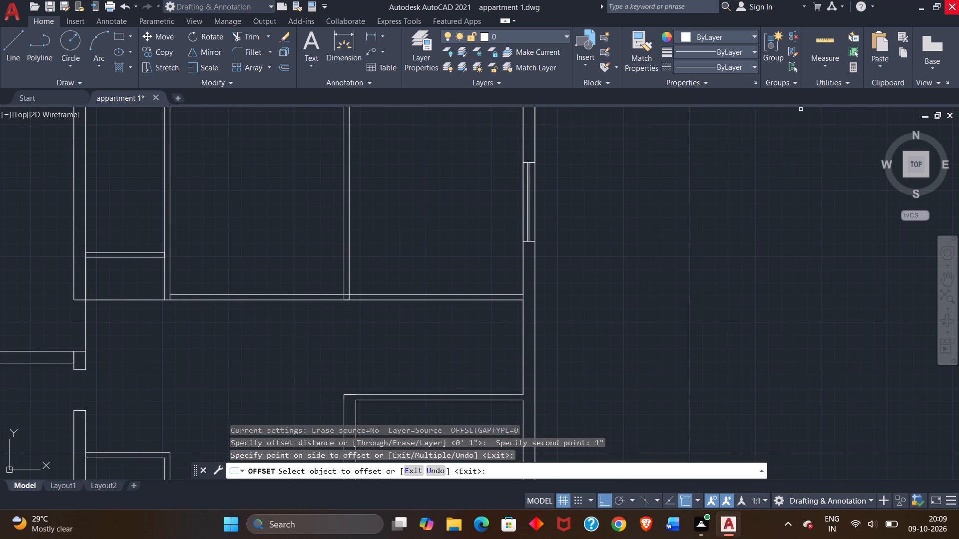
click(3, 53)
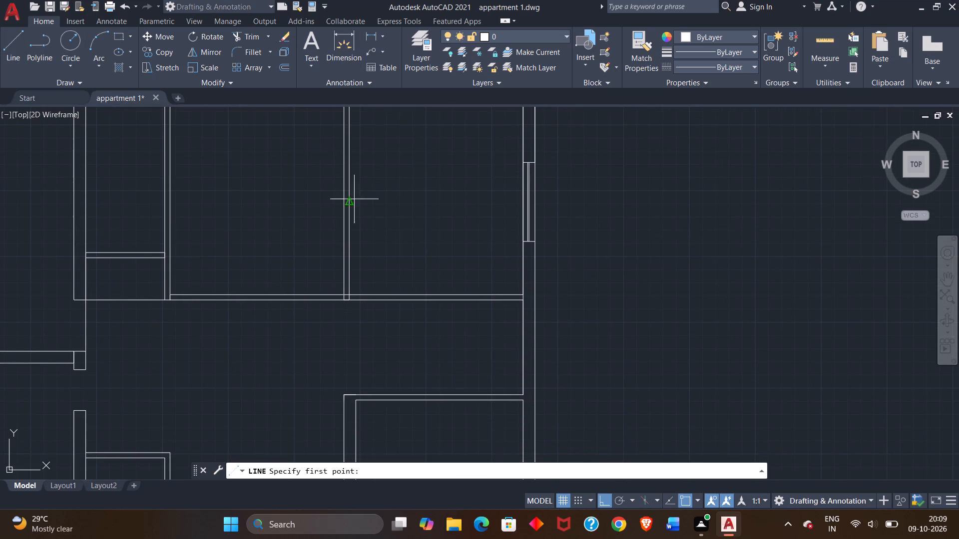
scroll(523, 319, up, 2)
scroll(499, 312, down, 2)
middle_drag(495, 342, 455, 260)
scroll(460, 245, up, 1)
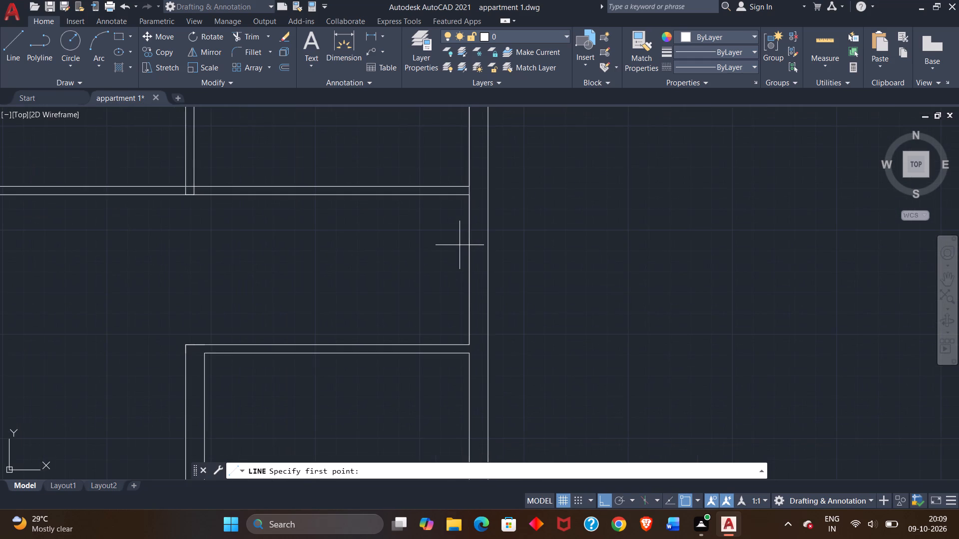
scroll(460, 245, down, 2)
scroll(460, 238, up, 3)
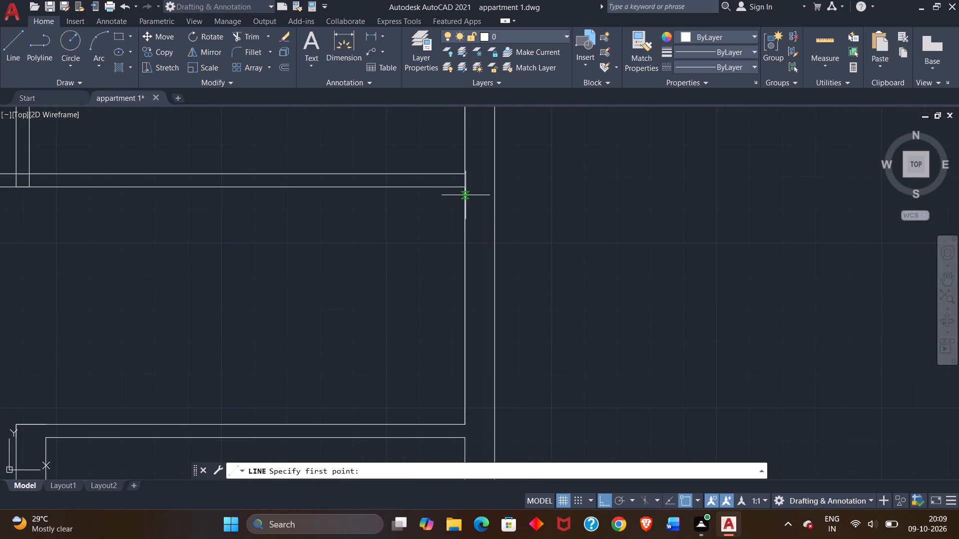
click(465, 189)
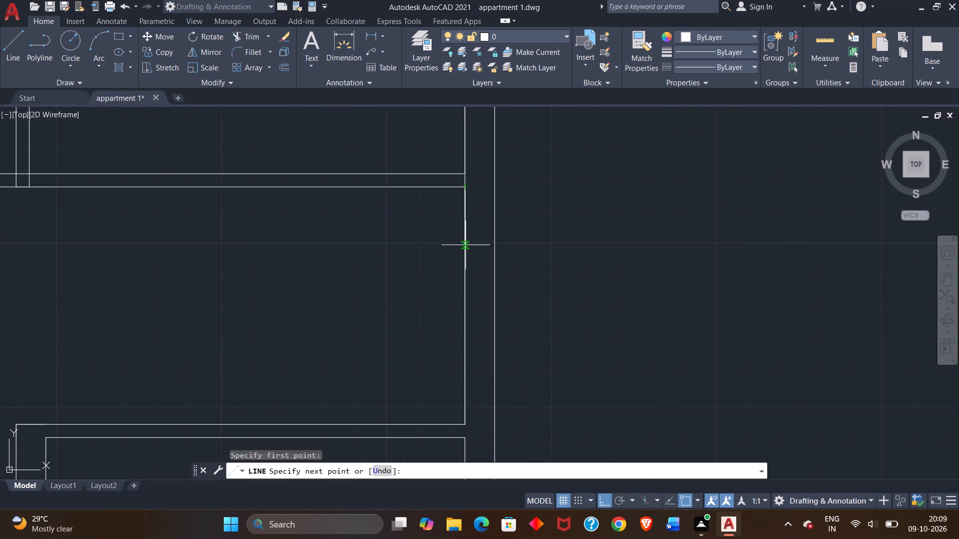
double_click(466, 245)
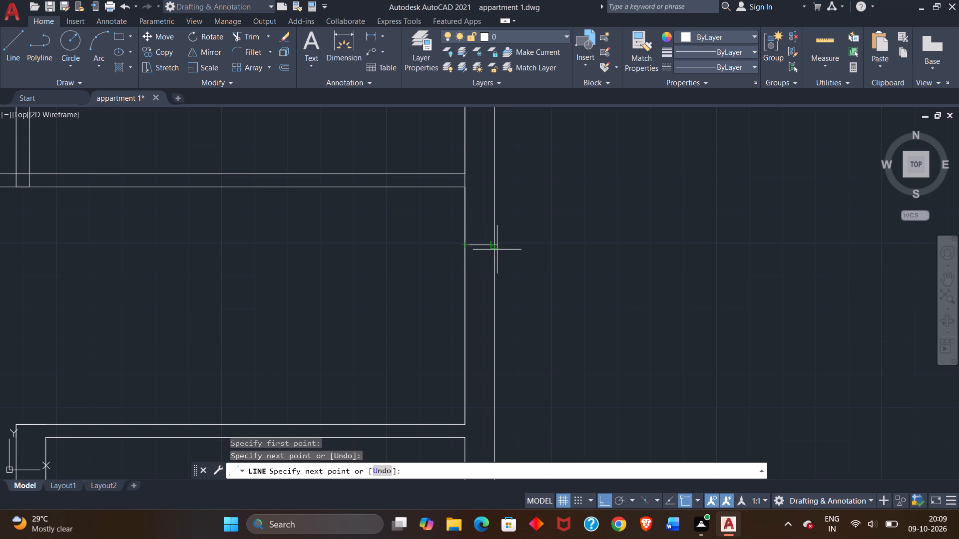
click(496, 248)
scroll(496, 312, down, 2)
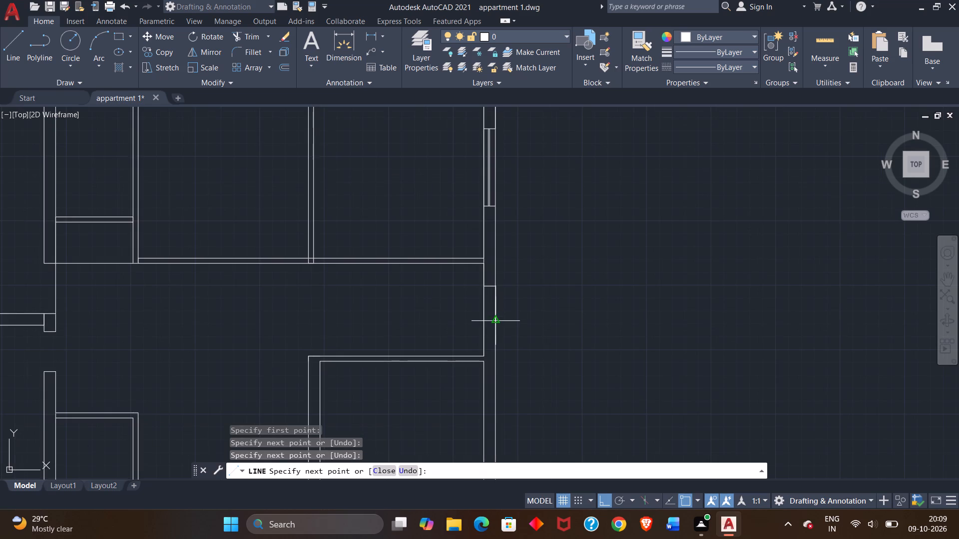
scroll(496, 323, up, 3)
text(3')
key(Return)
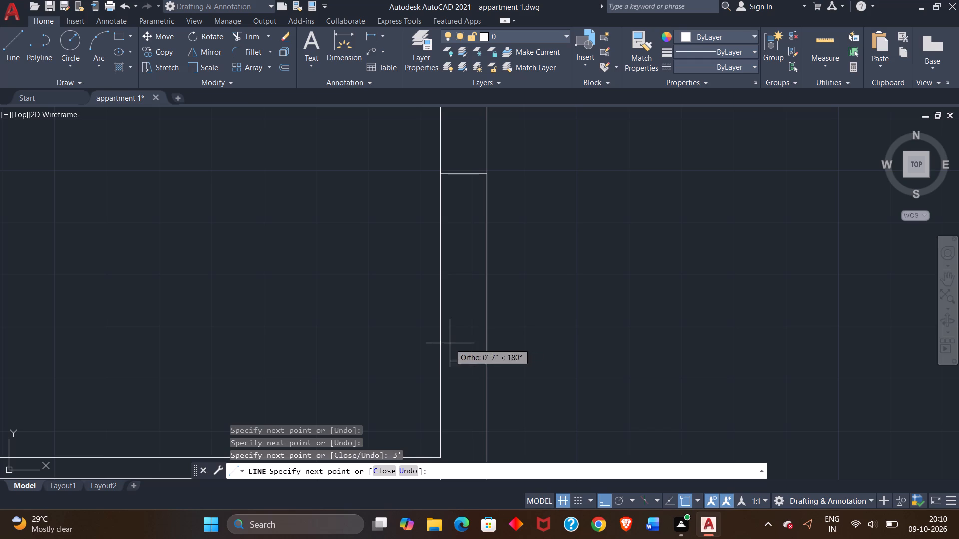
scroll(446, 363, up, 3)
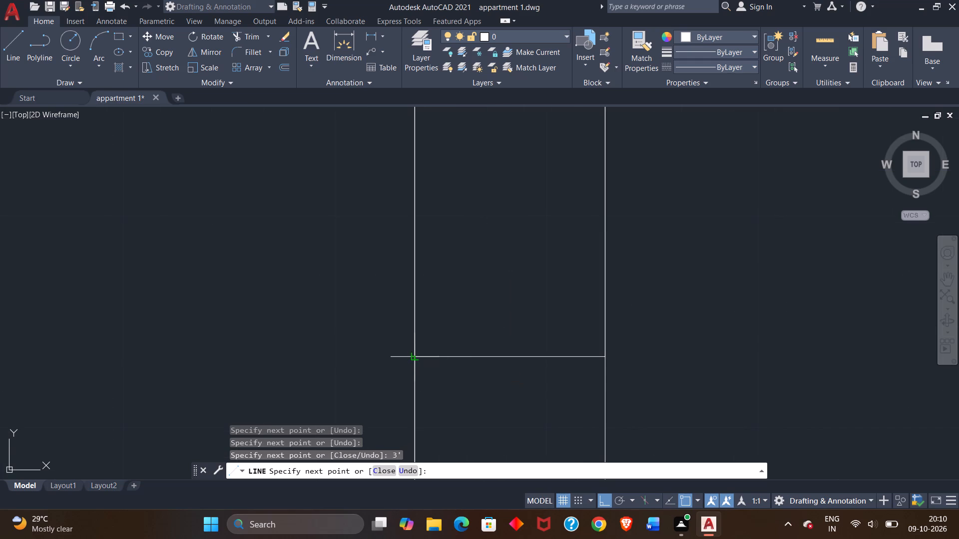
click(416, 358)
right_click(416, 358)
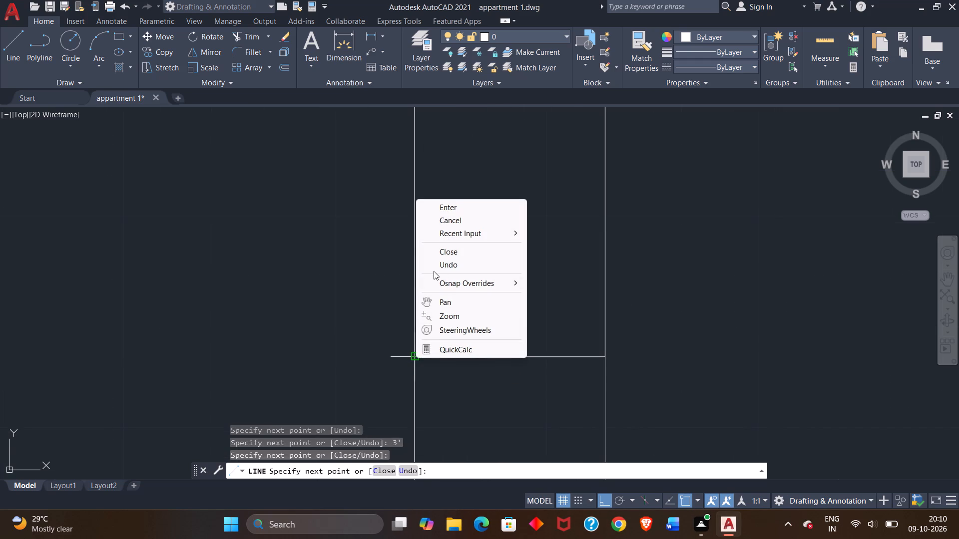
click(440, 207)
Draw a vertical glazing line joining the midpoints of the two jambs of the passage's 3' wide east window.
scroll(412, 301, down, 4)
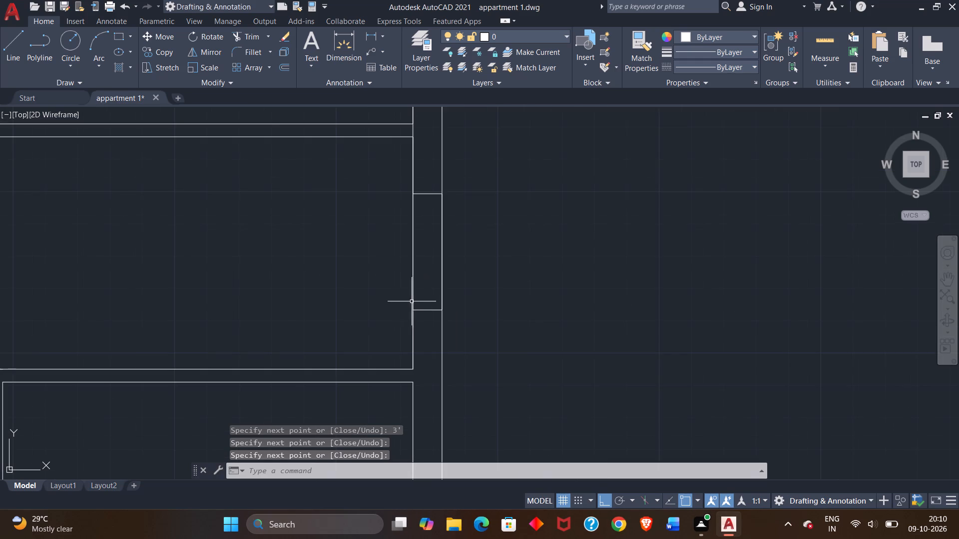
scroll(401, 316, down, 1)
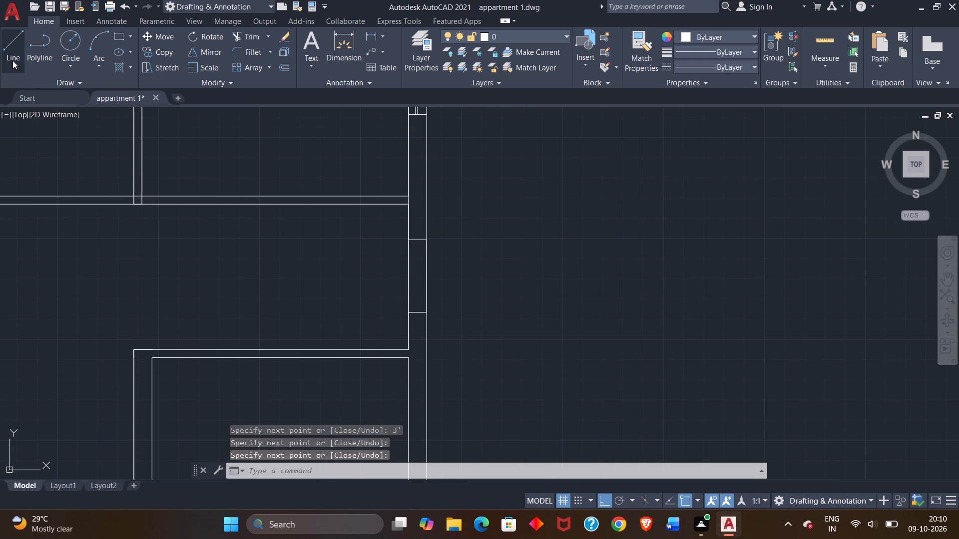
click(12, 59)
scroll(406, 234, up, 3)
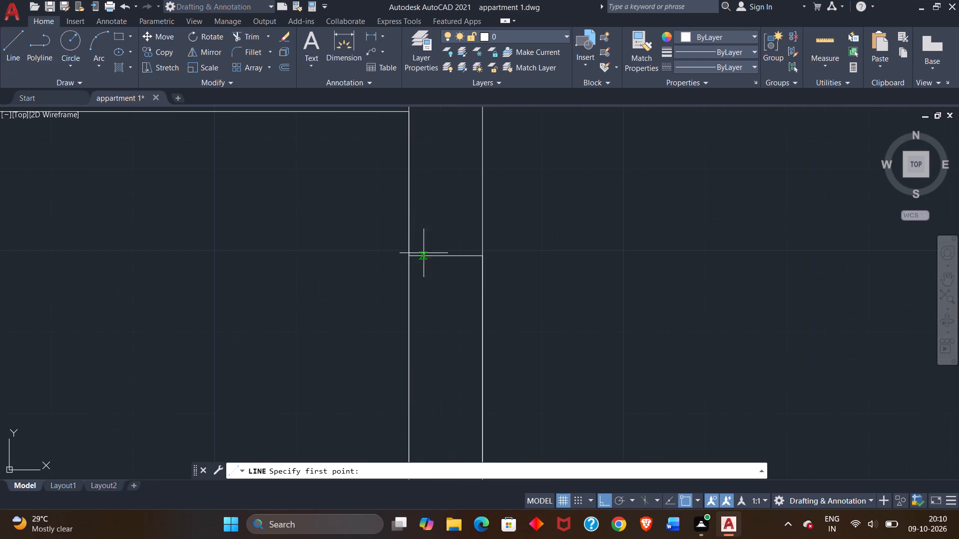
click(442, 257)
scroll(442, 325, down, 4)
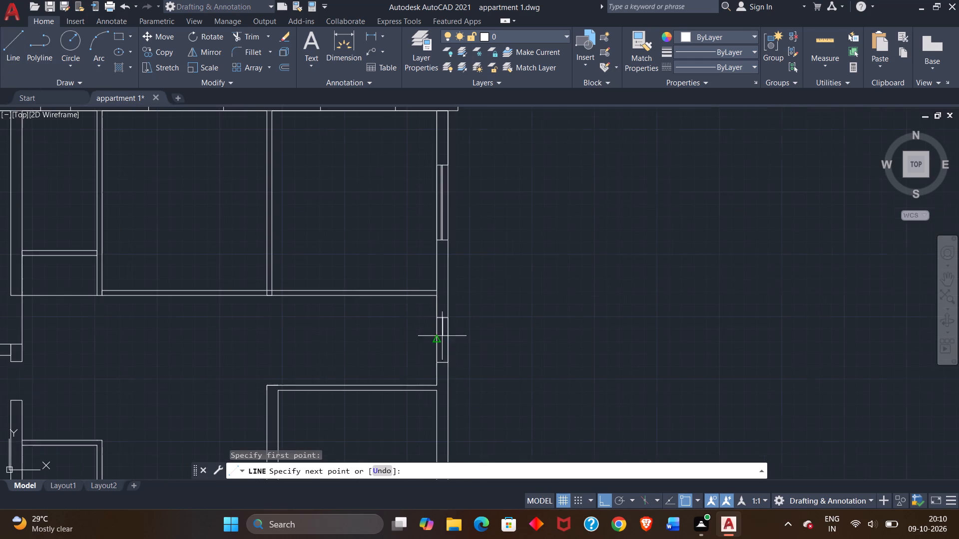
scroll(449, 370, up, 4)
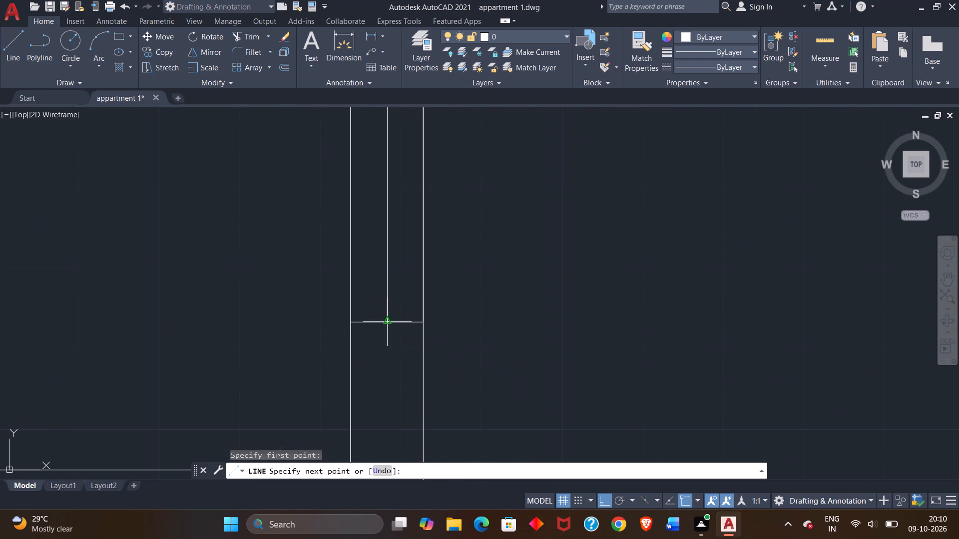
click(390, 323)
right_click(390, 322)
click(410, 329)
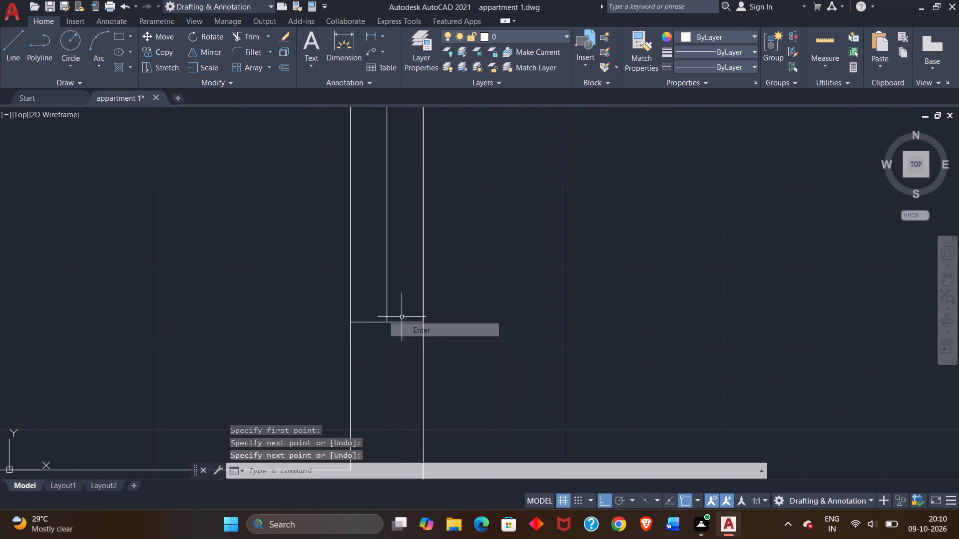
Offset the glazing line of the passage's east window by 1" to make its second glazing line.
click(387, 284)
text(off)
key(Return)
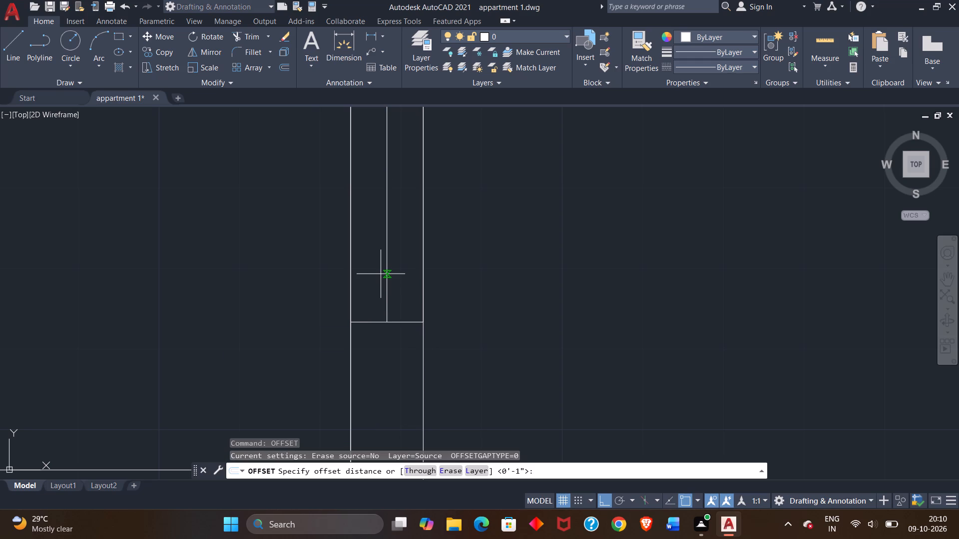
key(1)
key(shift+quotedbl)
key(Return)
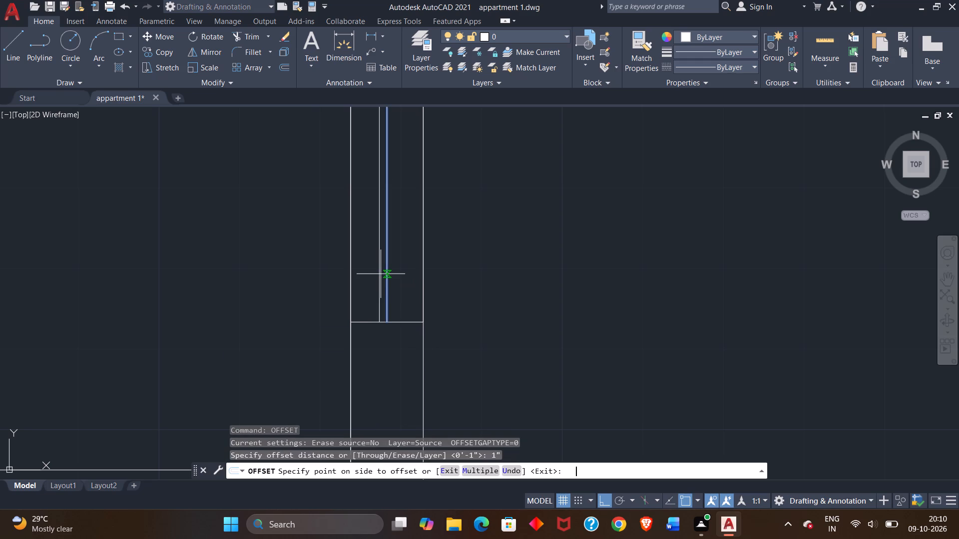
scroll(415, 284, down, 1)
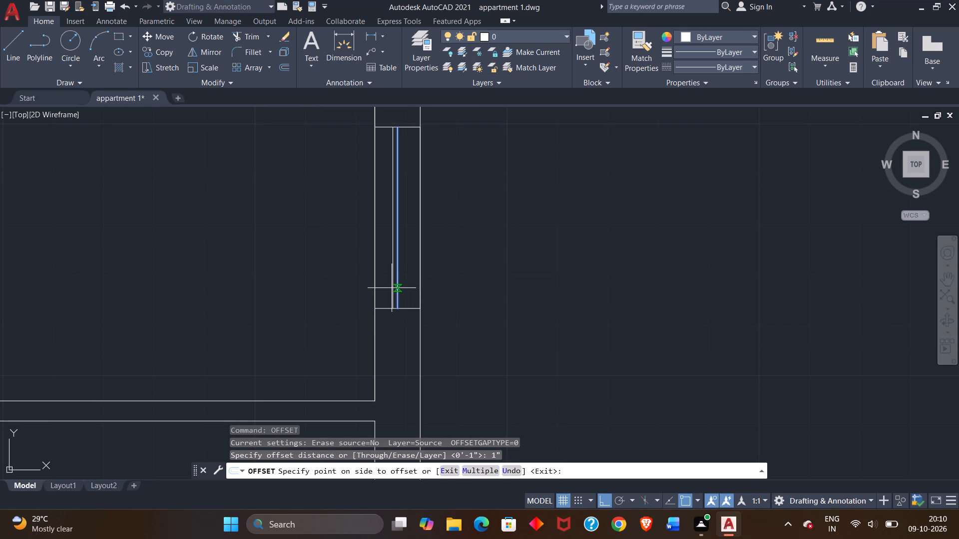
click(392, 288)
Draw a 4' wide window outline across the east outer wall of the room south of the passage, starting from the room's northeast inside corner.
scroll(398, 288, down, 3)
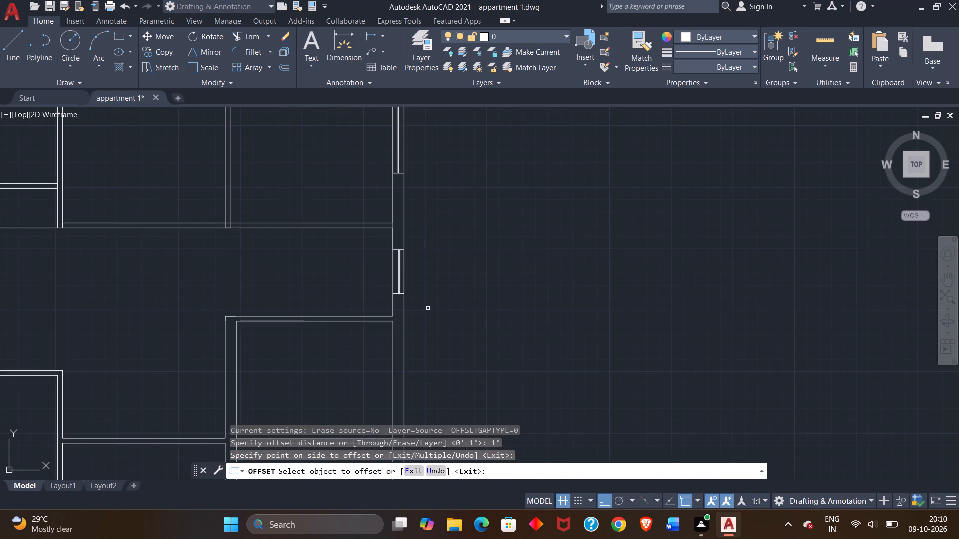
scroll(430, 312, down, 1)
middle_drag(449, 327, 417, 199)
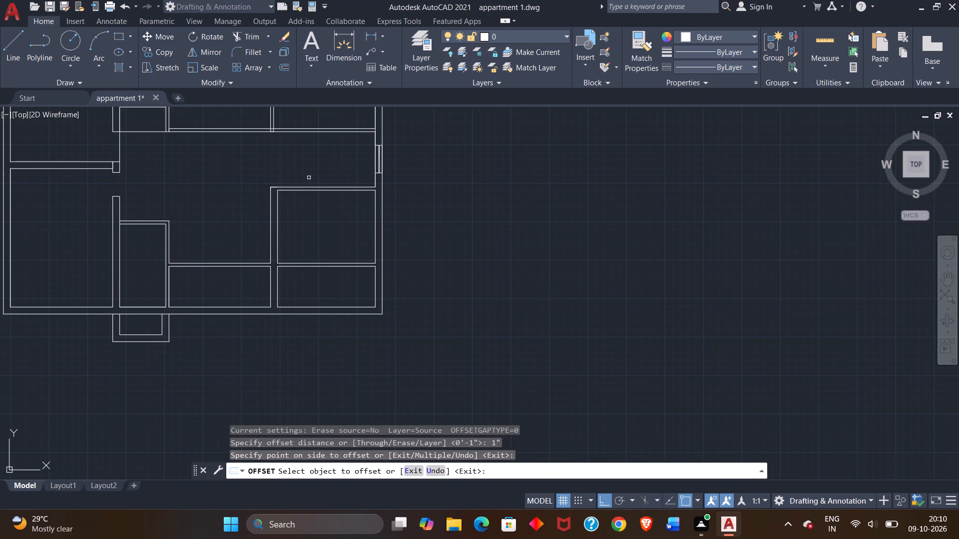
click(7, 47)
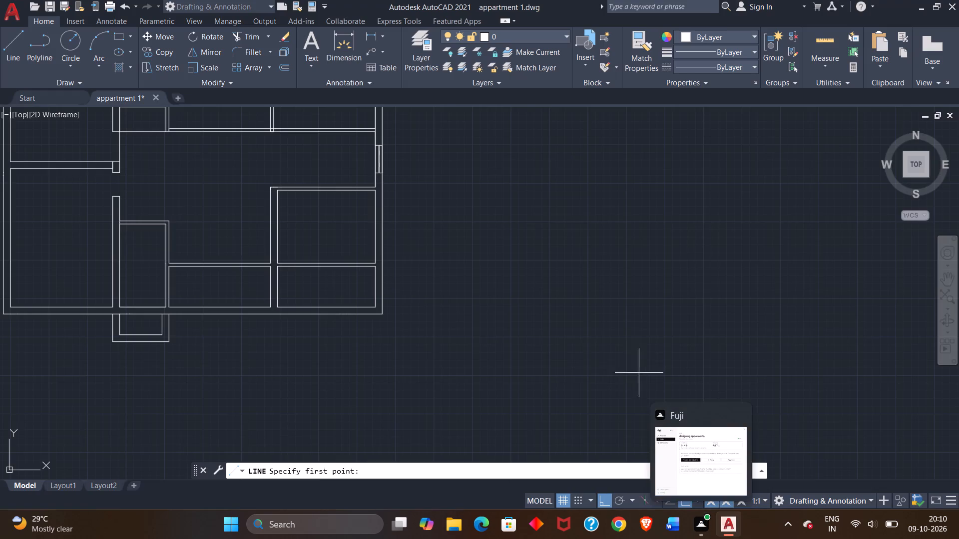
scroll(368, 225, up, 2)
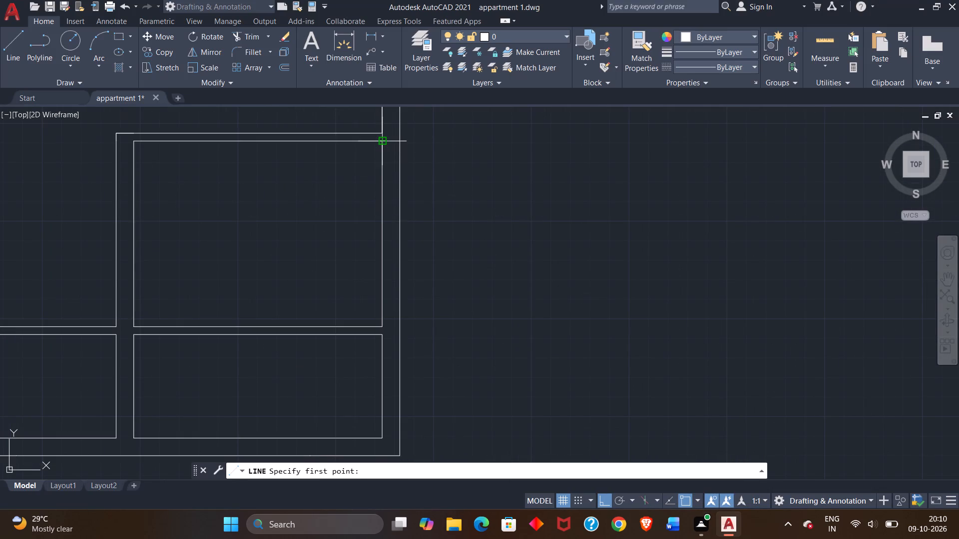
click(382, 143)
click(382, 196)
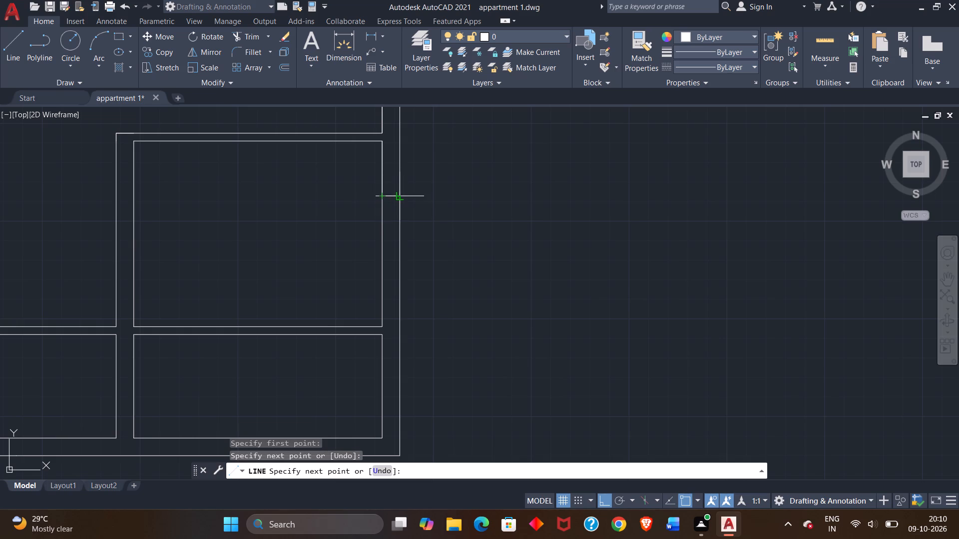
click(402, 197)
text(4')
key(Return)
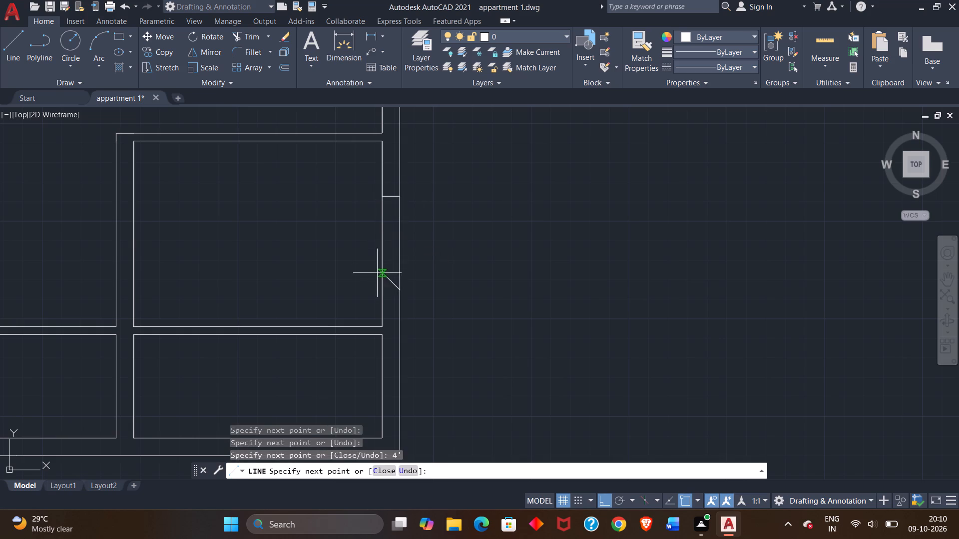
scroll(380, 284, up, 4)
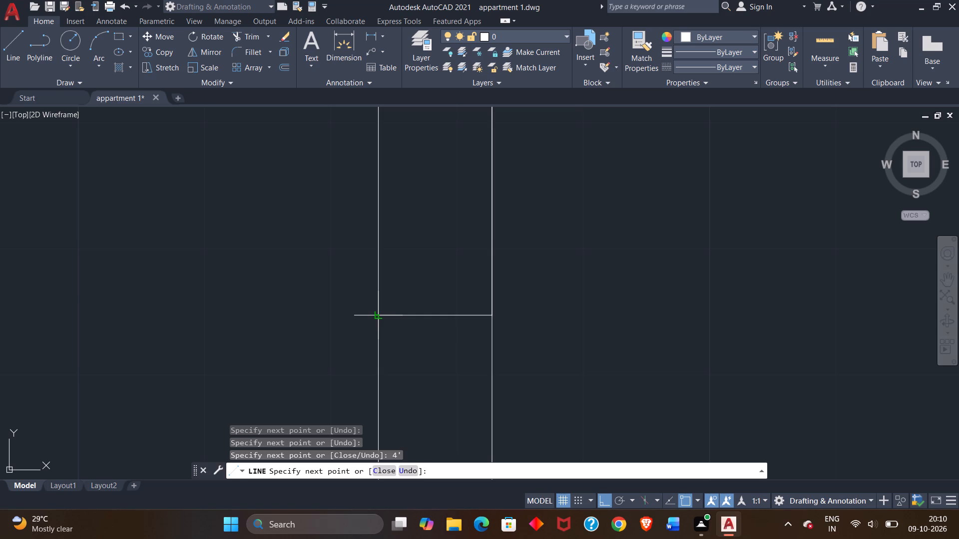
click(379, 317)
right_click(374, 285)
click(399, 293)
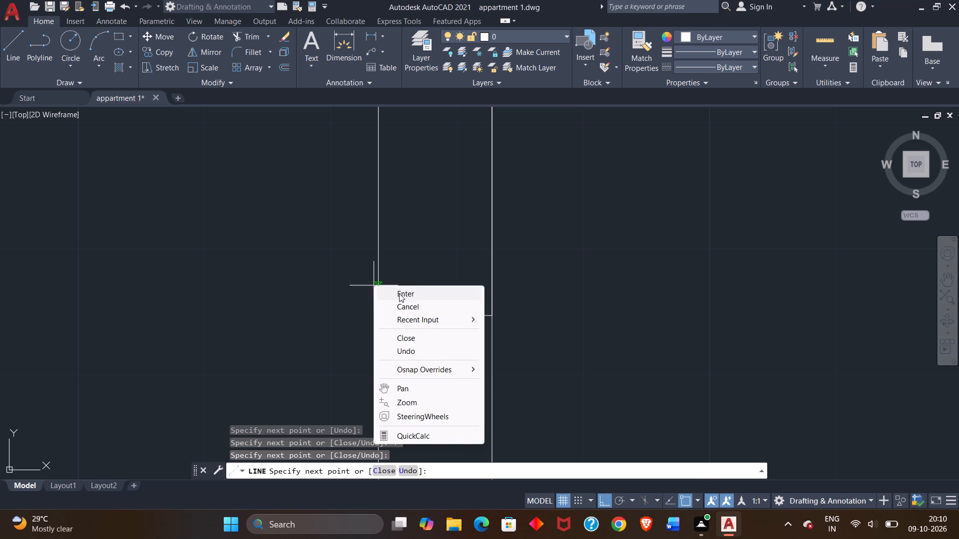
Draw a vertical glazing line joining the midpoints of the two jambs of the 4' wide east window.
scroll(365, 294, down, 5)
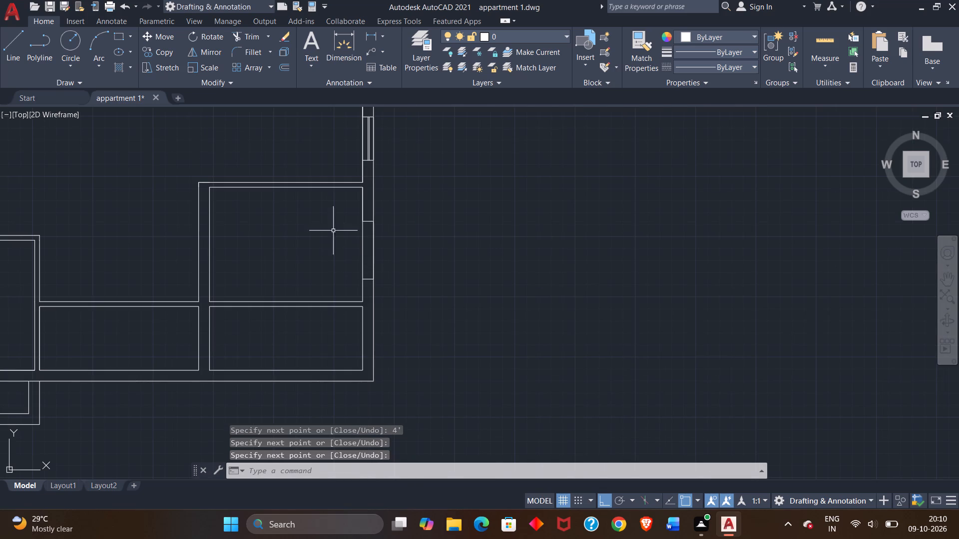
click(22, 35)
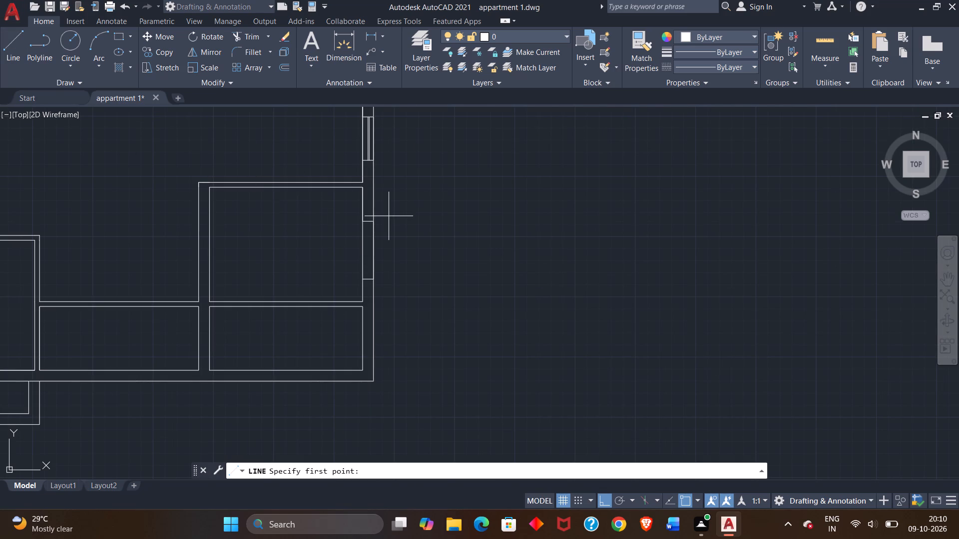
scroll(389, 216, up, 3)
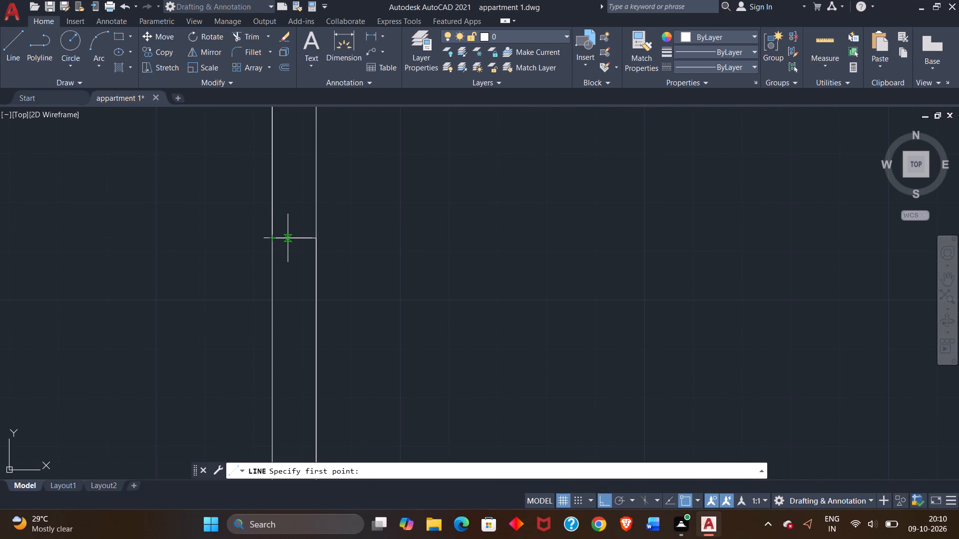
click(292, 238)
scroll(293, 283, down, 3)
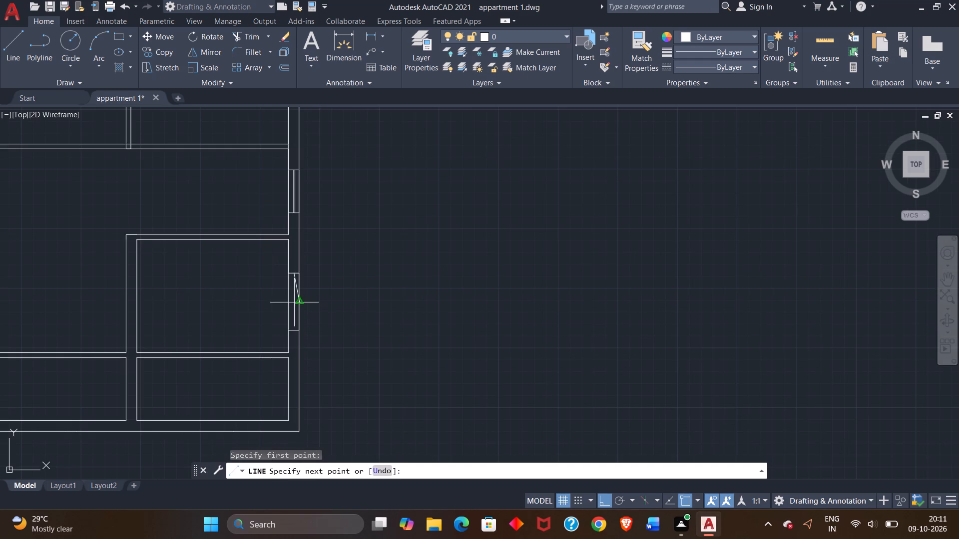
middle_drag(292, 306, 292, 234)
scroll(292, 256, up, 6)
click(287, 291)
right_click(306, 283)
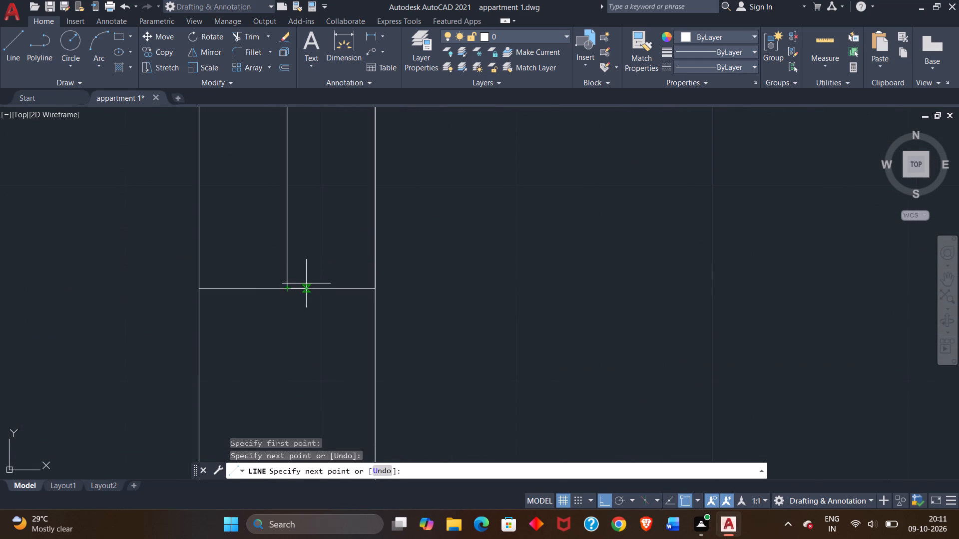
right_click(306, 283)
click(324, 288)
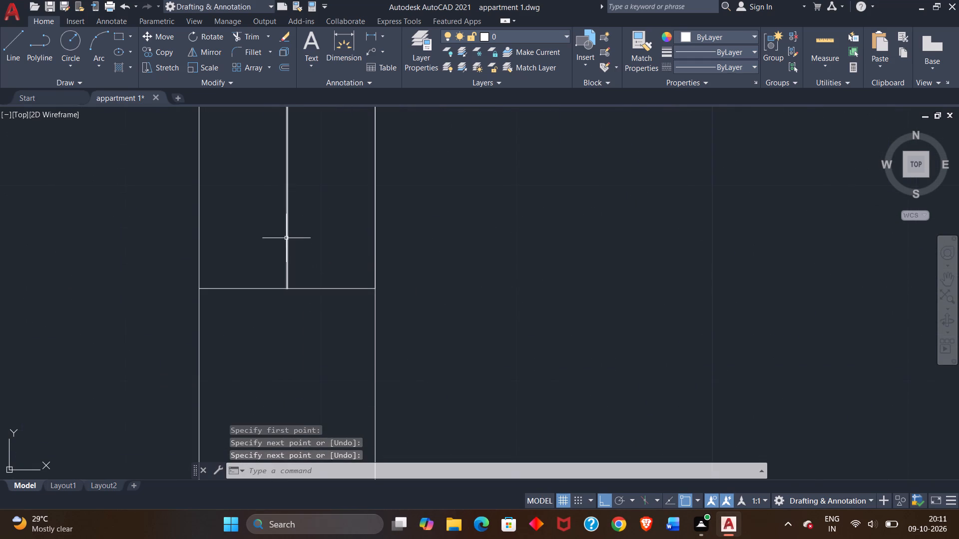
Offset the glazing line of the 4' wide east window 1" to the east.
click(286, 236)
text(off)
key(Return)
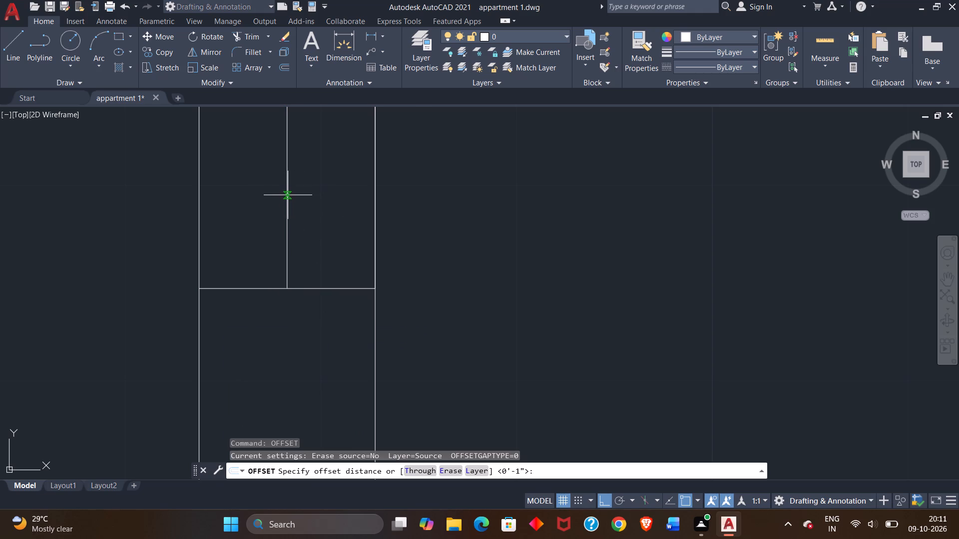
scroll(285, 210, down, 2)
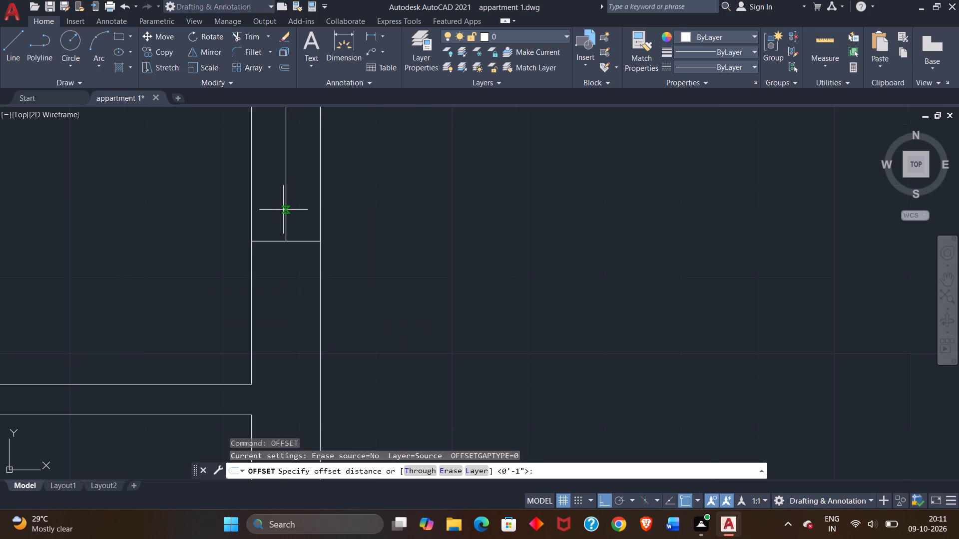
key(1)
key(shift+quotedbl)
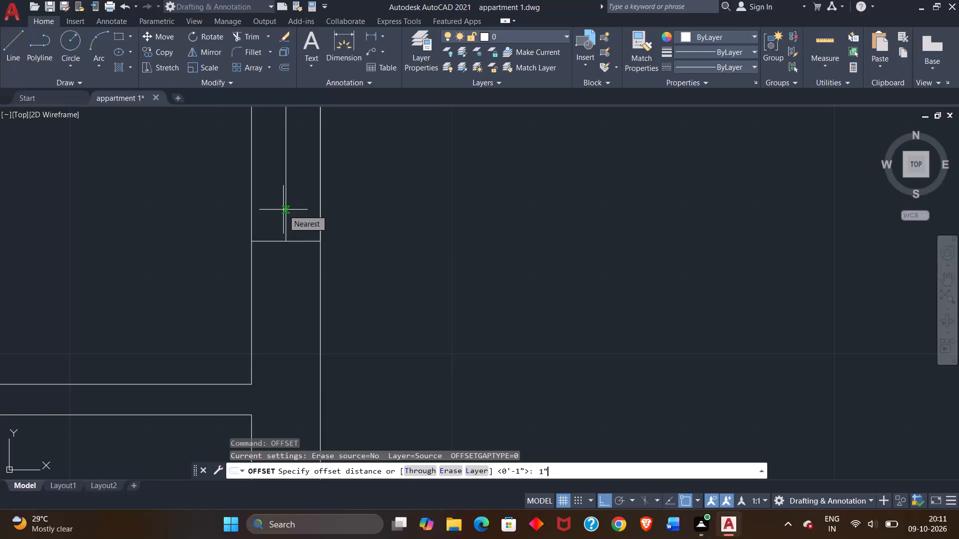
key(Return)
click(281, 208)
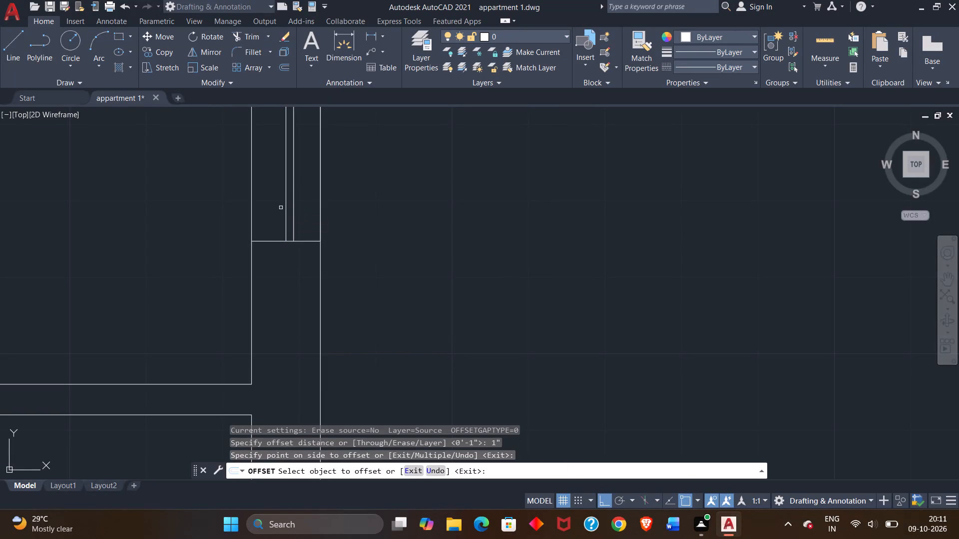
Draw a 5' wide window outline across the south outer wall of the southeast room, starting 2' west of its southeast inside corner.
scroll(317, 204, down, 3)
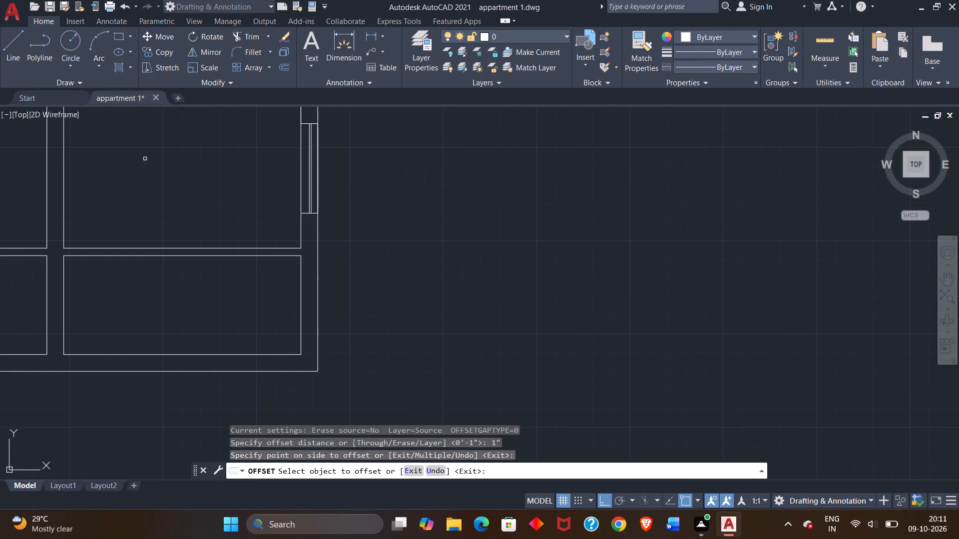
double_click(7, 63)
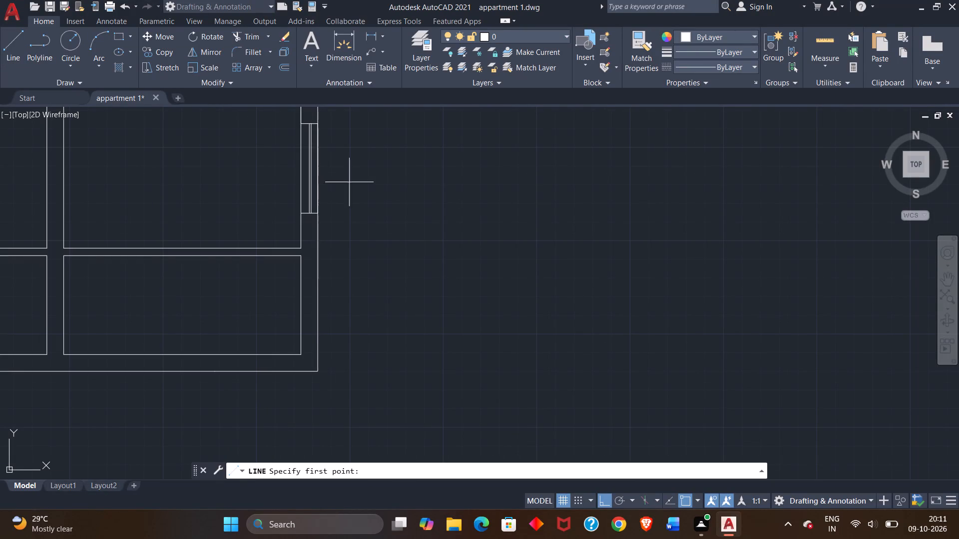
scroll(368, 207, down, 2)
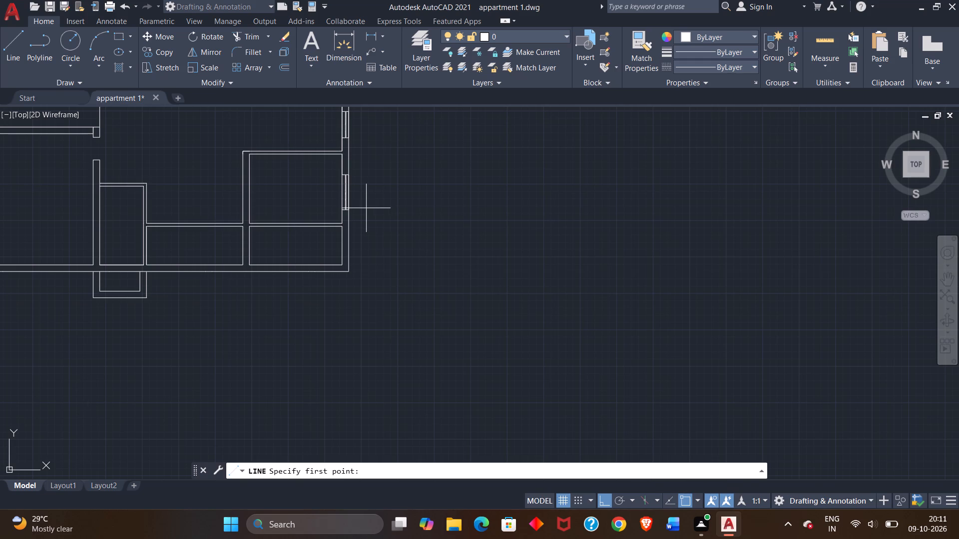
scroll(364, 210, up, 3)
scroll(346, 223, down, 3)
middle_drag(366, 254, 382, 233)
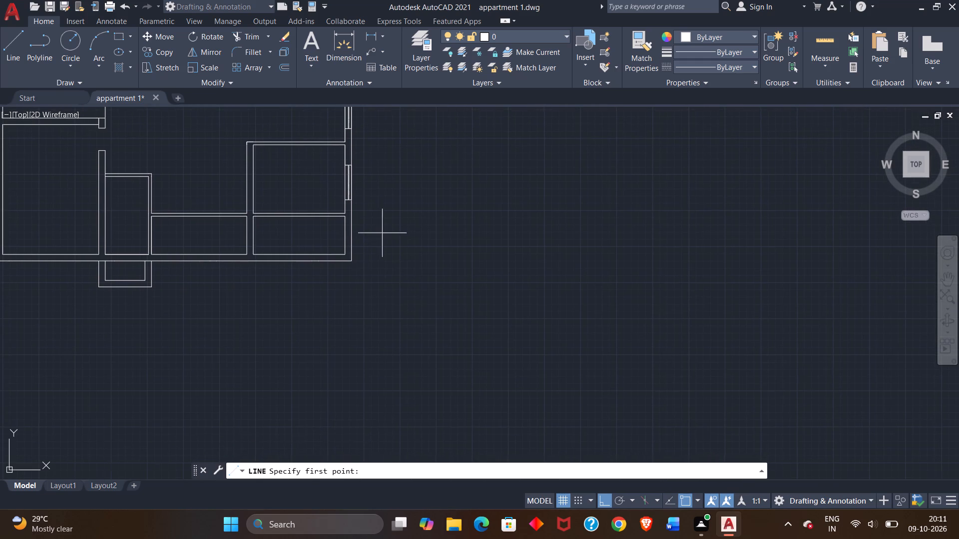
click(19, 67)
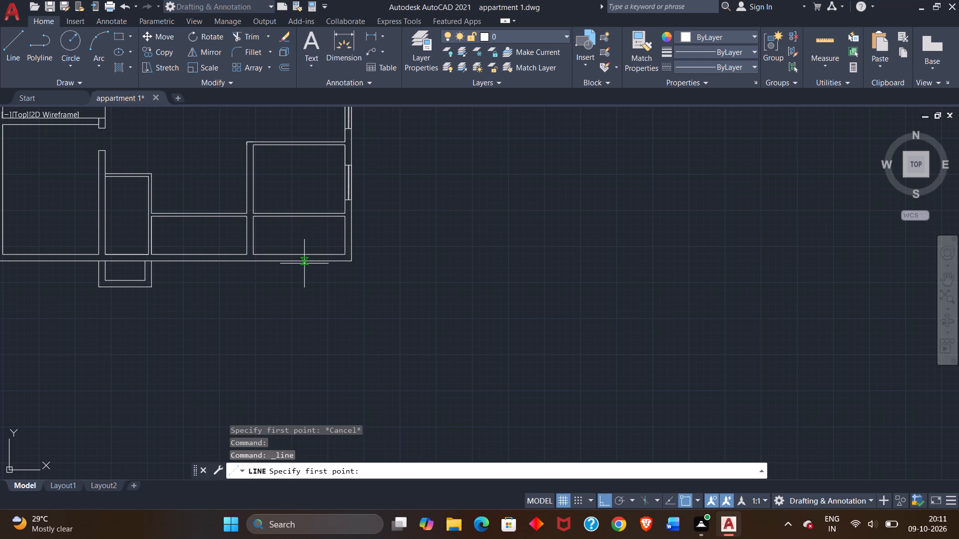
scroll(304, 264, up, 1)
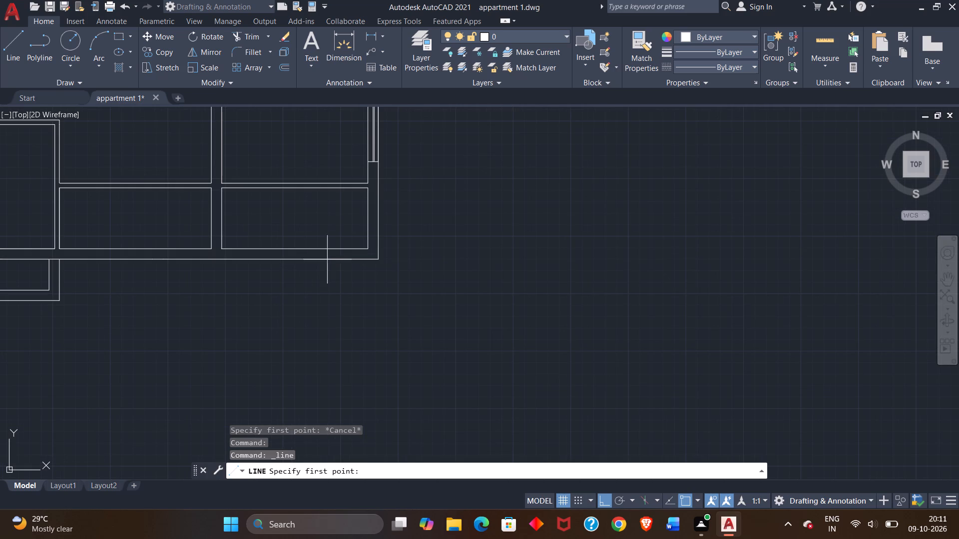
click(368, 247)
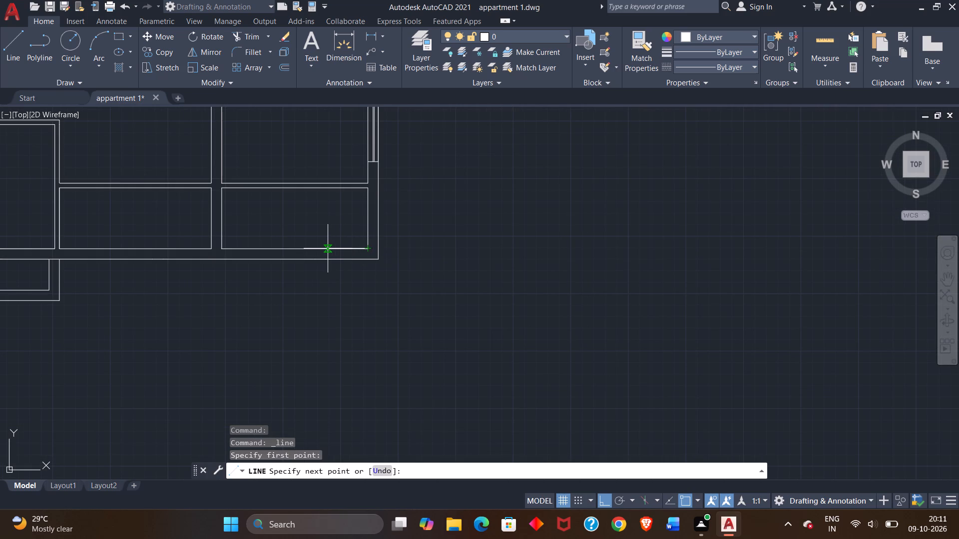
text(2')
key(Return)
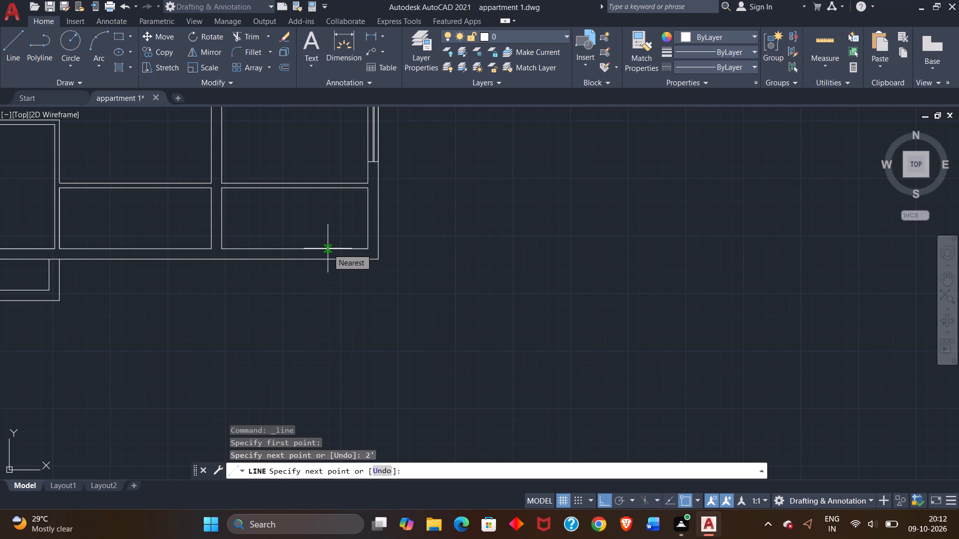
scroll(325, 256, up, 4)
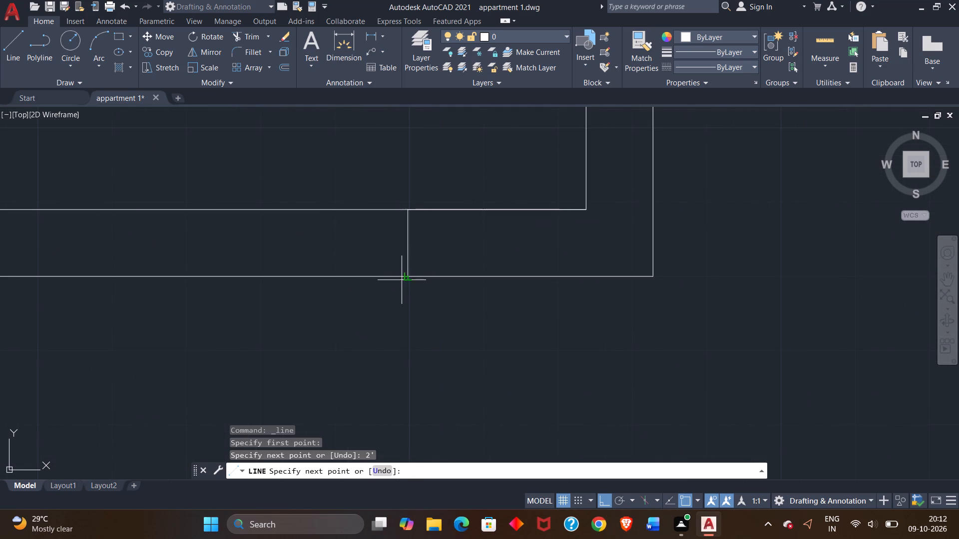
click(409, 278)
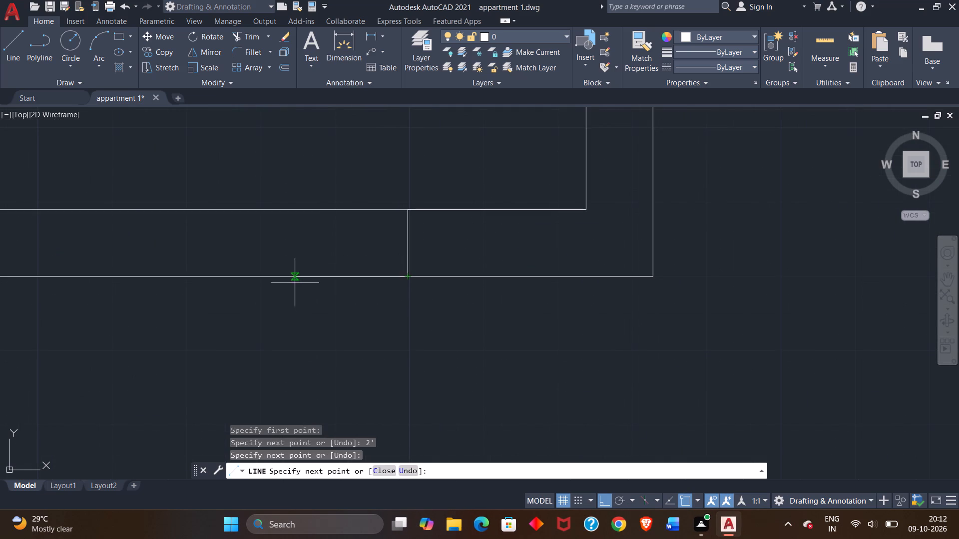
scroll(289, 284, down, 2)
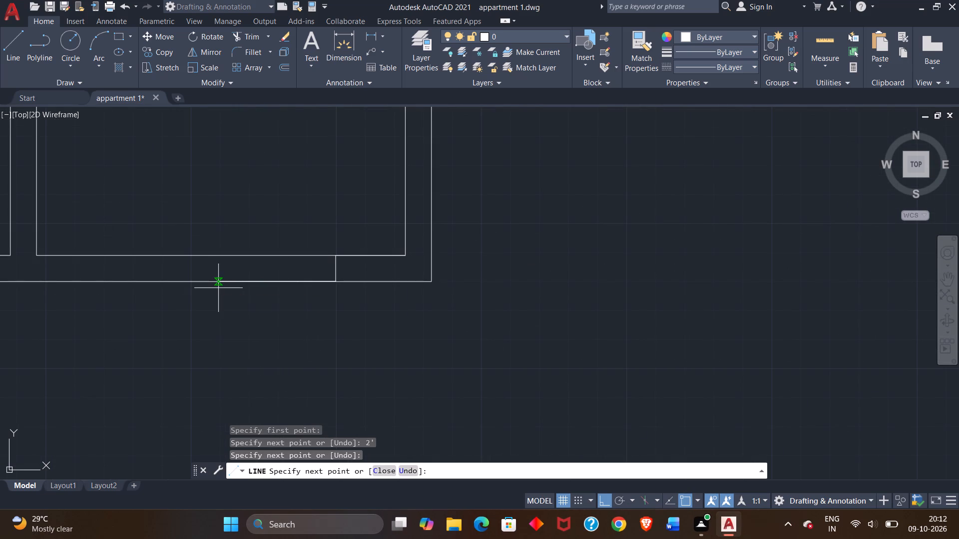
scroll(207, 287, down, 2)
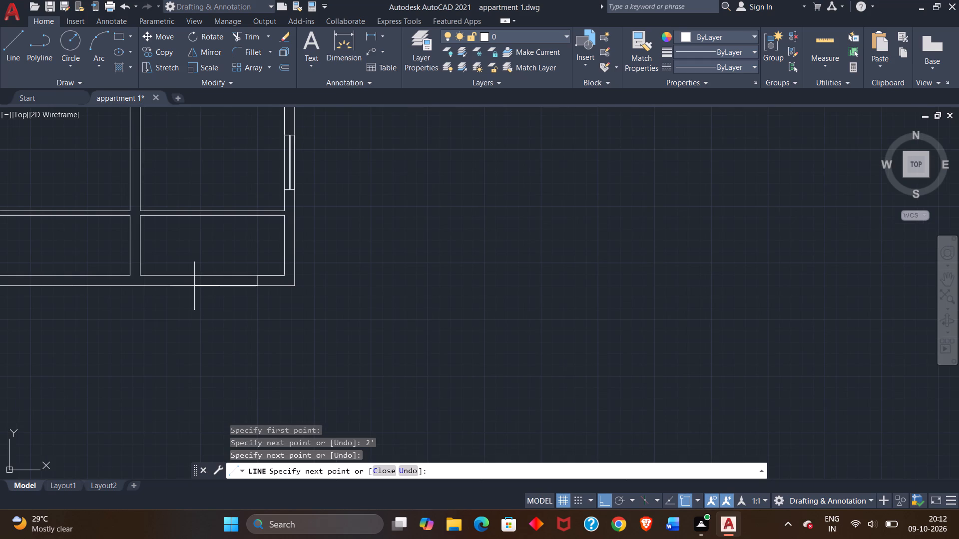
text(5')
key(Return)
scroll(182, 281, up, 3)
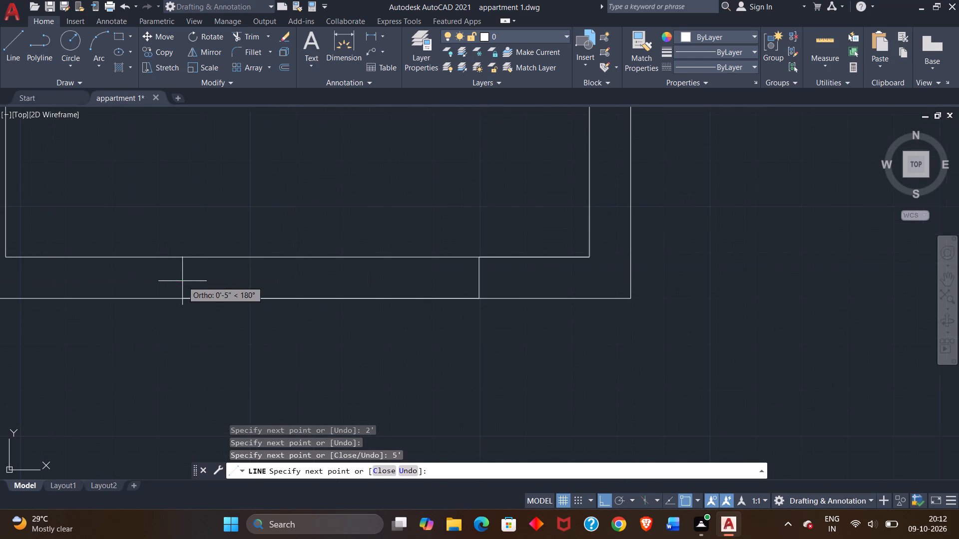
double_click(204, 260)
right_click(204, 257)
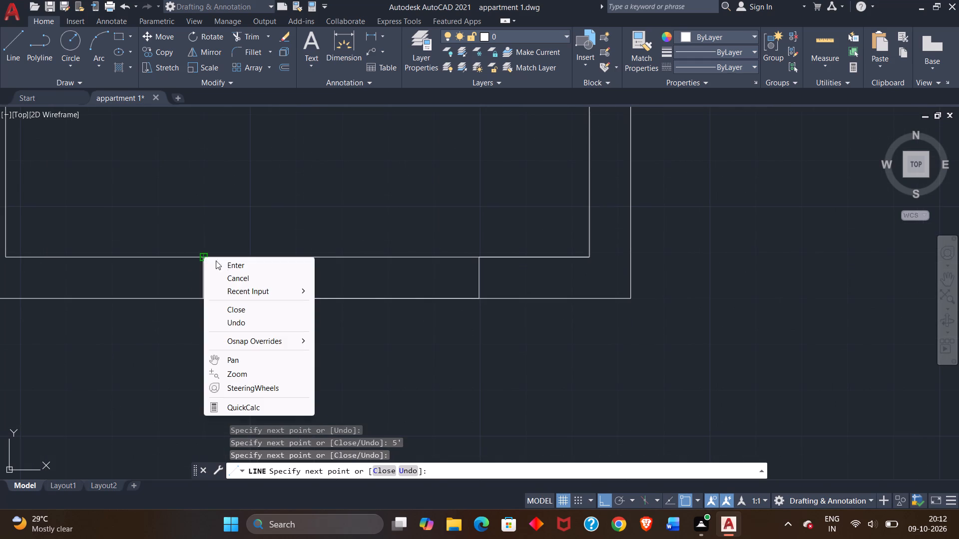
click(227, 261)
Draw a horizontal glazing line joining the midpoints of the two jambs of the 5' wide south window.
scroll(199, 313, down, 5)
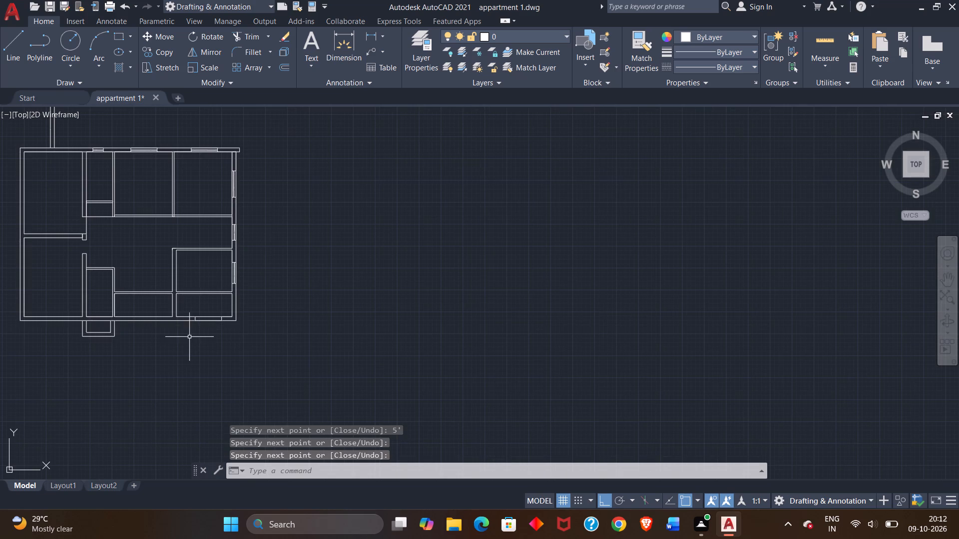
middle_drag(189, 338, 457, 306)
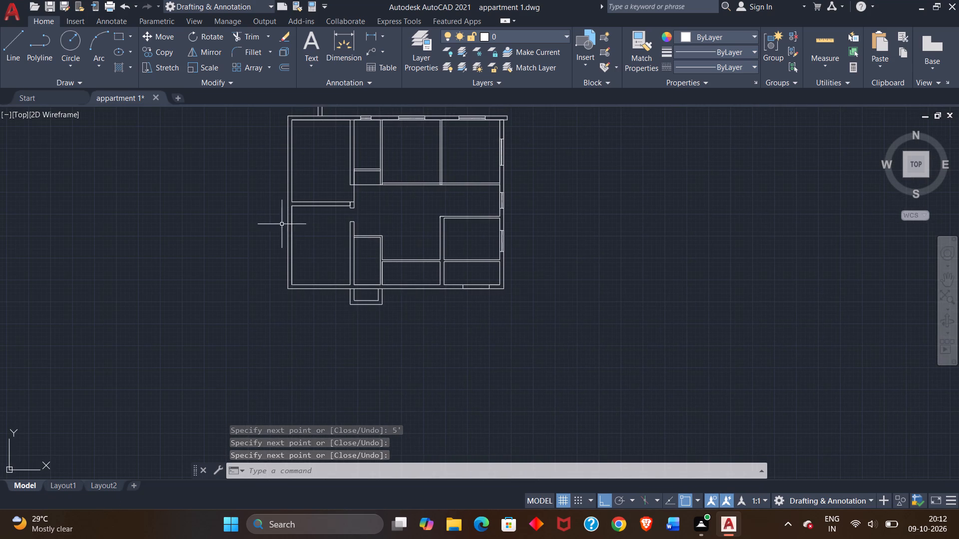
scroll(439, 262, up, 2)
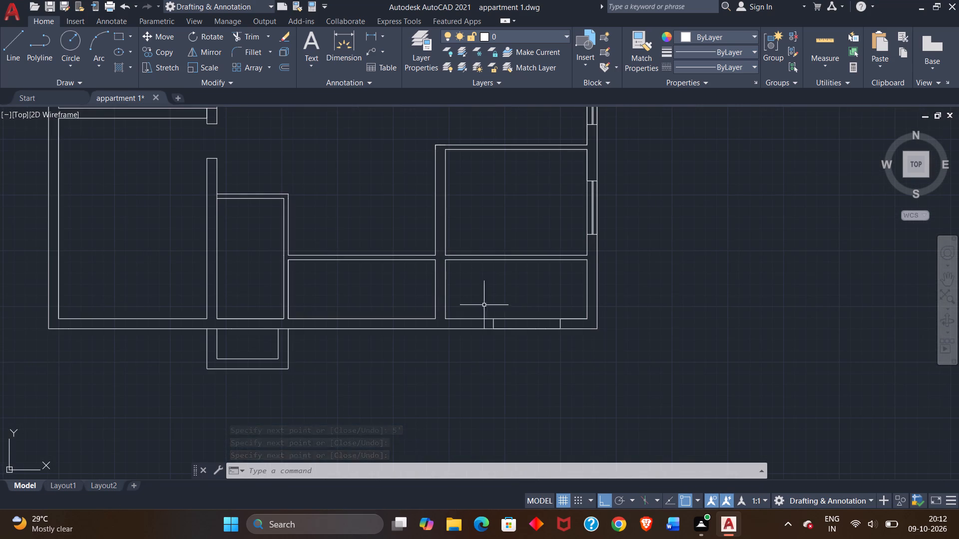
click(16, 61)
scroll(507, 311, up, 3)
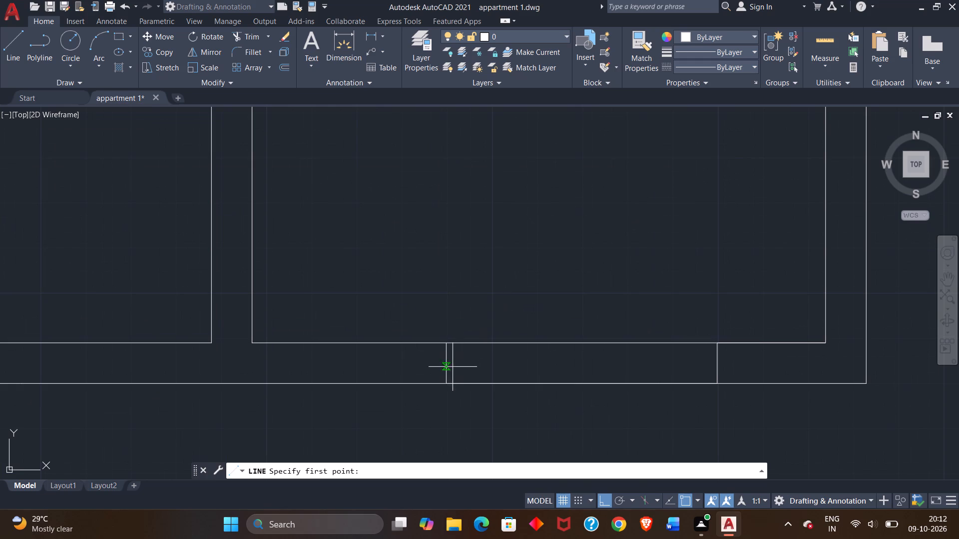
click(448, 366)
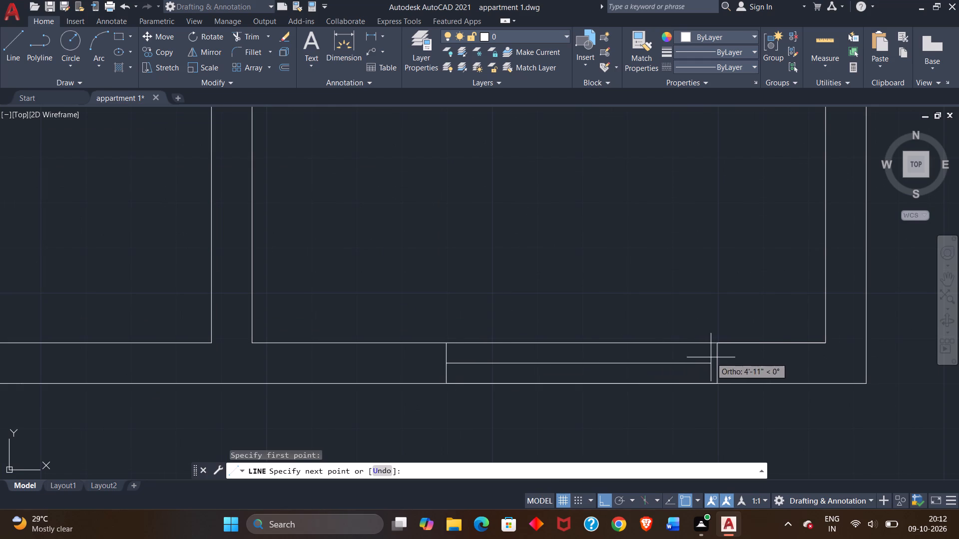
click(714, 365)
right_click(717, 357)
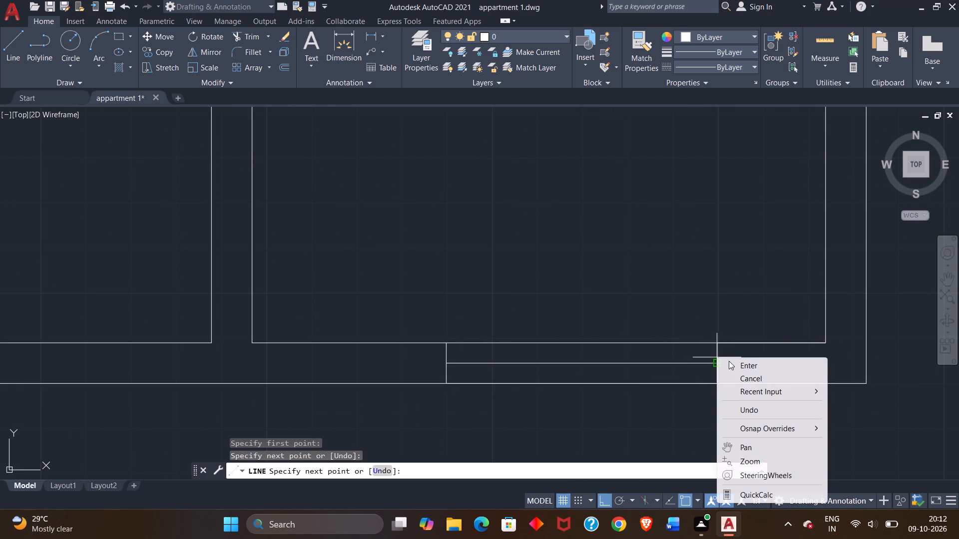
click(733, 364)
Offset the glazing line of the 5' wide south window 1" to the north.
click(692, 364)
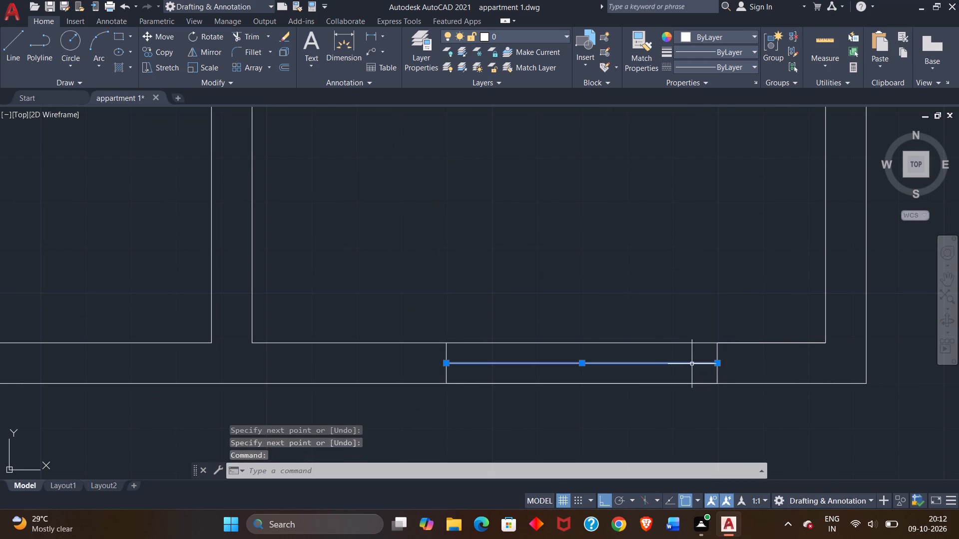
text(off)
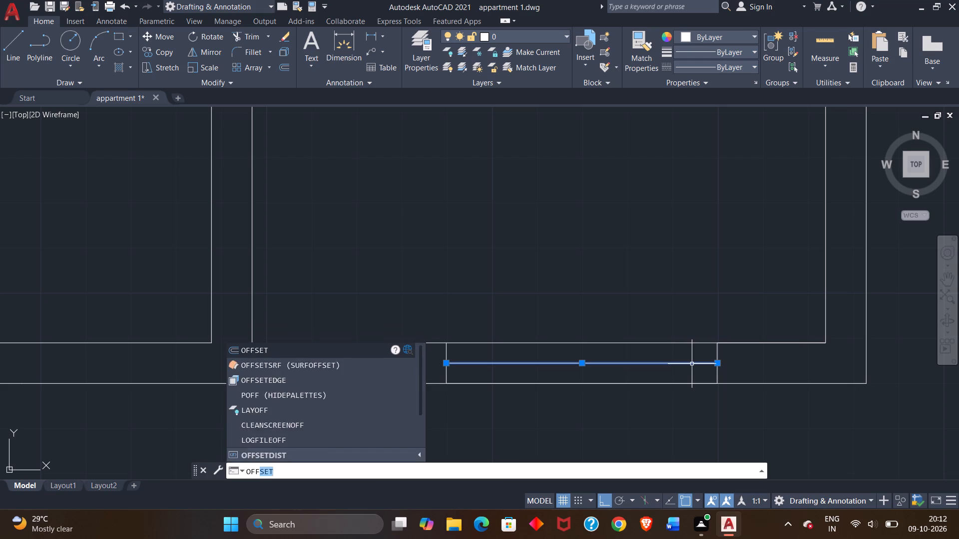
key(Return)
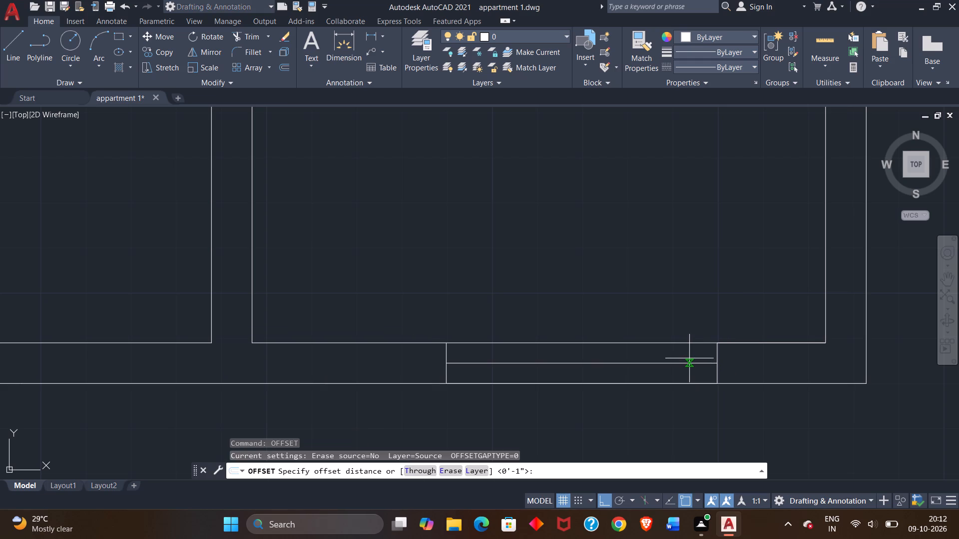
key(1)
key(shift+quotedbl)
key(Return)
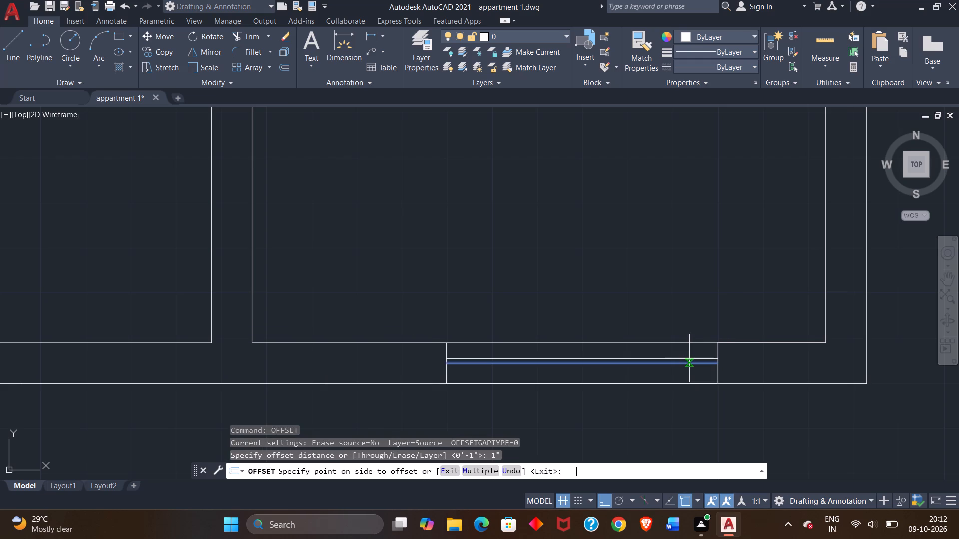
click(649, 355)
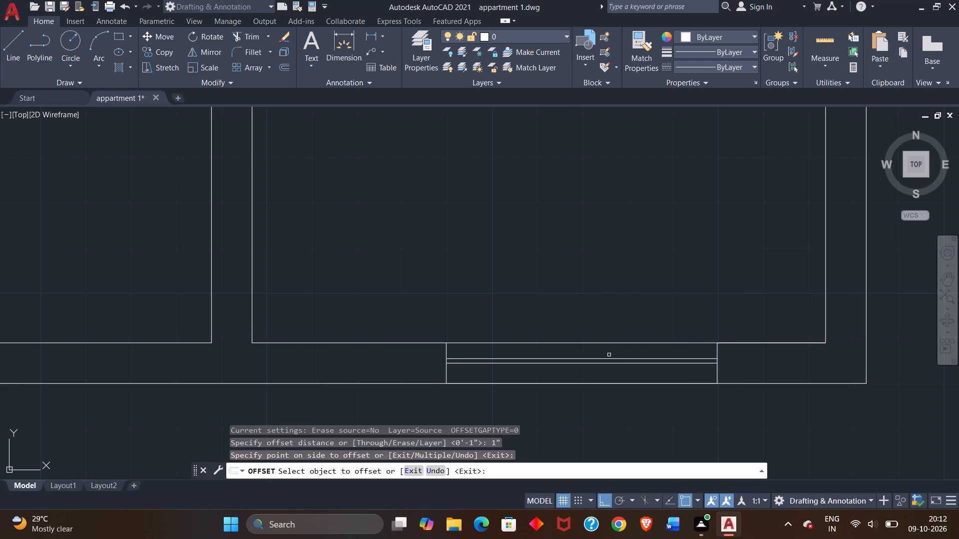
Draw lines from the middle south room's northwest inside corner 9" north, east to the opposite wall, and south to the room's northeast corner.
scroll(512, 344, down, 1)
scroll(309, 312, down, 2)
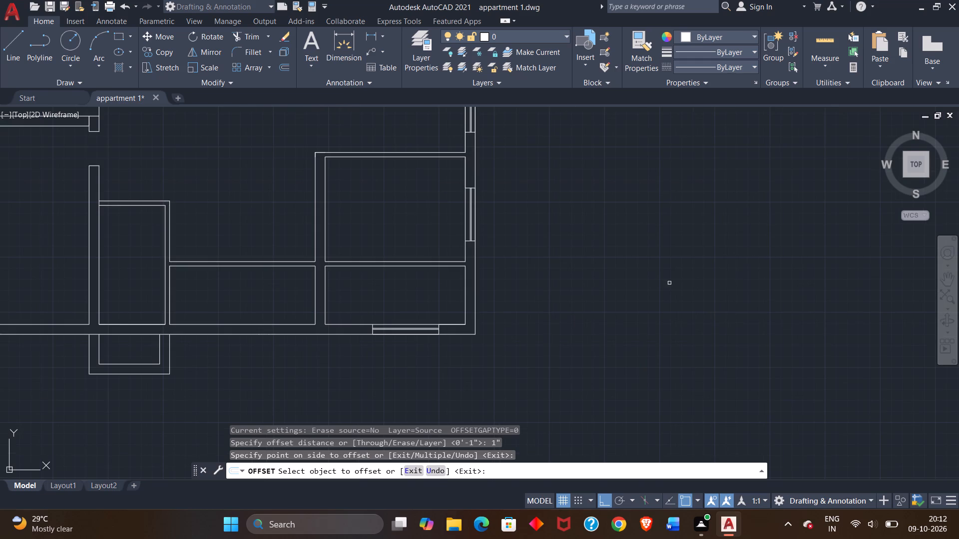
middle_drag(654, 285, 816, 260)
scroll(816, 260, down, 1)
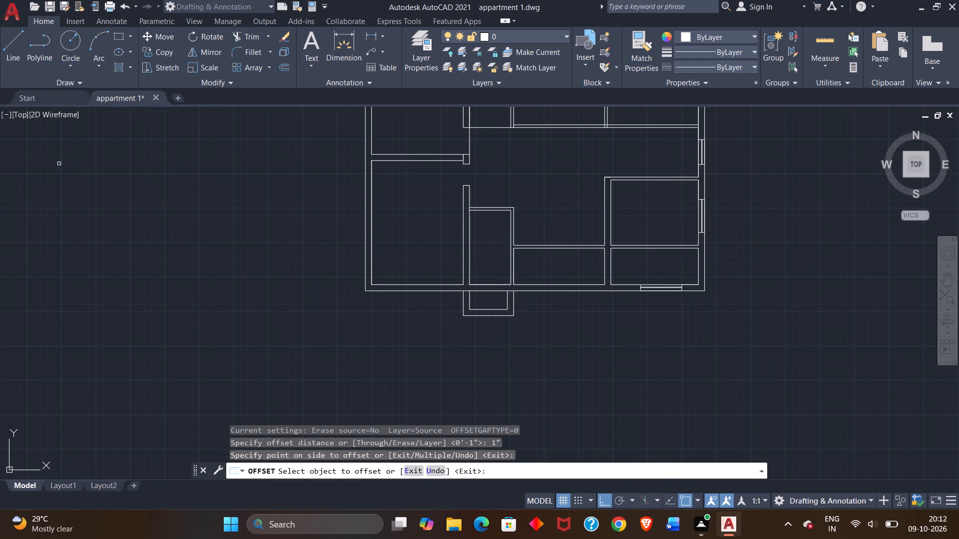
click(12, 45)
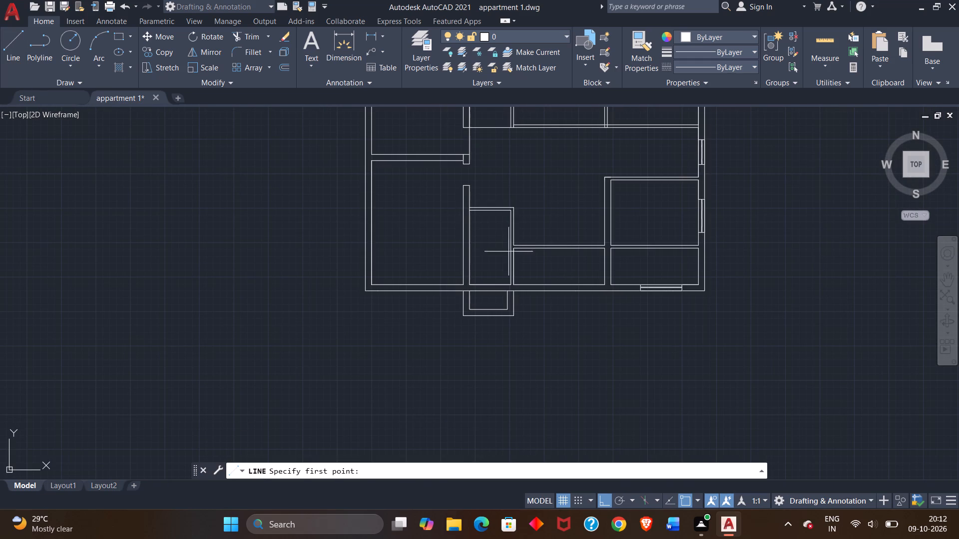
scroll(545, 270, up, 1)
middle_drag(543, 270, 499, 263)
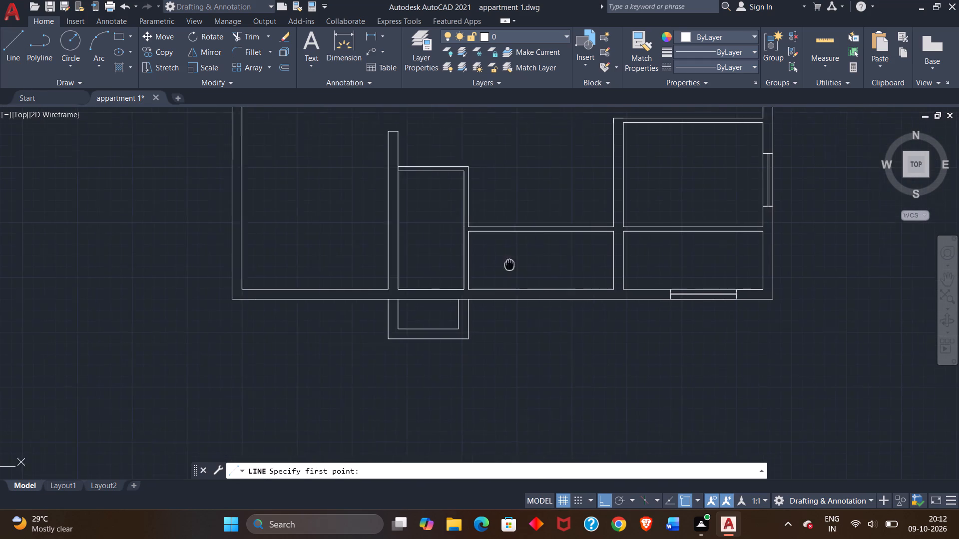
middle_drag(499, 263, 376, 249)
scroll(431, 270, up, 2)
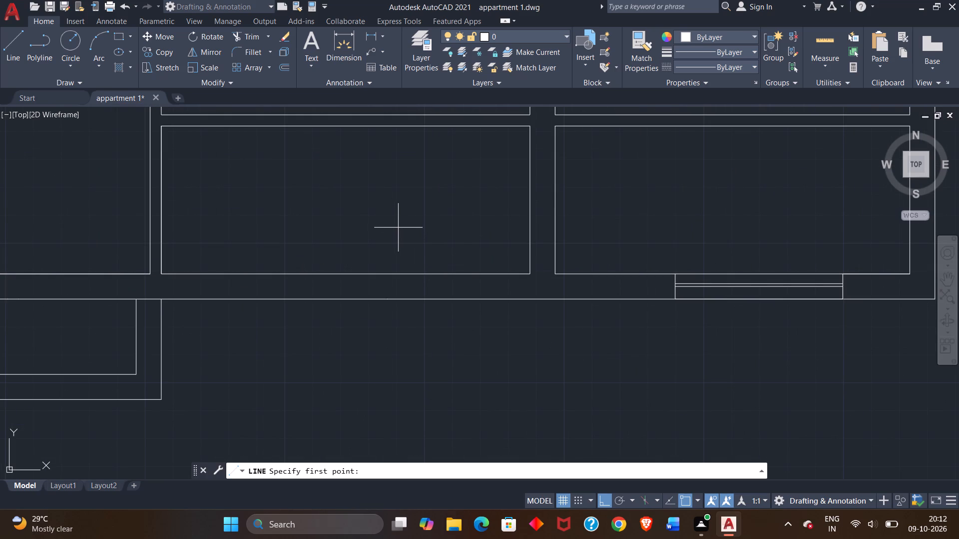
middle_drag(393, 219, 403, 251)
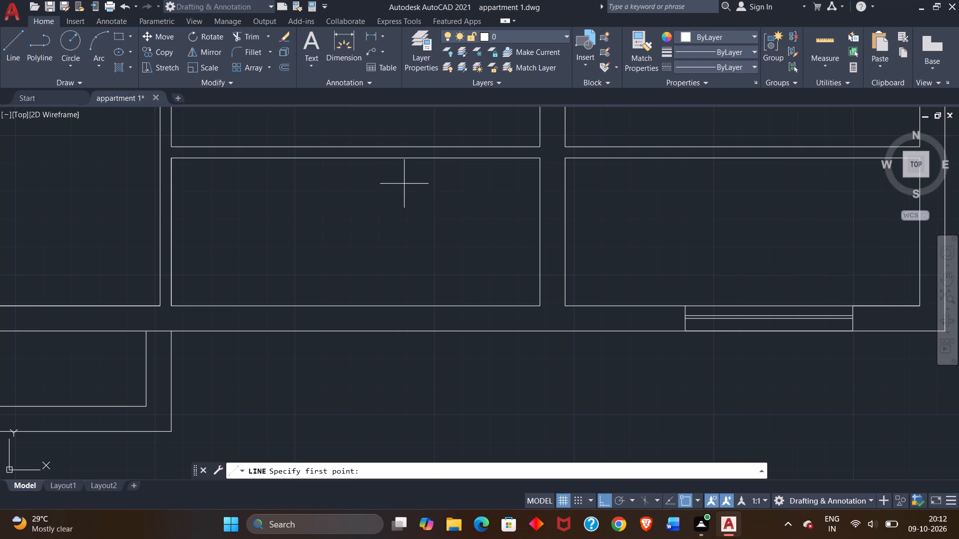
middle_drag(404, 184, 408, 238)
scroll(398, 237, down, 2)
scroll(353, 227, up, 2)
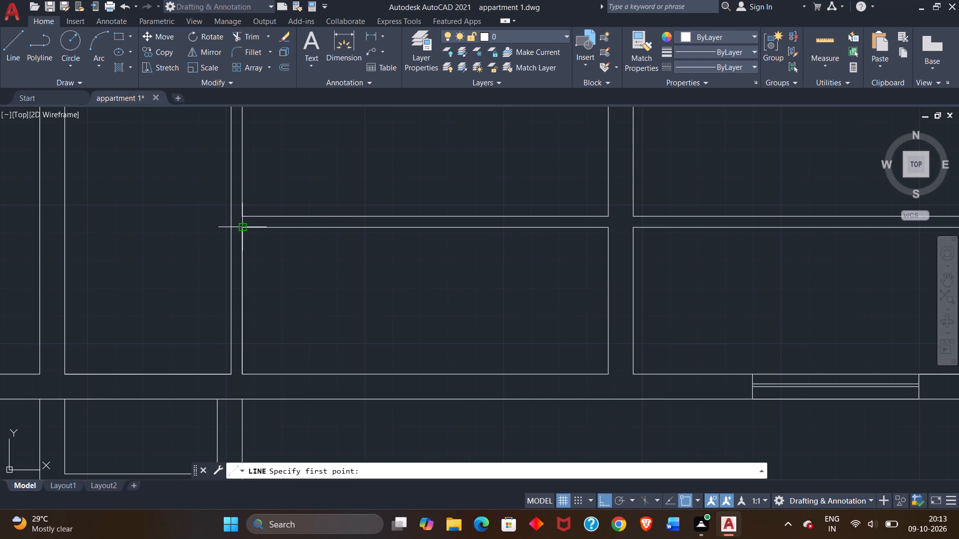
scroll(241, 230, up, 3)
scroll(245, 229, down, 4)
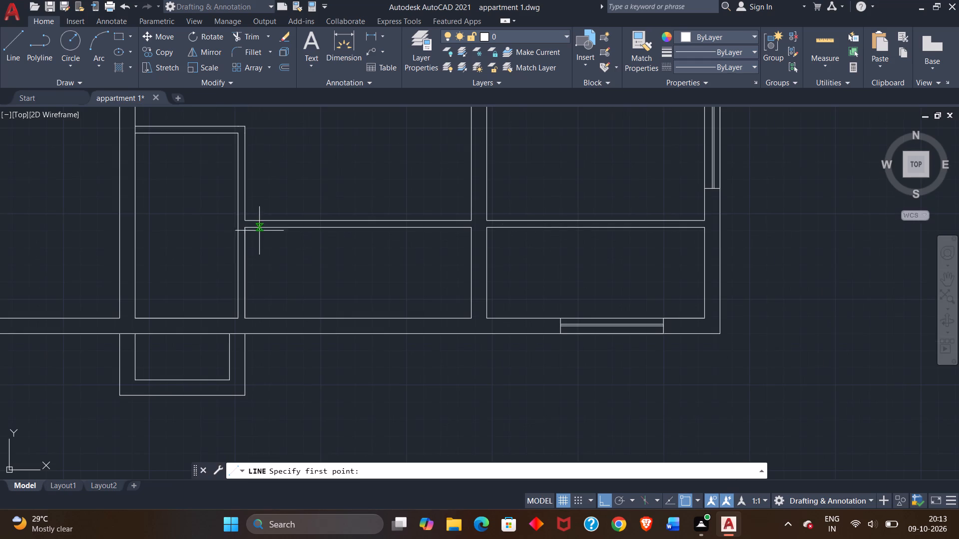
scroll(246, 238, up, 4)
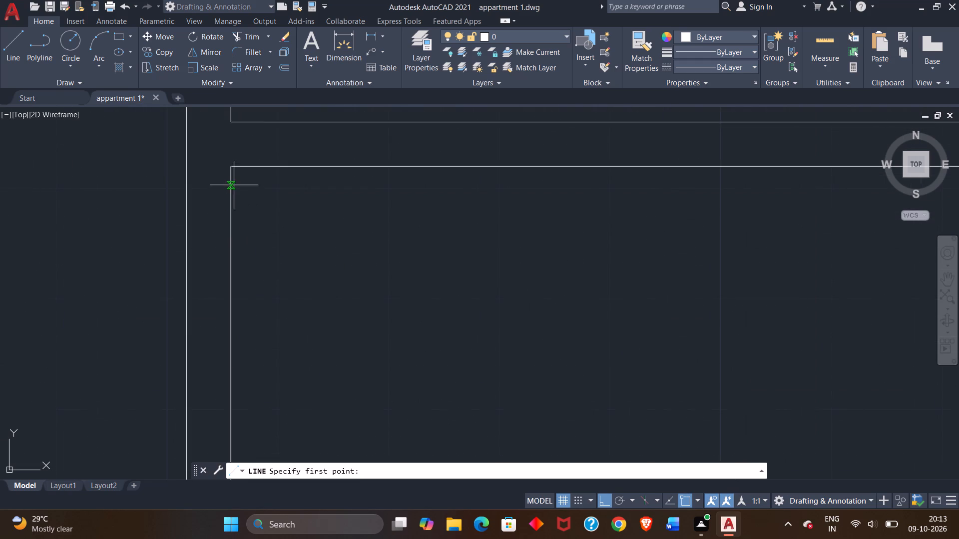
click(231, 169)
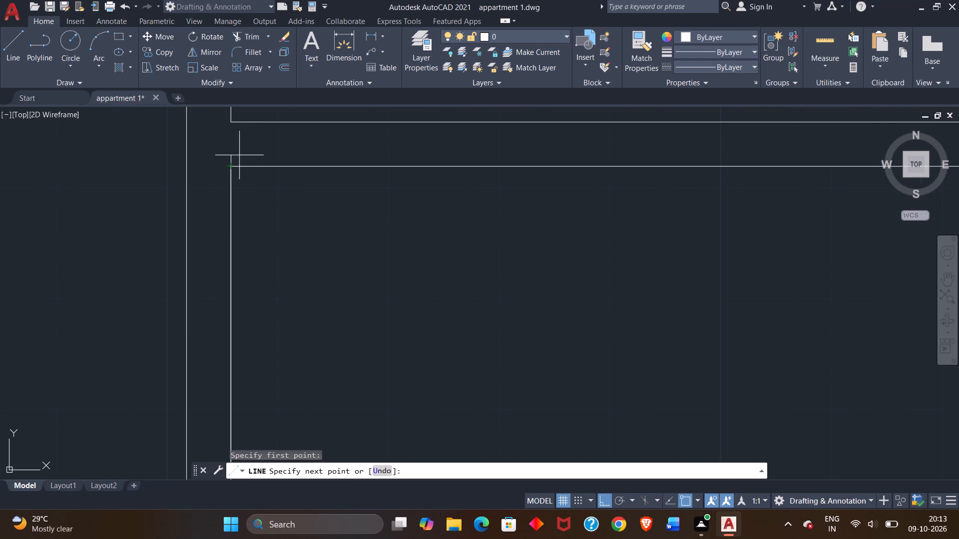
scroll(242, 153, down, 3)
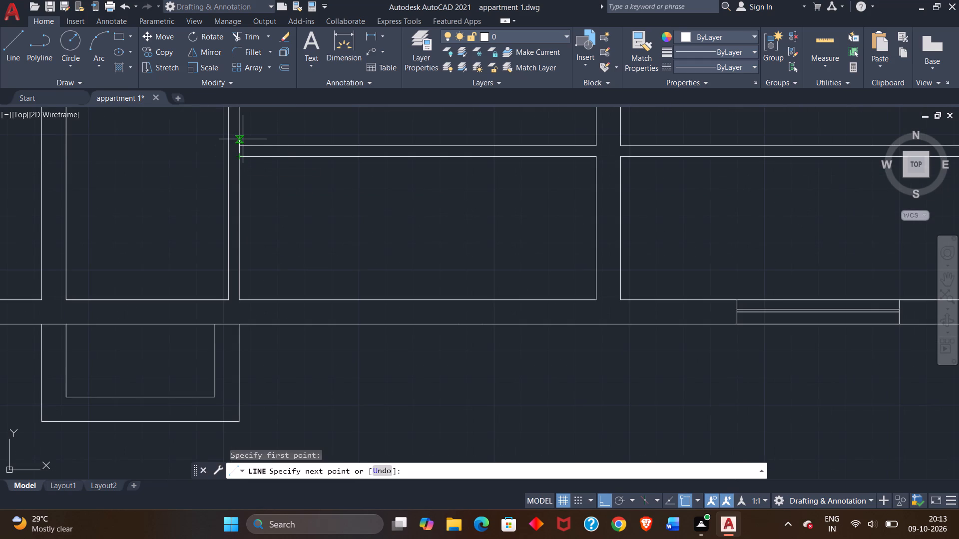
key(9)
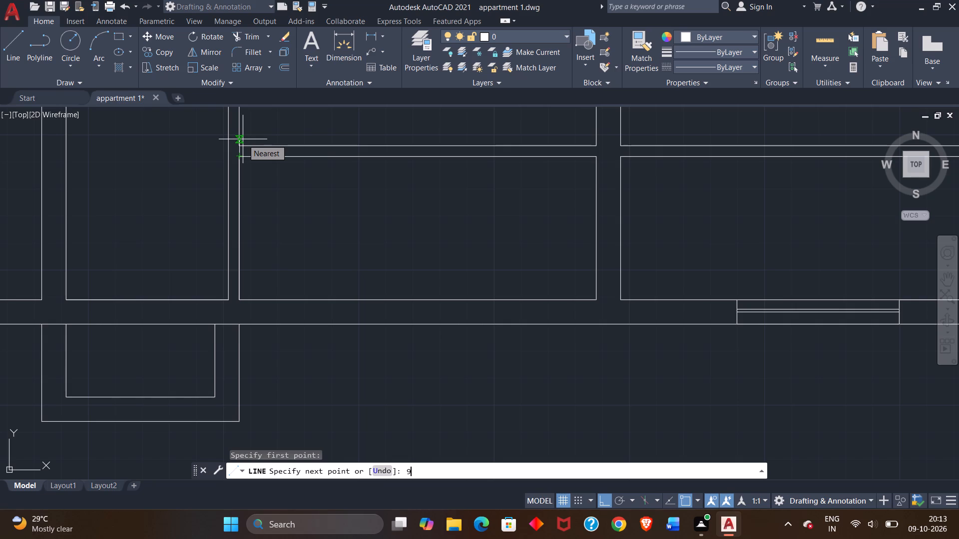
key(shift+quotedbl)
key(Return)
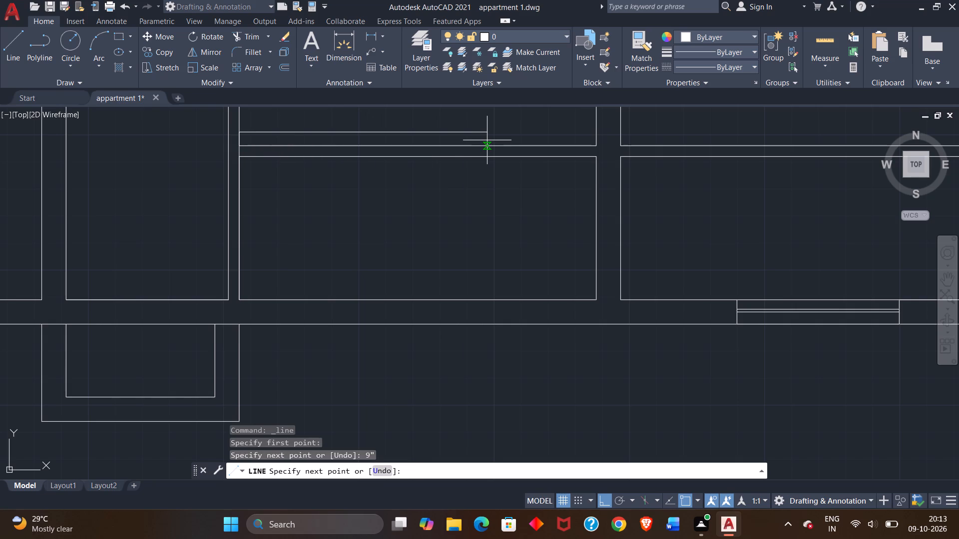
click(598, 132)
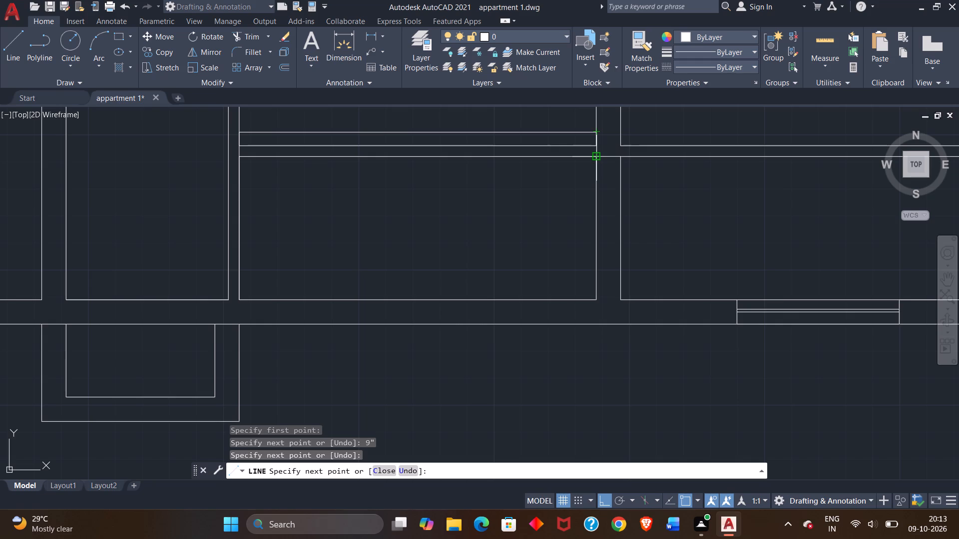
click(598, 156)
right_click(598, 156)
click(618, 160)
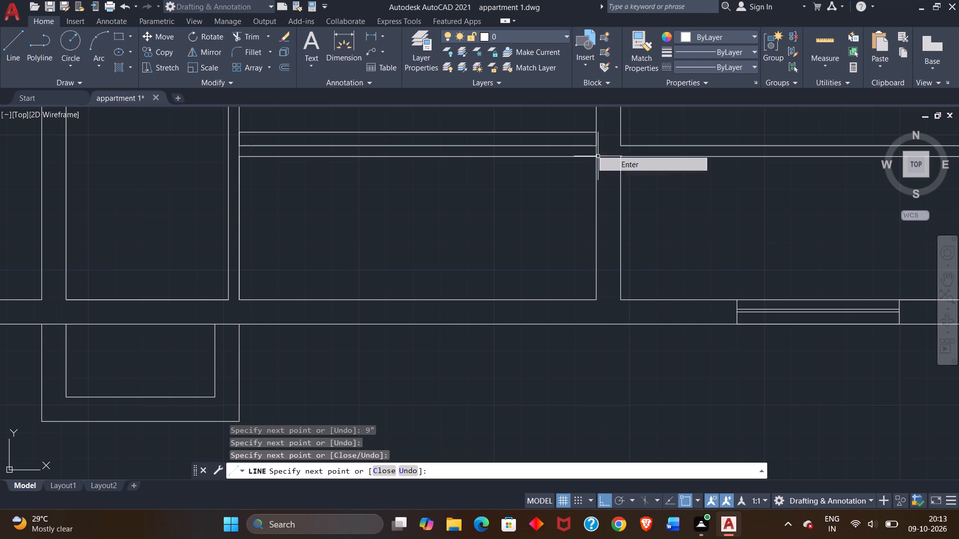
Erase the old upper line of the middle south room's north wall, between the room's edge and the new 9" line.
click(547, 146)
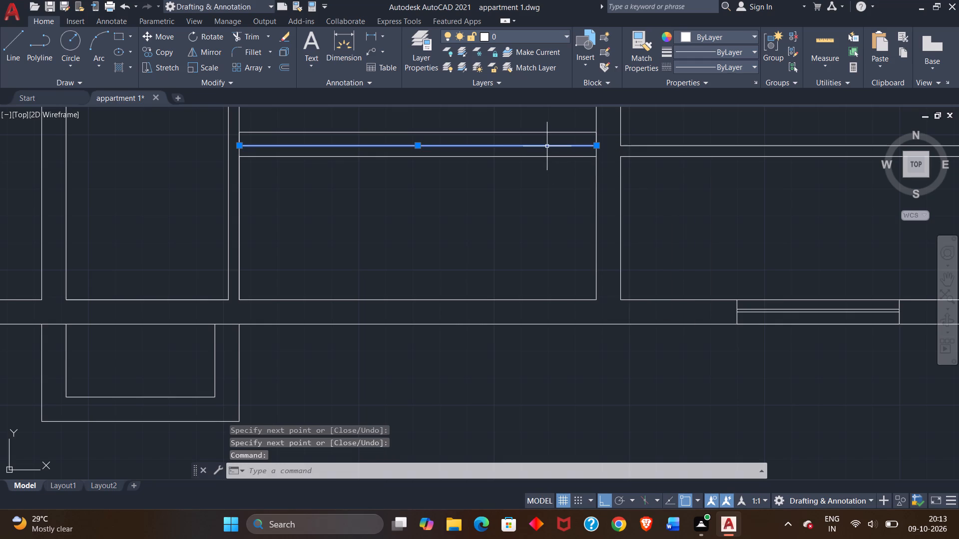
key(Delete)
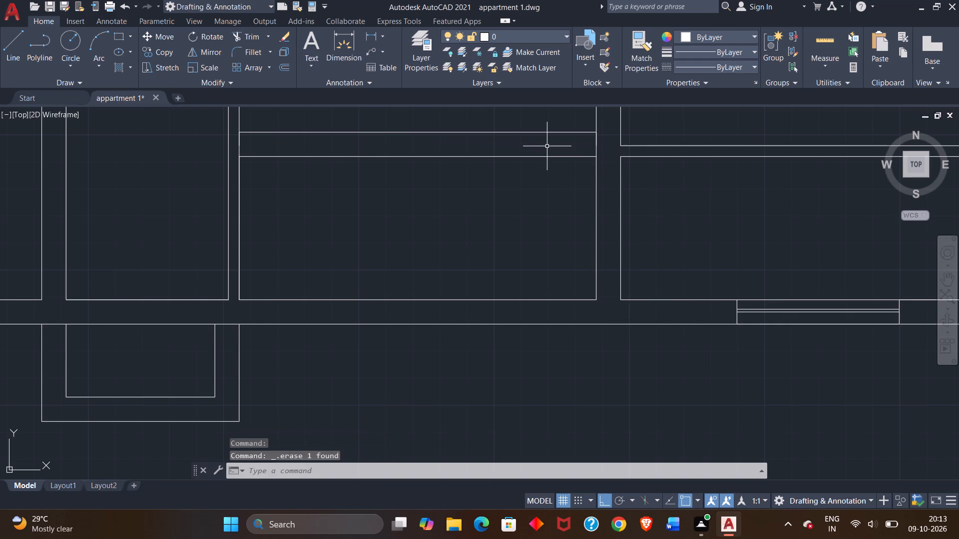
Draw a thin panel outline inside the 9" wall from its west end's midpoint: 5'5" east, 1" south, and back west to the wall.
middle_drag(406, 203, 441, 234)
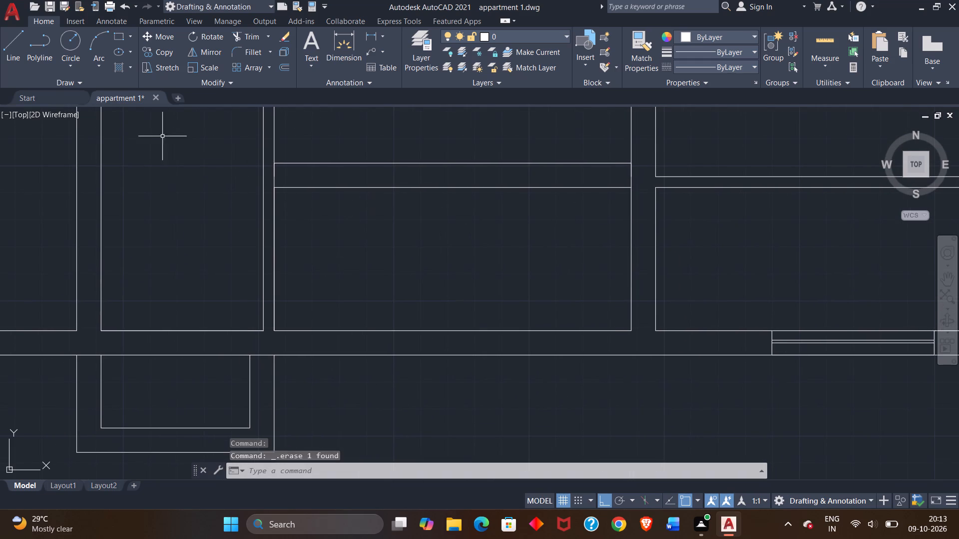
click(7, 53)
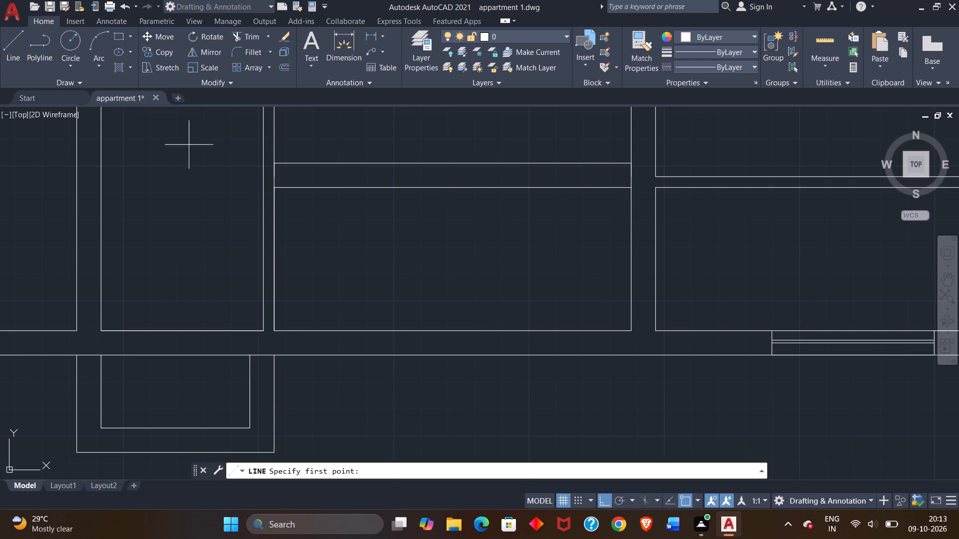
scroll(252, 172, up, 3)
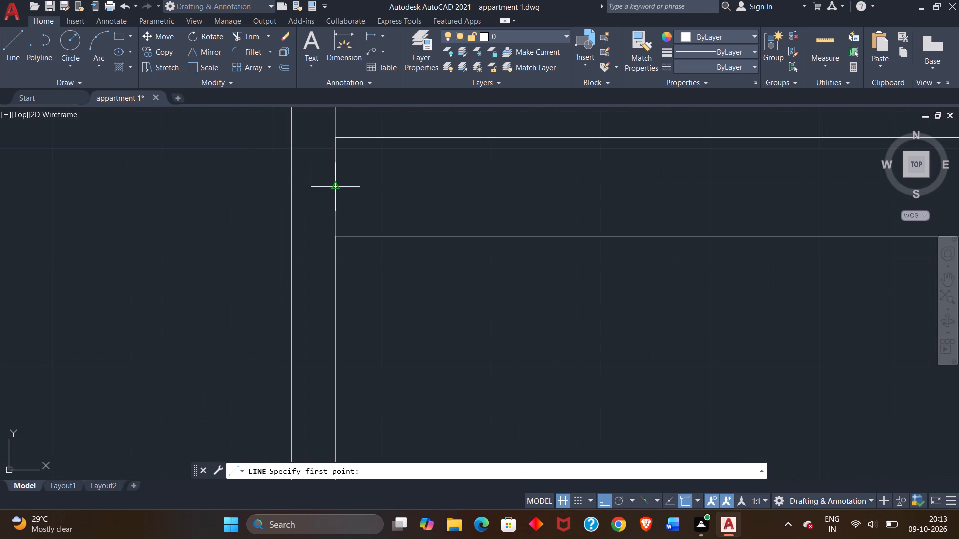
click(338, 188)
scroll(489, 184, down, 2)
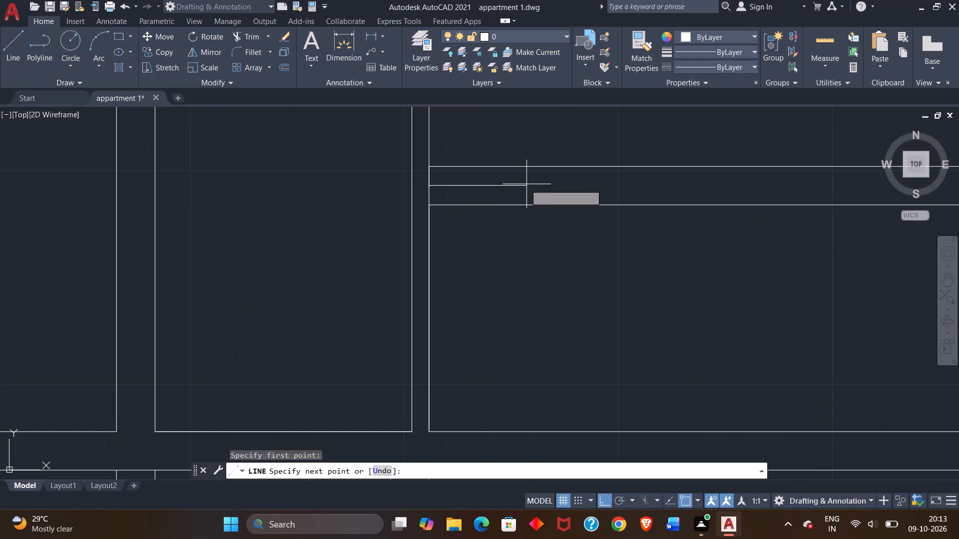
scroll(537, 184, down, 3)
scroll(565, 184, up, 2)
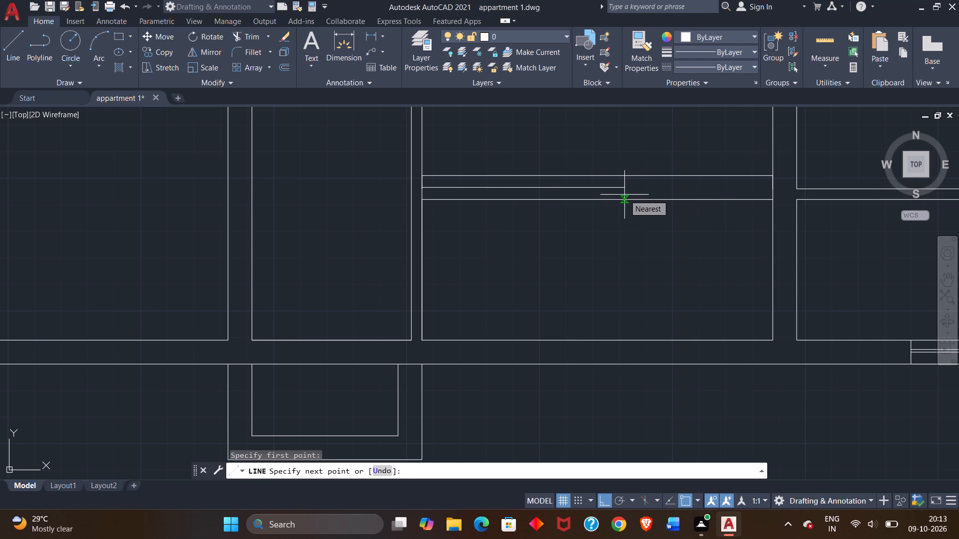
text(5'5)
key(shift+quotedbl)
key(Return)
scroll(624, 195, up, 3)
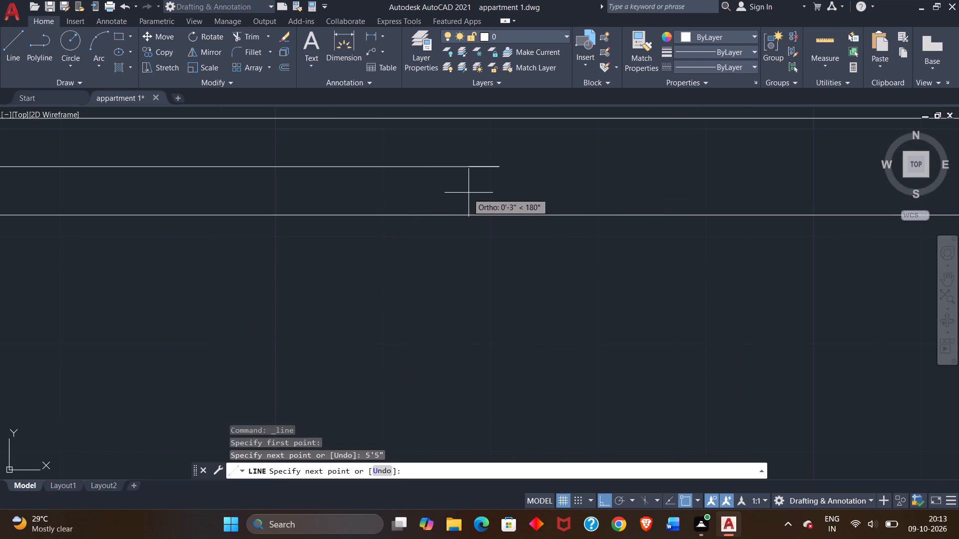
scroll(474, 191, up, 2)
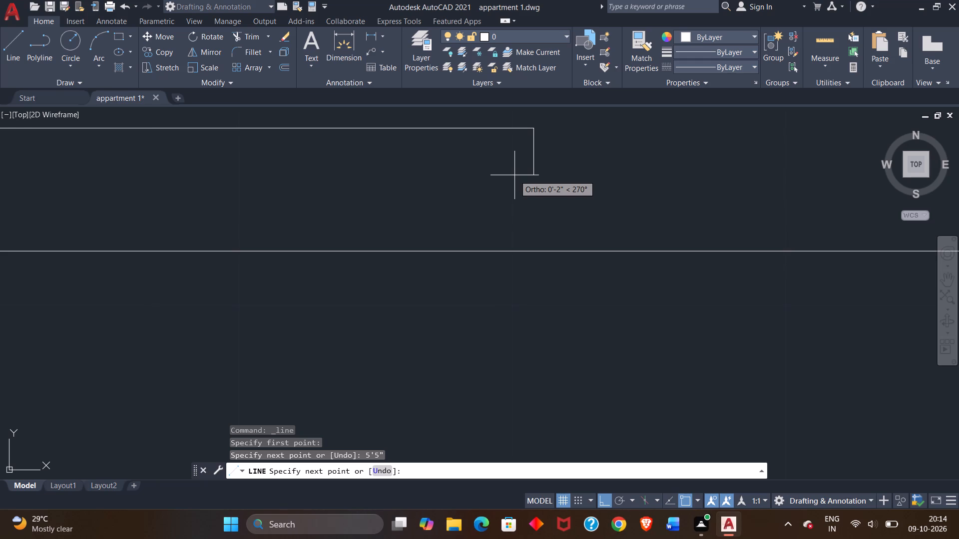
key(1)
key(shift+quotedbl)
key(Return)
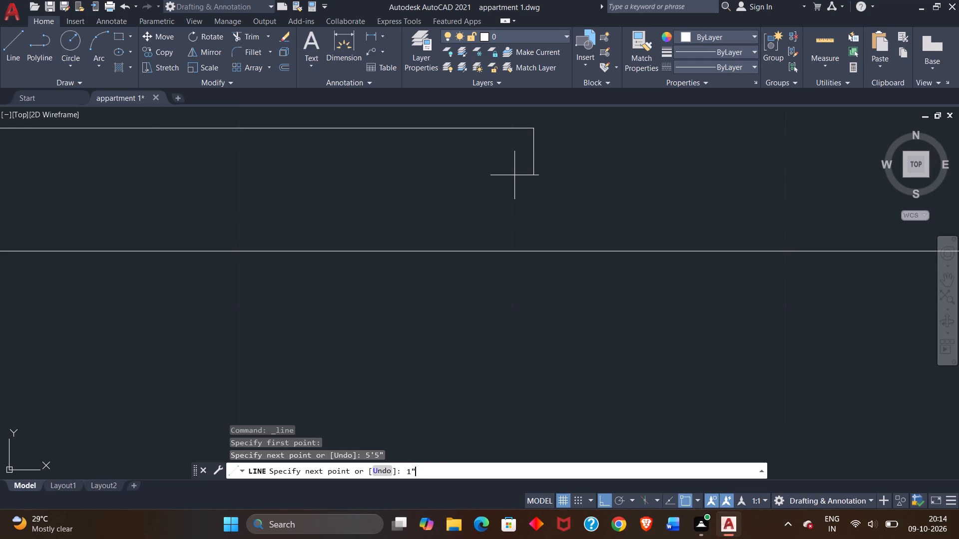
scroll(437, 184, down, 2)
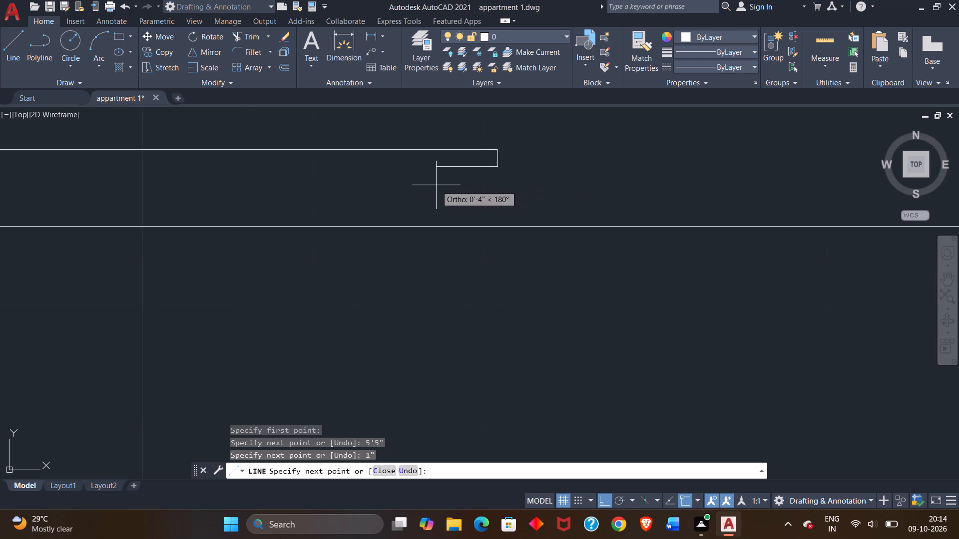
scroll(436, 185, down, 1)
scroll(24, 180, up, 1)
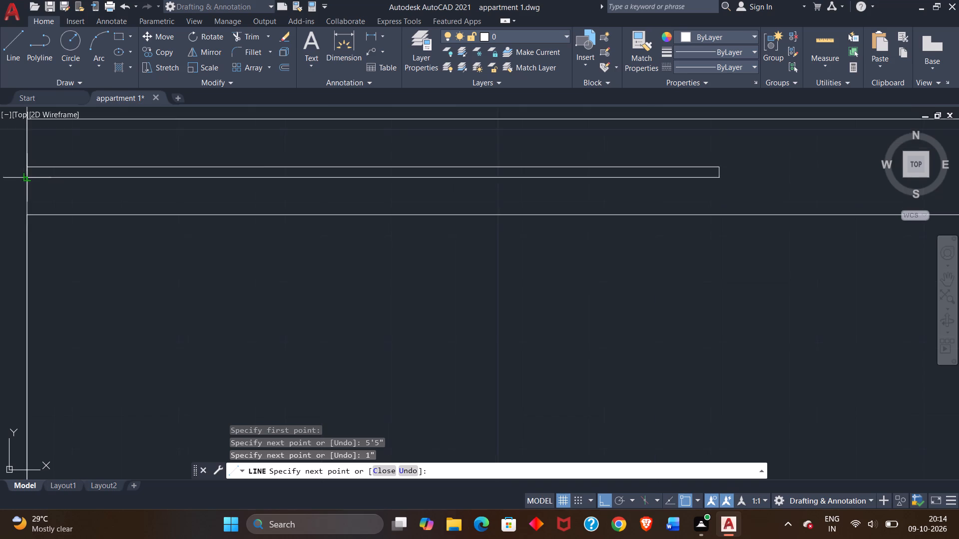
scroll(24, 180, up, 1)
click(26, 178)
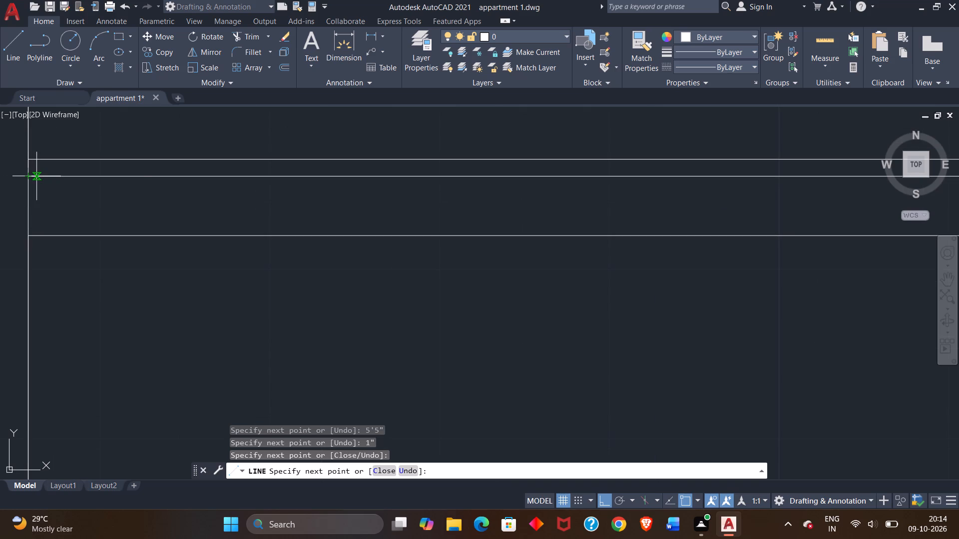
right_click(36, 176)
click(66, 189)
Draw a line from the thin panel's northeast corner 0.5" north, continuing east to the 9" wall's east end.
scroll(201, 195, down, 4)
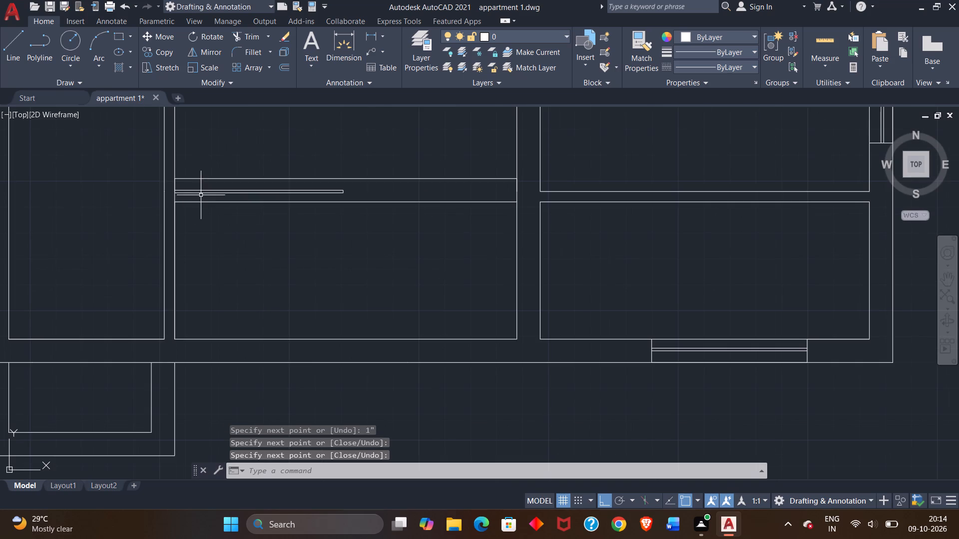
click(14, 62)
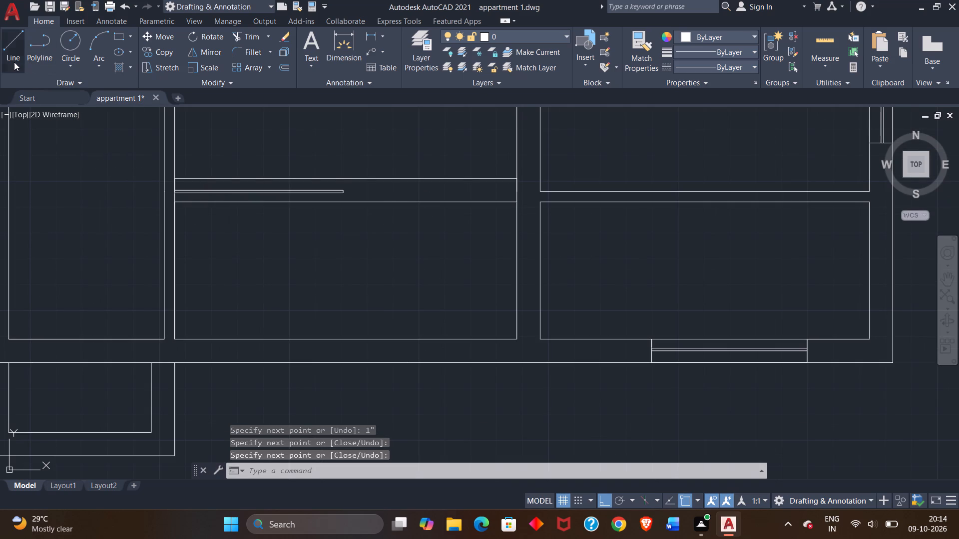
scroll(338, 181, up, 5)
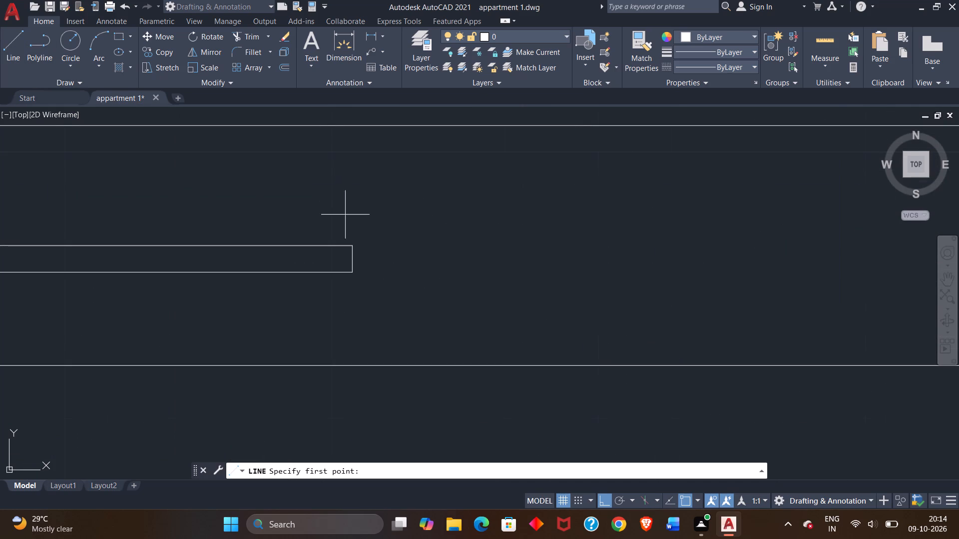
click(352, 245)
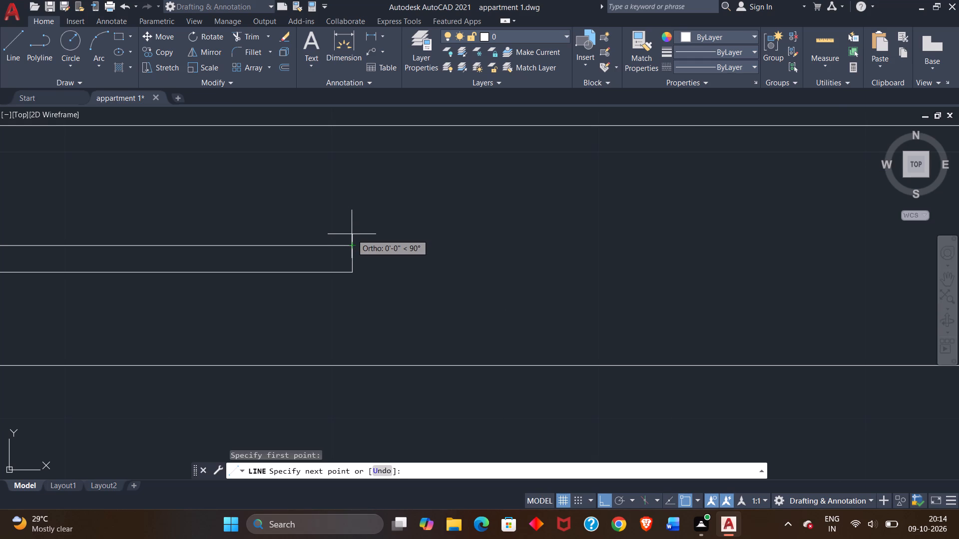
text(0.5)
key(shift+quotedbl)
key(Return)
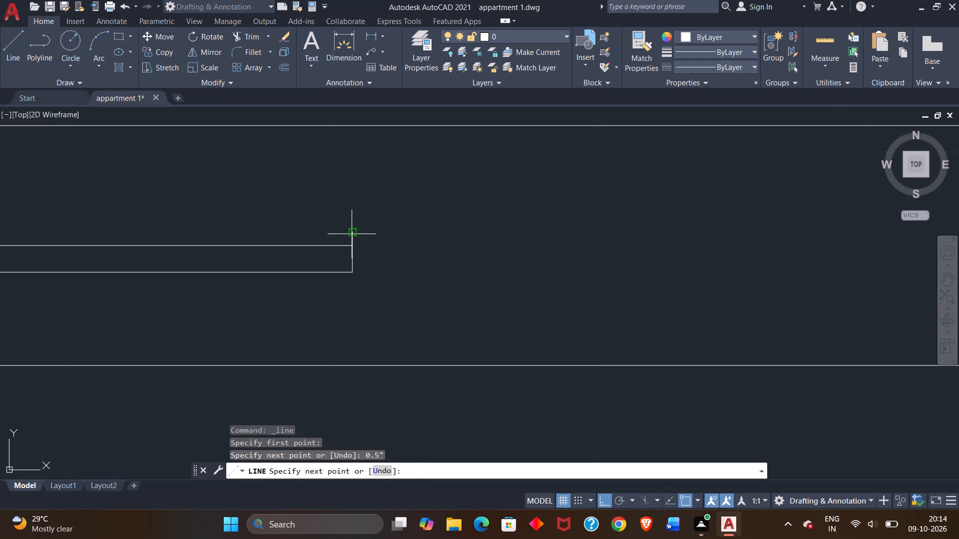
scroll(406, 246, down, 3)
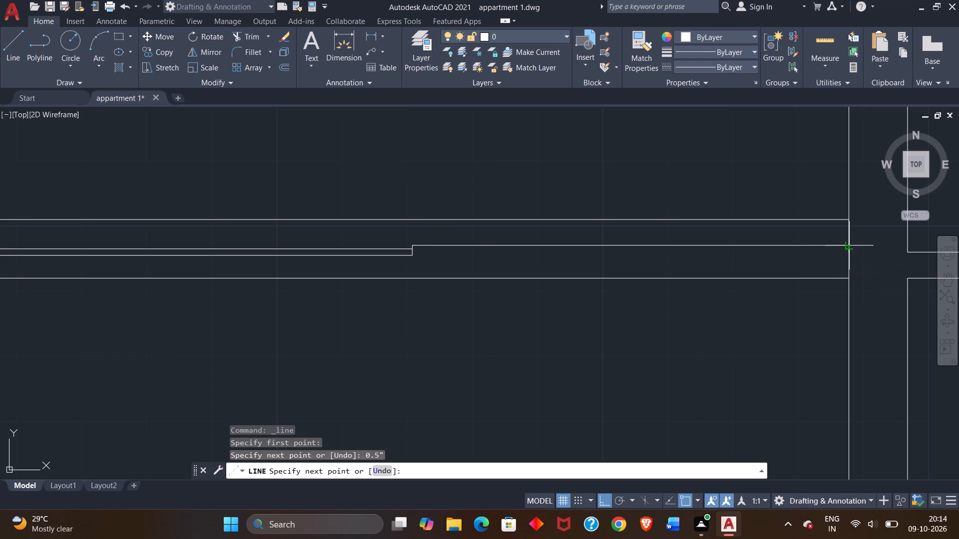
scroll(846, 252, up, 2)
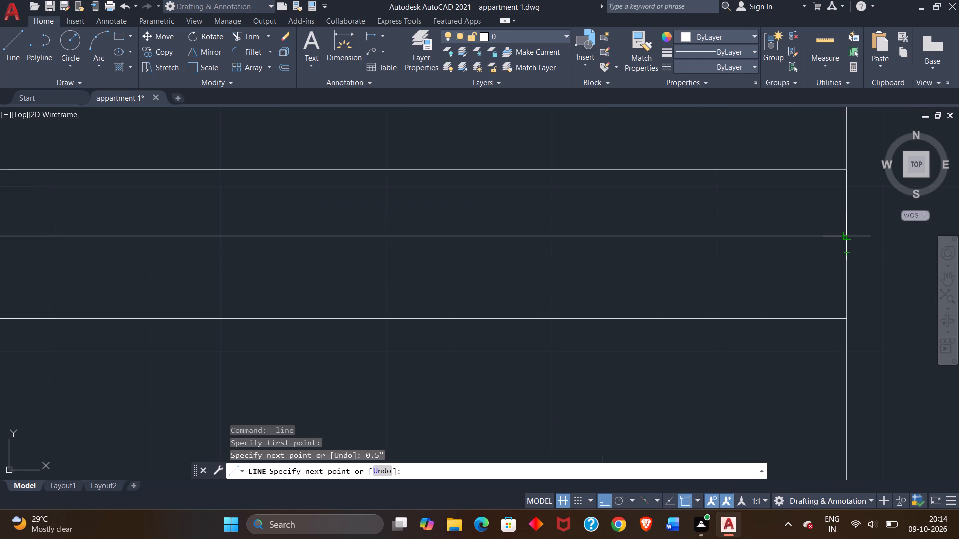
click(847, 236)
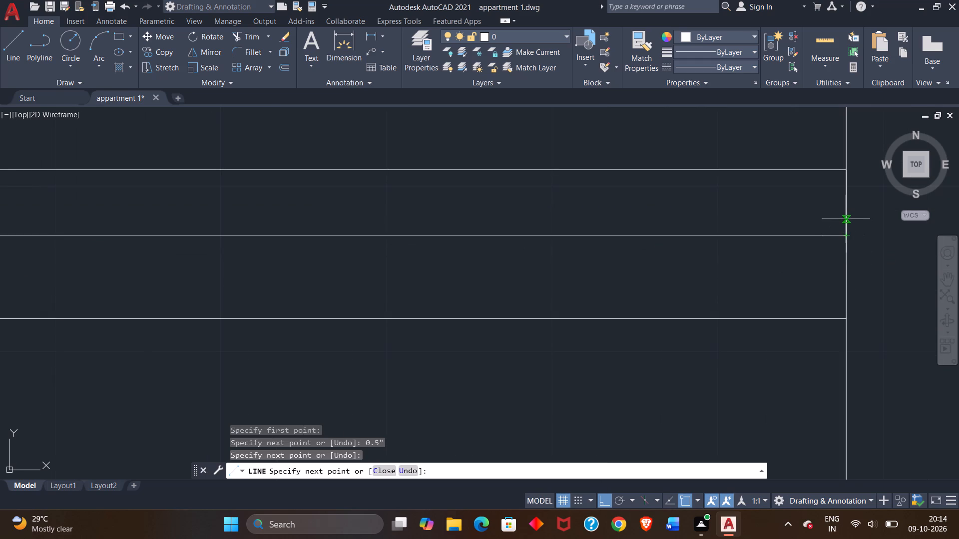
Complete the second panel outline: 1" north at the wall's east end, west to align with the first panel's end, and south to its lower line.
key(1)
key(shift+quotedbl)
key(Return)
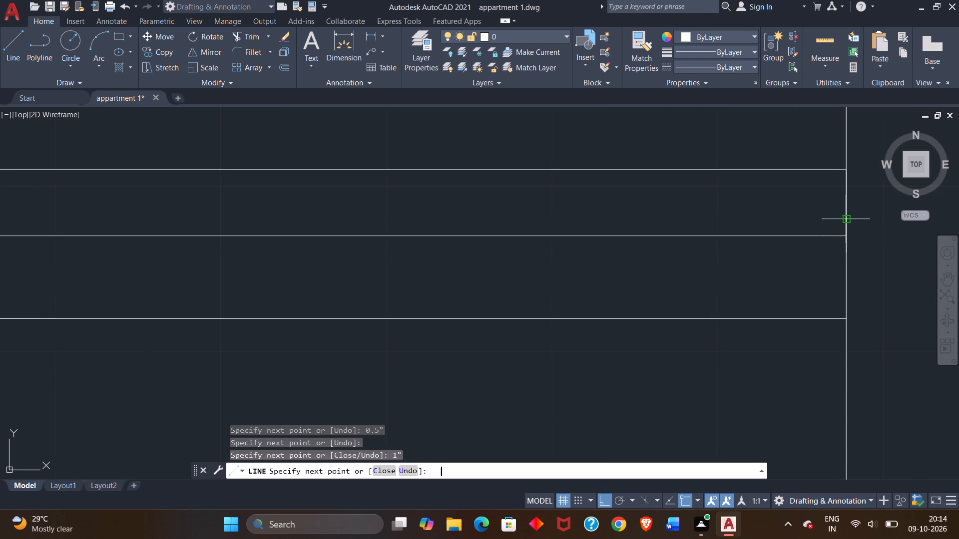
scroll(507, 191, down, 2)
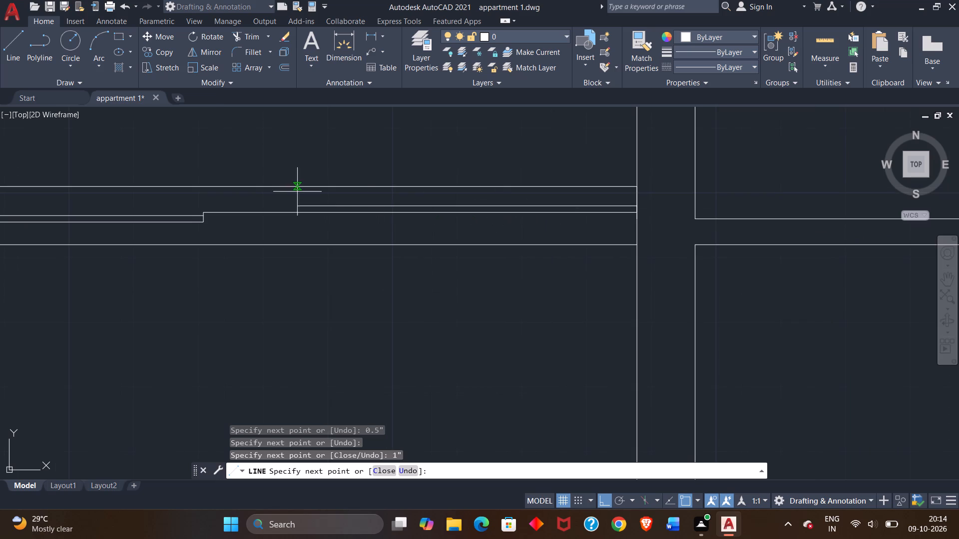
scroll(198, 203, up, 2)
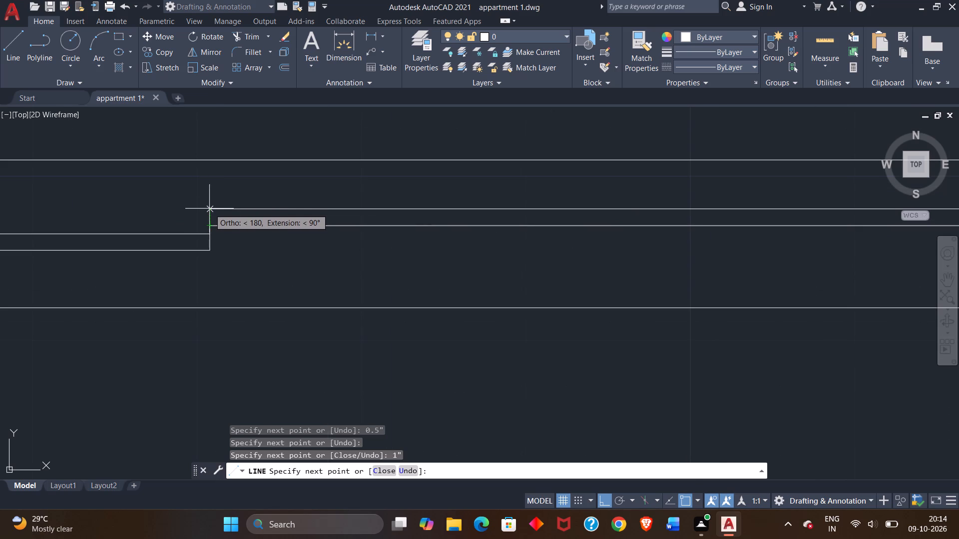
scroll(209, 209, up, 2)
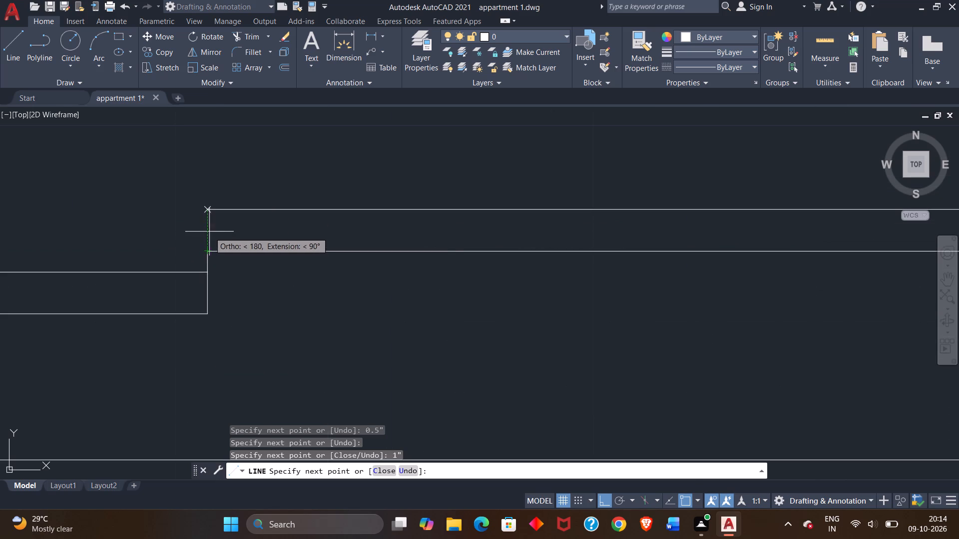
click(207, 210)
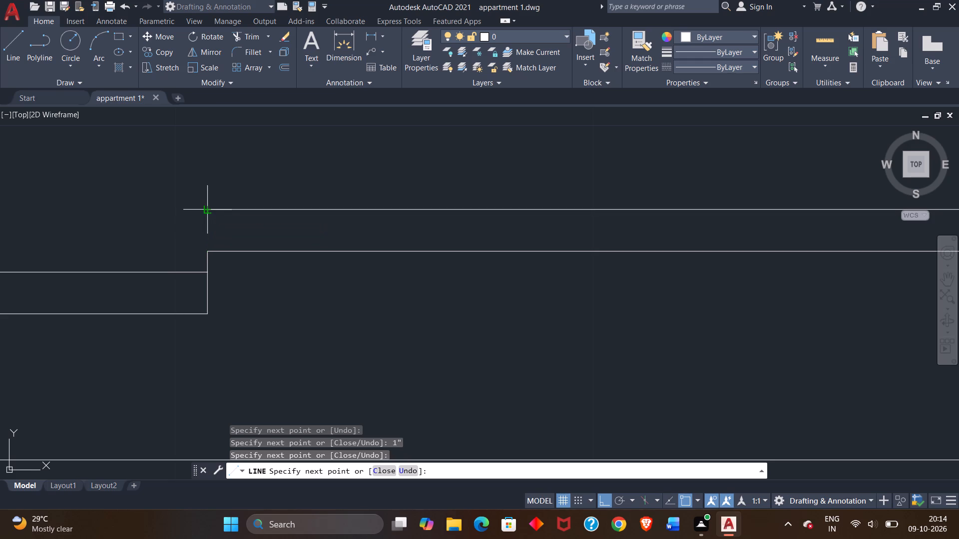
click(206, 249)
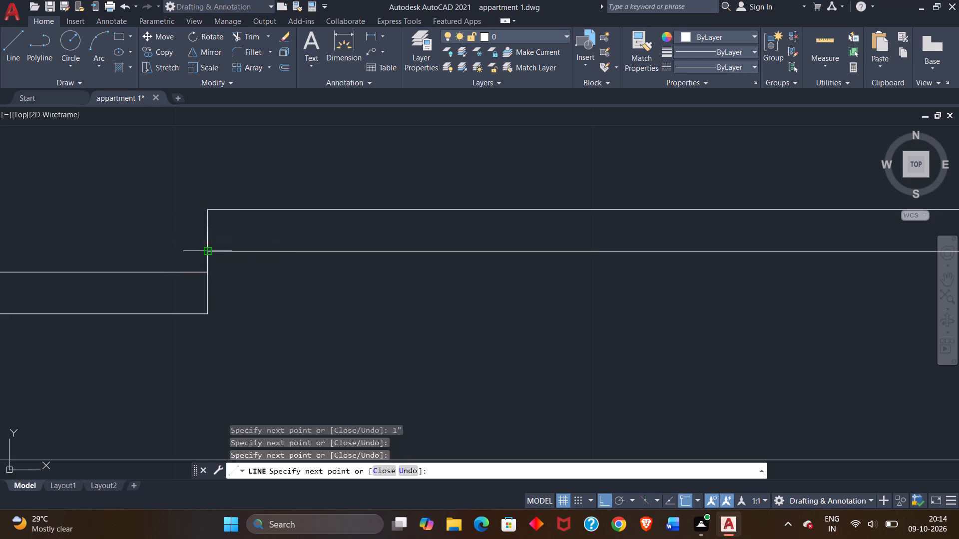
right_click(216, 239)
click(236, 244)
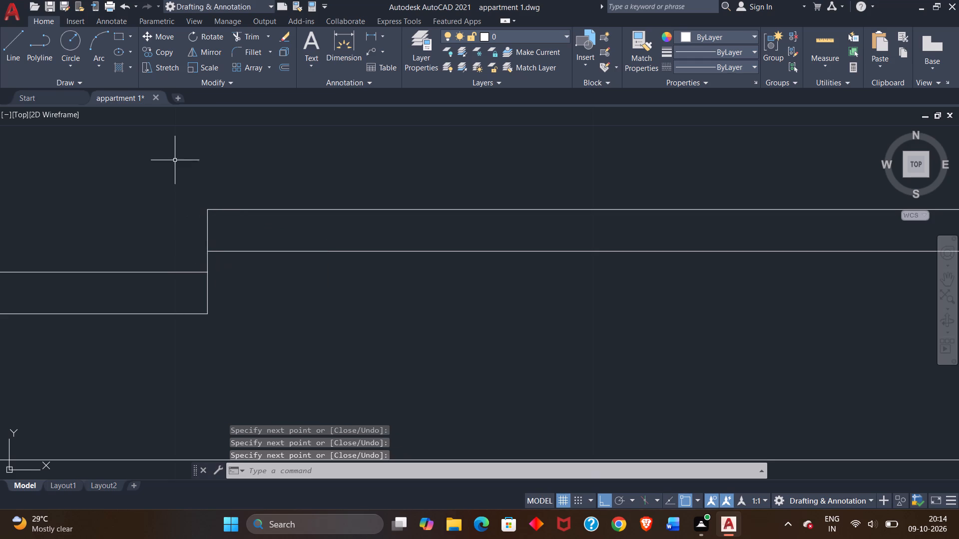
Trim the short 0.5" connecting segment between the ends of the two thin panels.
click(245, 37)
click(208, 263)
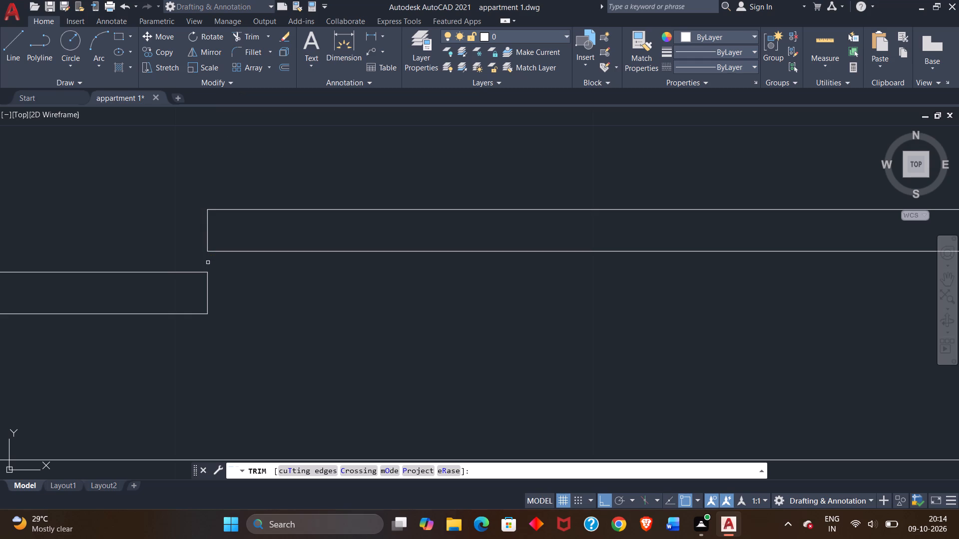
Draw lines from the narrow room's southeast inside corner, west of the middle south room: 2' west and south to the outer wall line.
scroll(229, 274, down, 8)
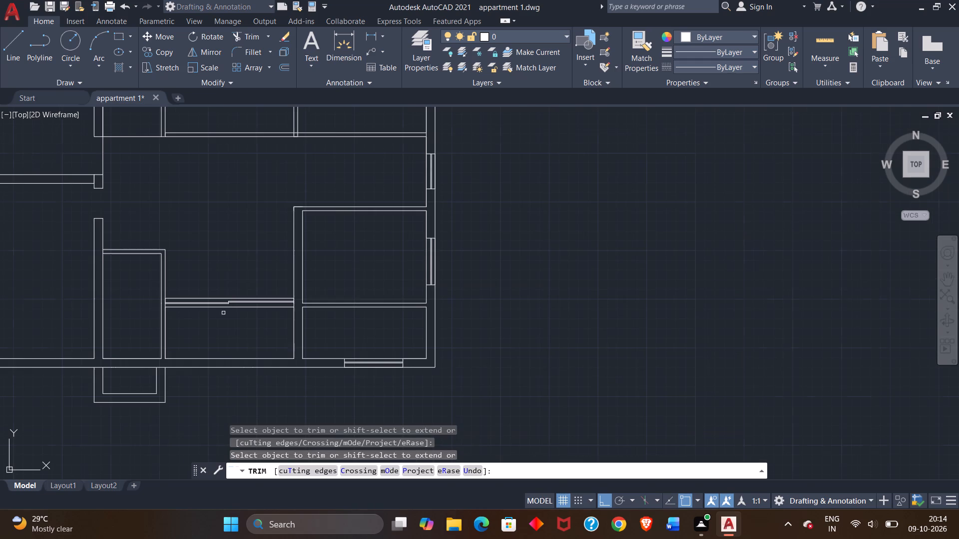
middle_drag(220, 321, 386, 254)
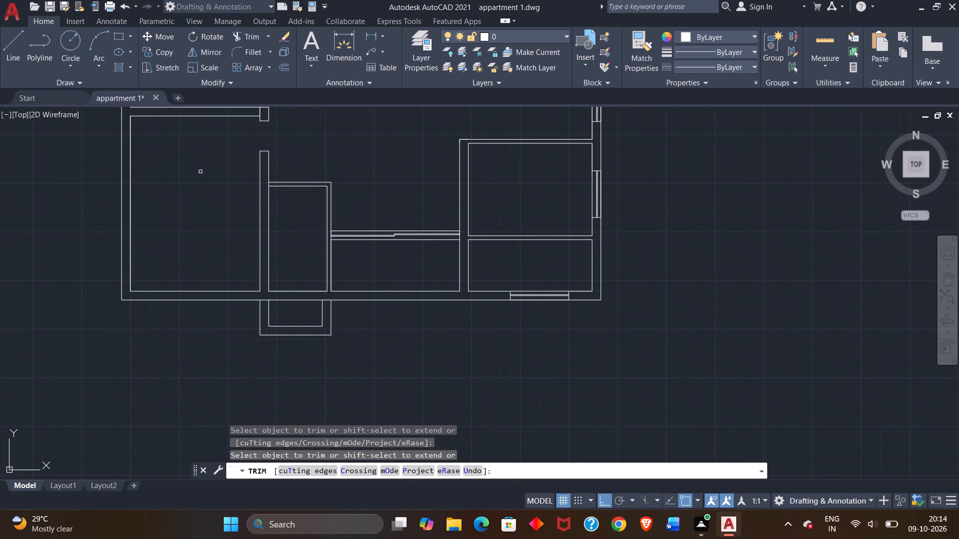
click(16, 60)
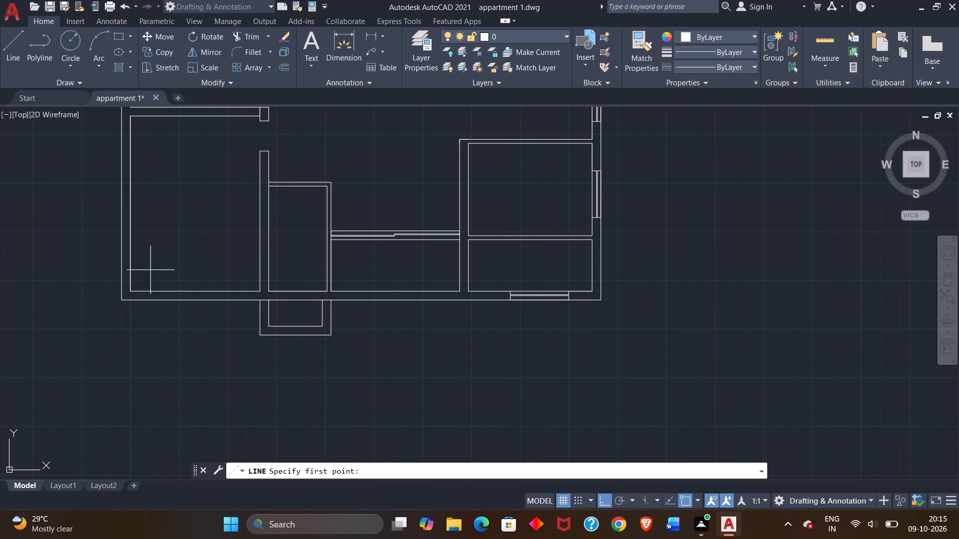
click(17, 62)
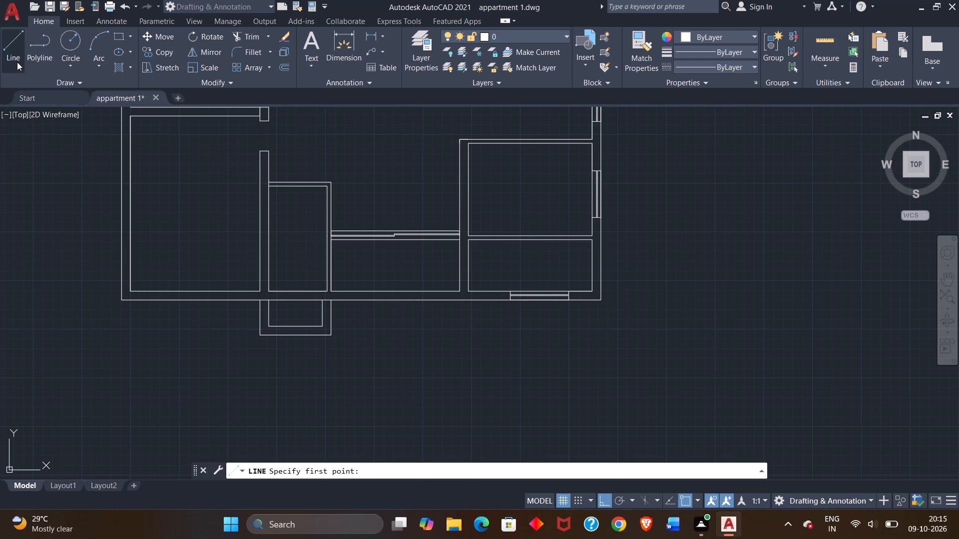
scroll(320, 289, up, 1)
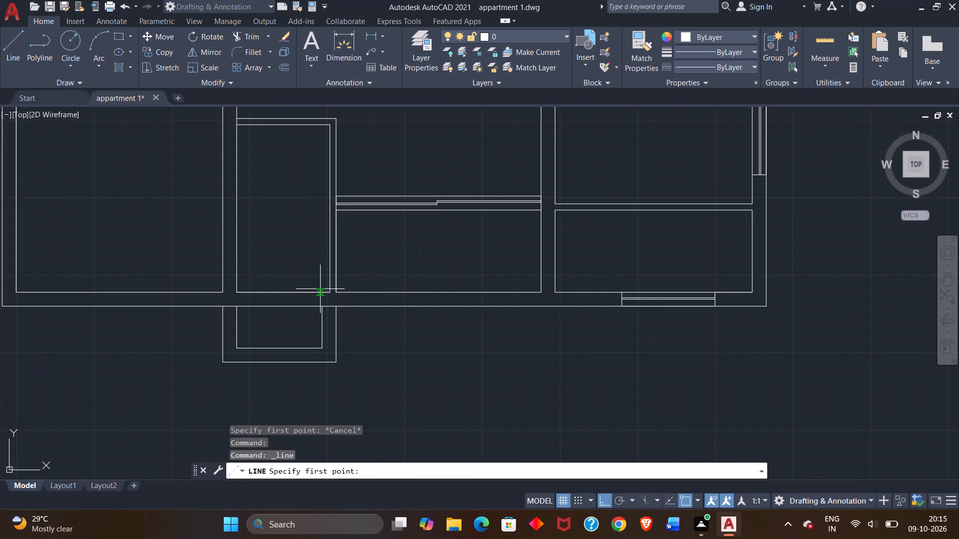
scroll(332, 298, up, 2)
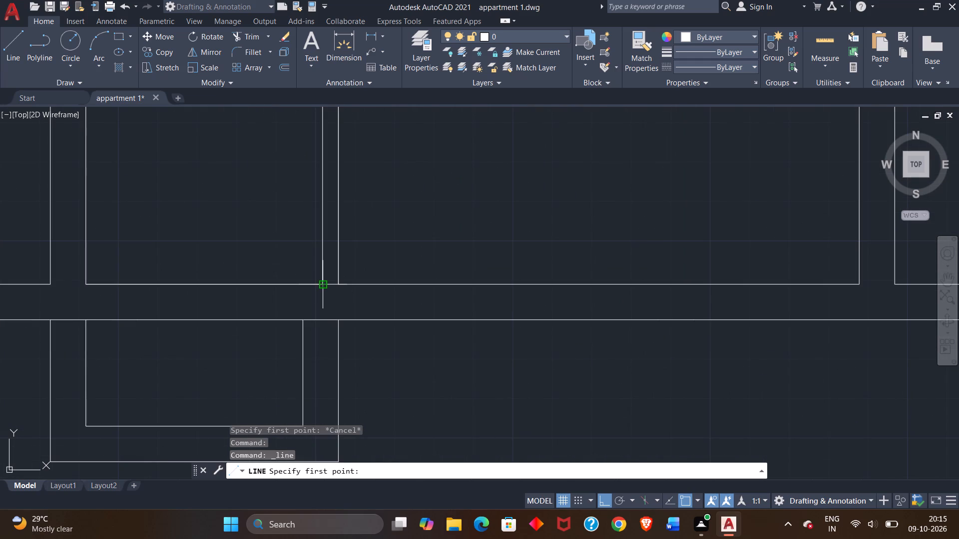
click(321, 288)
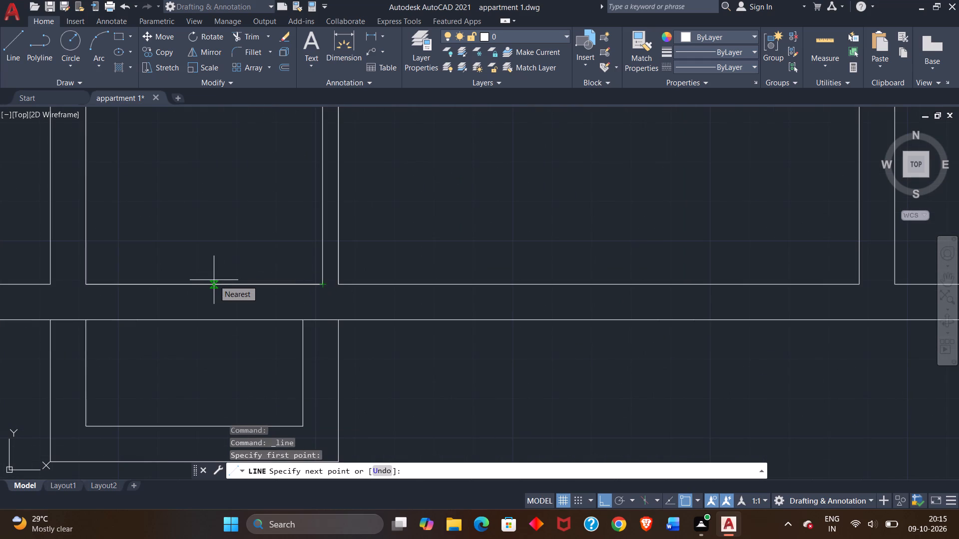
text(2')
key(Return)
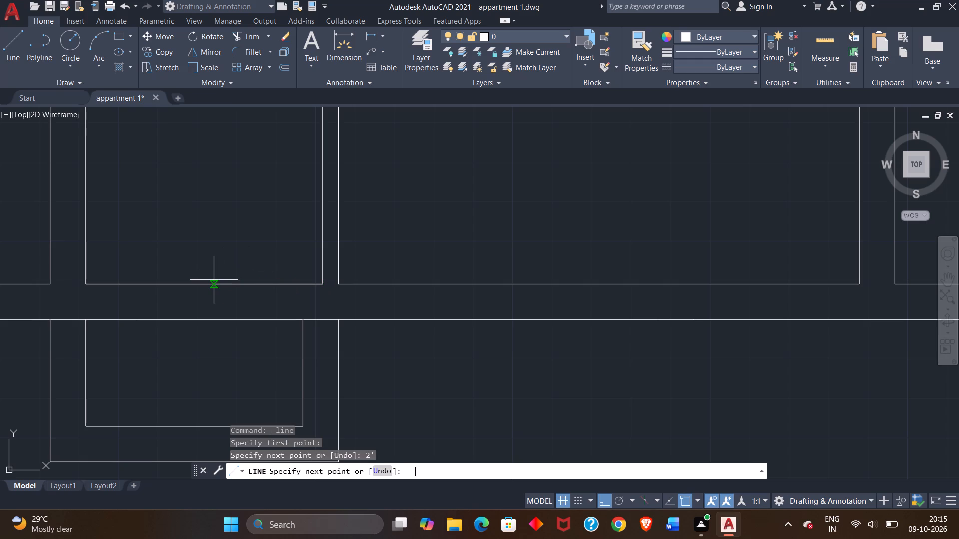
click(229, 321)
right_click(228, 335)
right_click(228, 335)
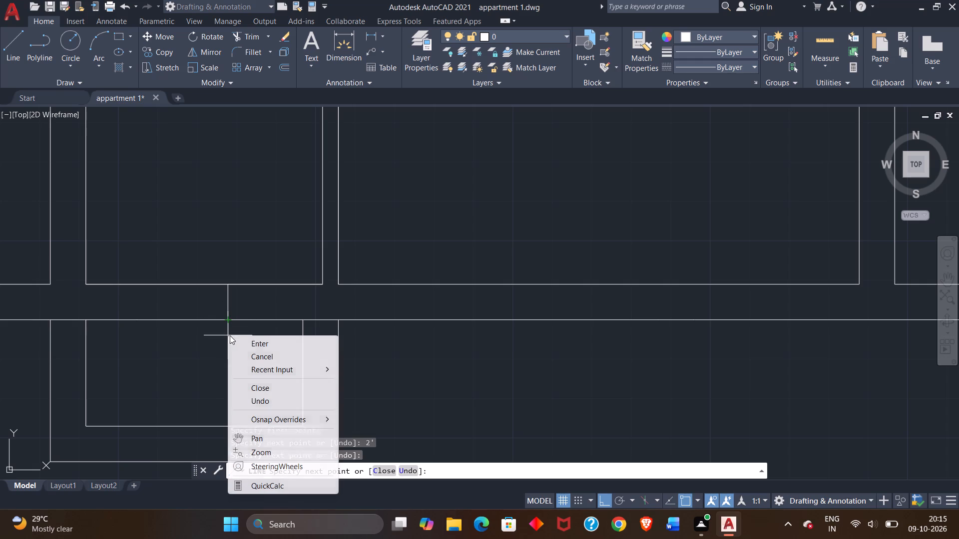
click(253, 342)
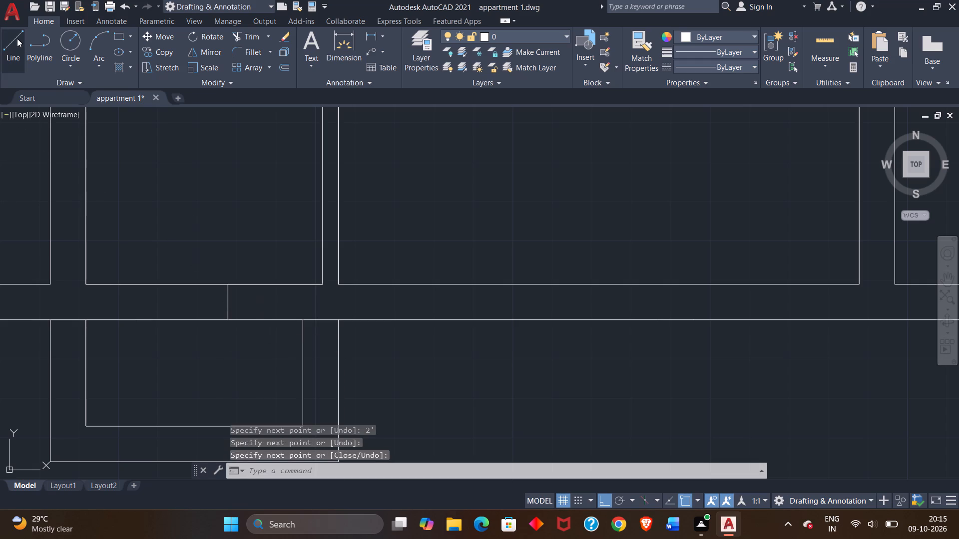
Draw a line across the south wall from the middle south room's southwest inside corner to the outer wall line.
click(17, 38)
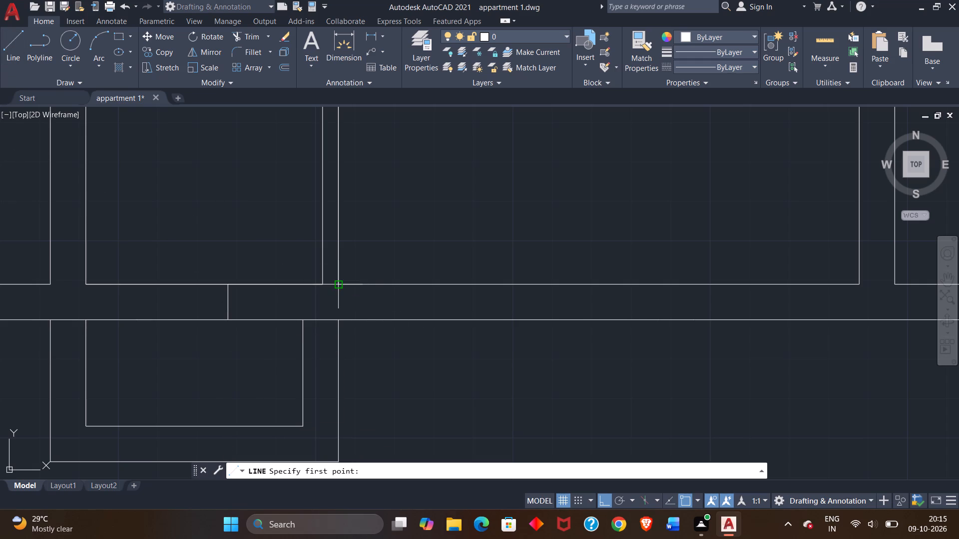
click(337, 284)
click(340, 321)
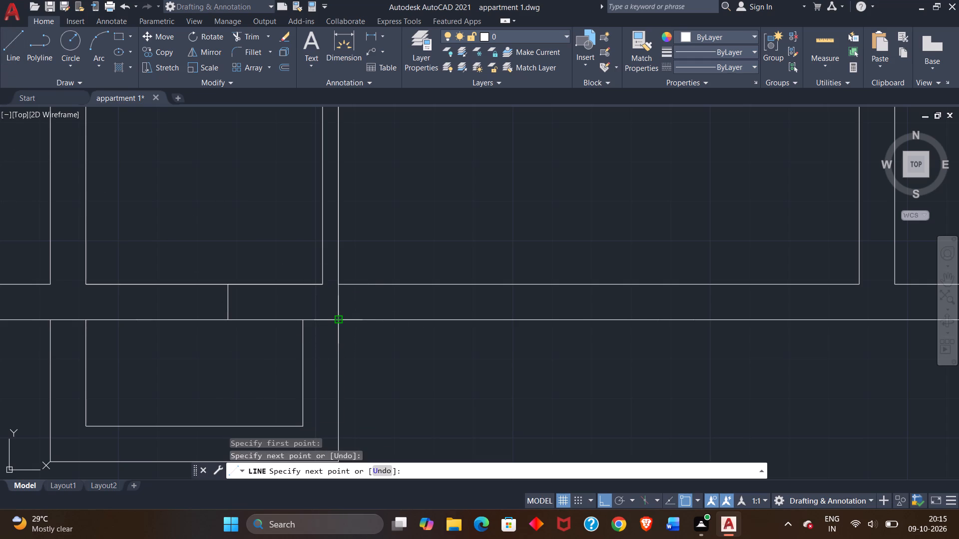
right_click(340, 321)
click(366, 333)
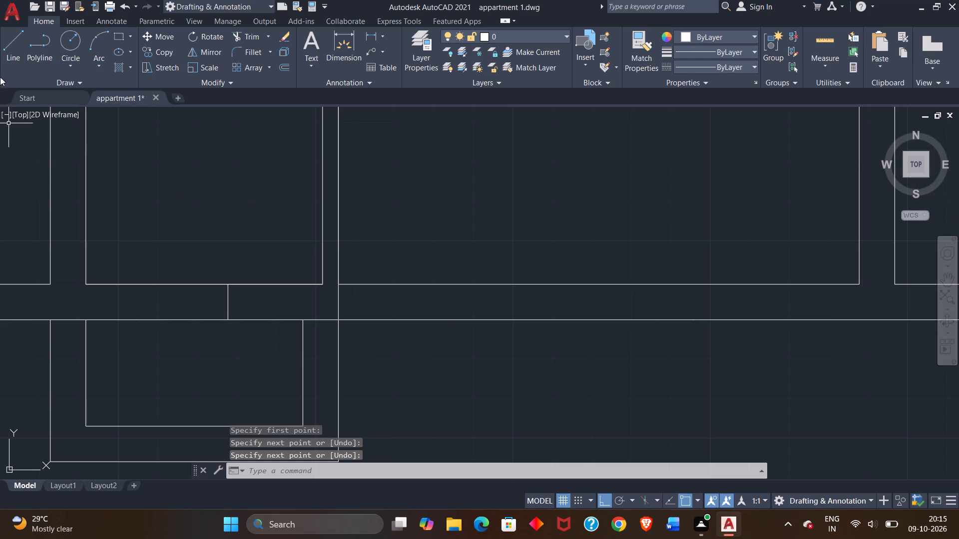
Draw a line along the middle of the narrow room's south opening, from the east wall line to the midpoint of the west jamb.
click(11, 41)
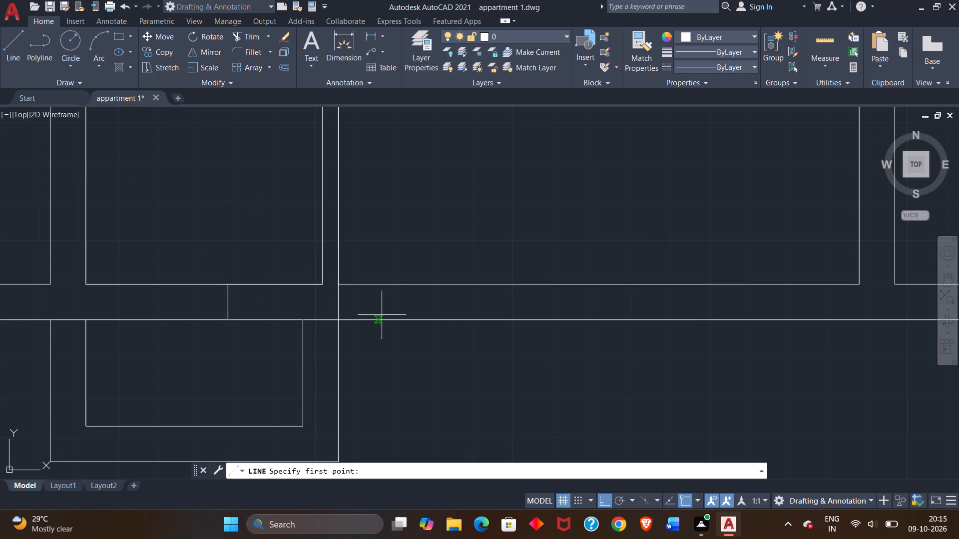
click(338, 303)
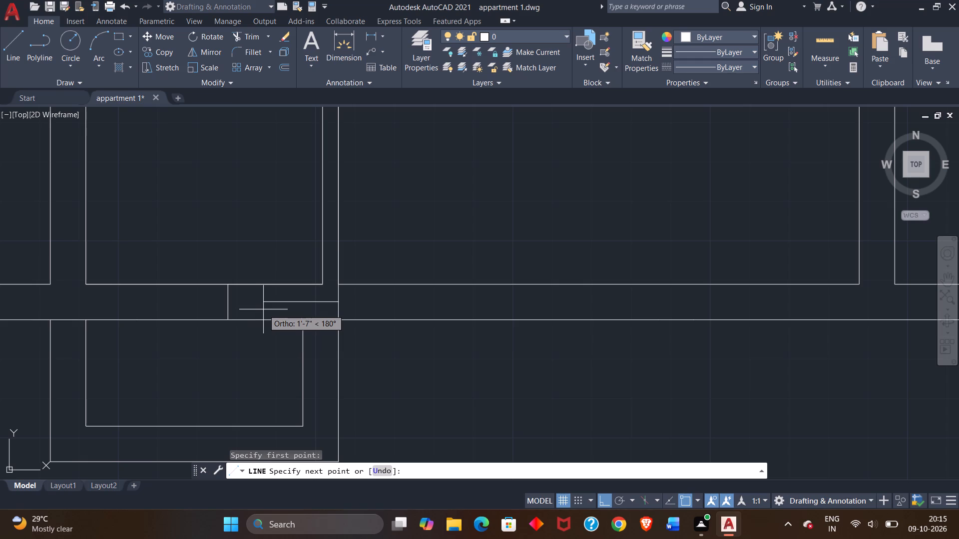
scroll(263, 309, up, 2)
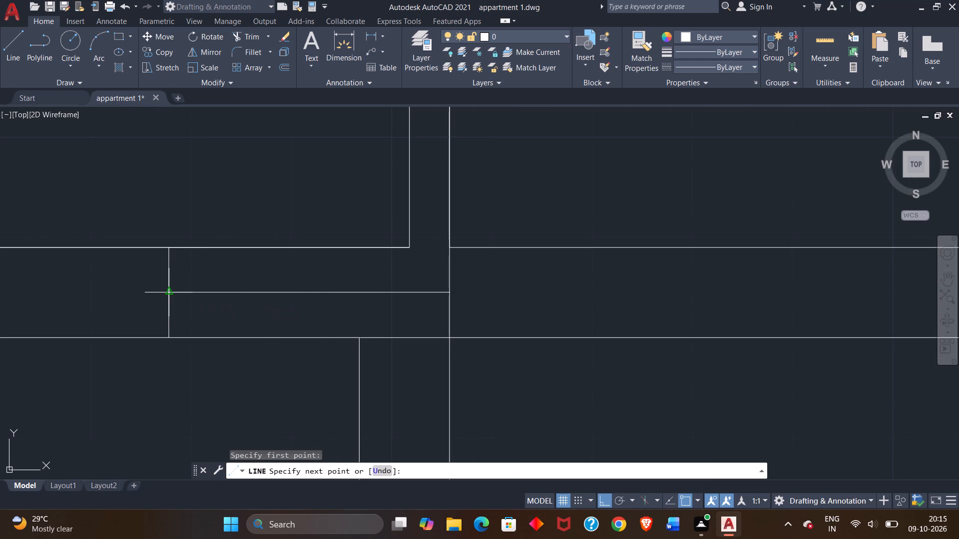
click(170, 293)
right_click(186, 280)
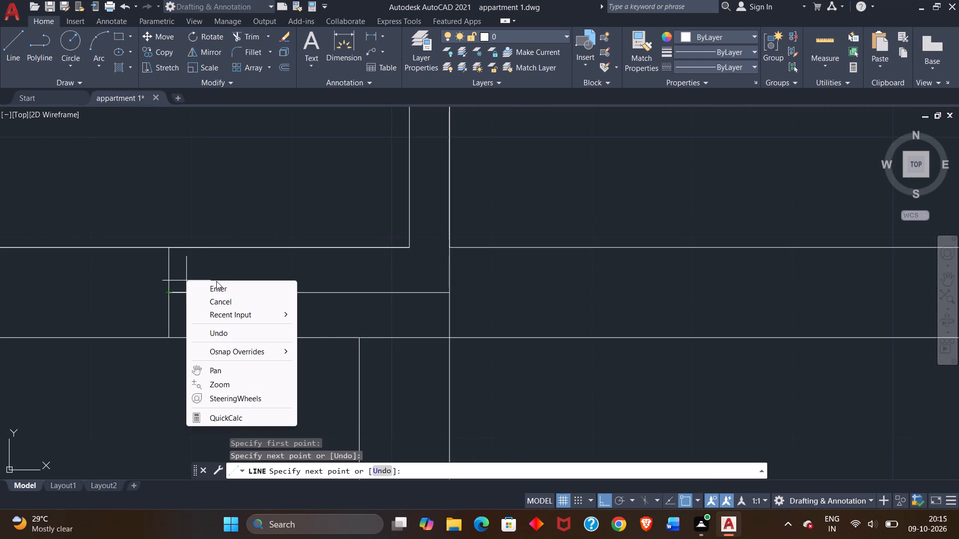
click(218, 287)
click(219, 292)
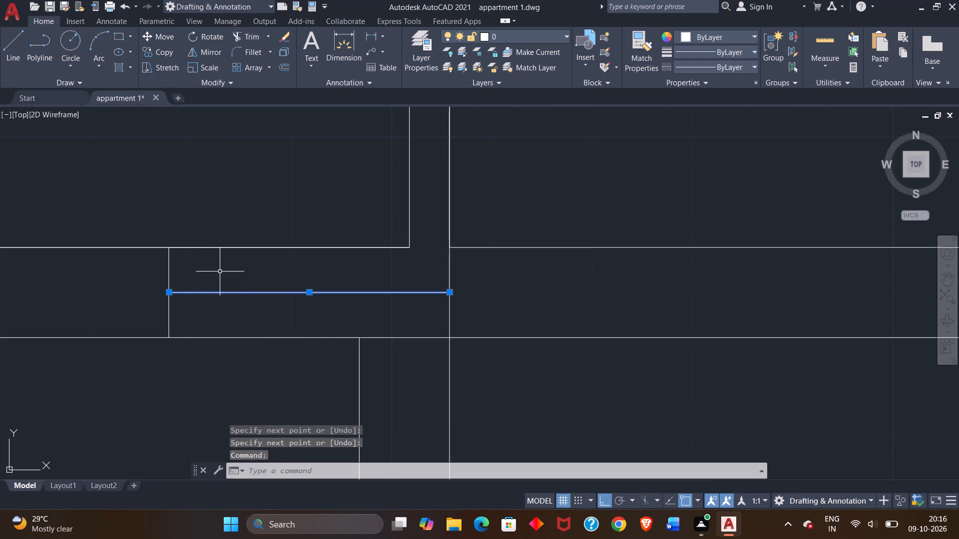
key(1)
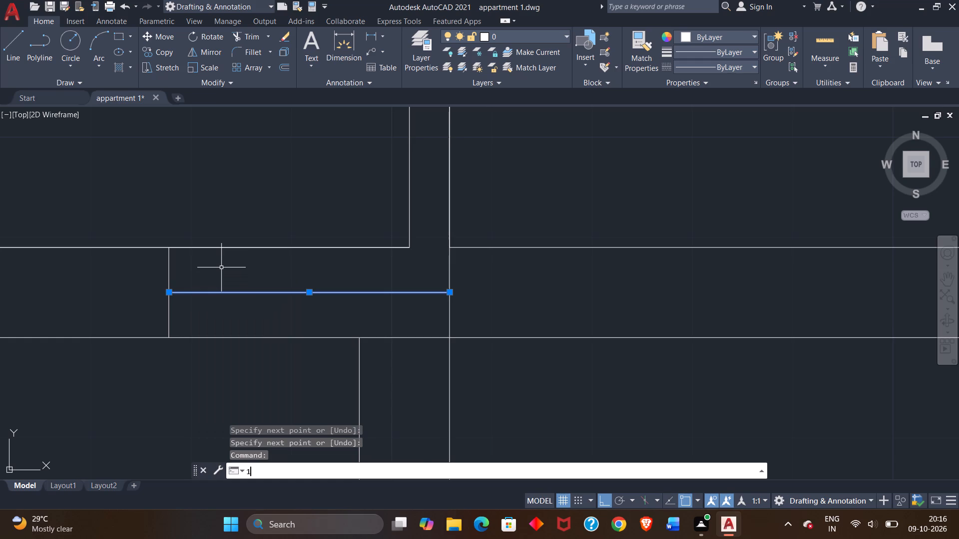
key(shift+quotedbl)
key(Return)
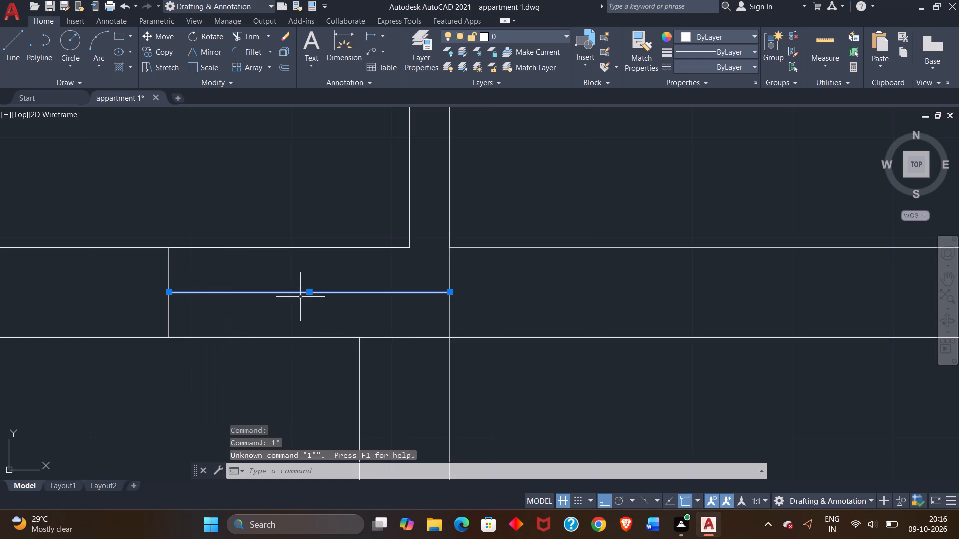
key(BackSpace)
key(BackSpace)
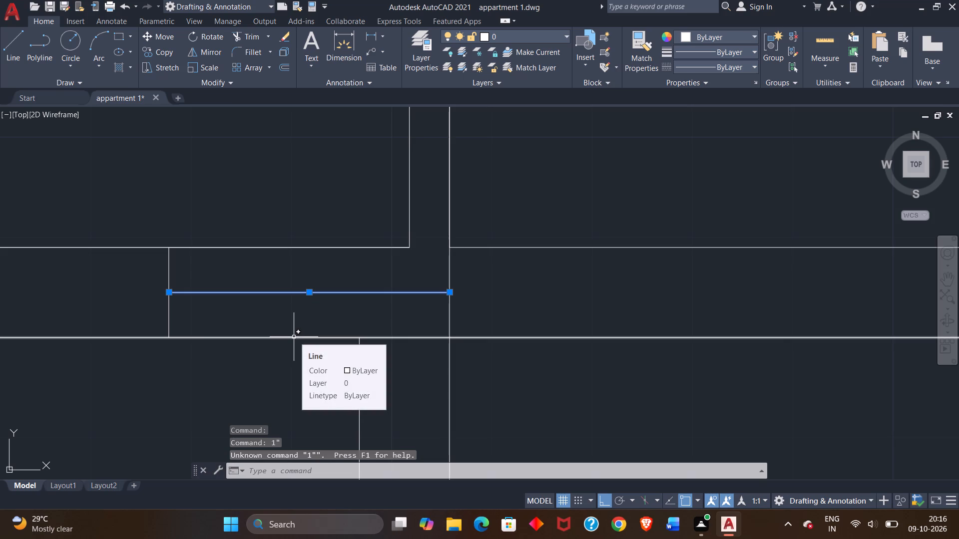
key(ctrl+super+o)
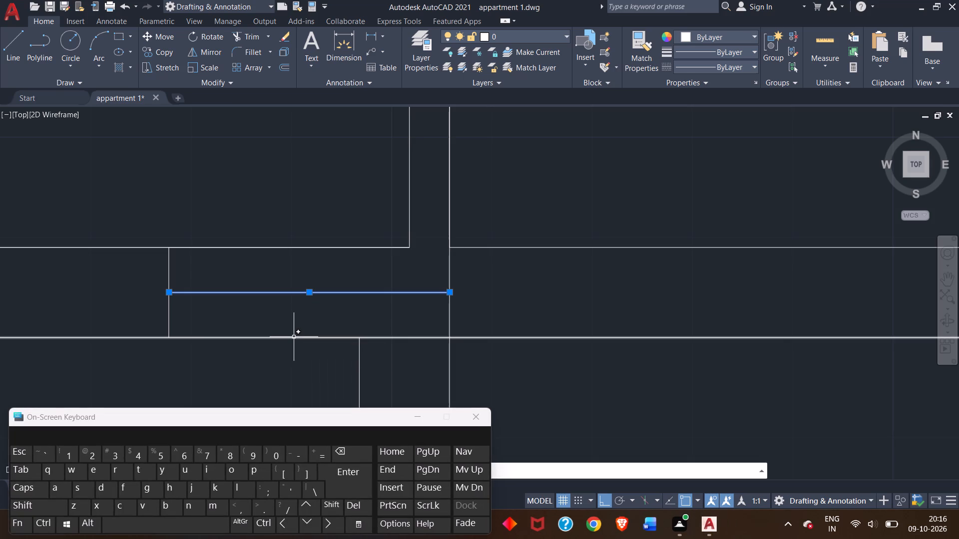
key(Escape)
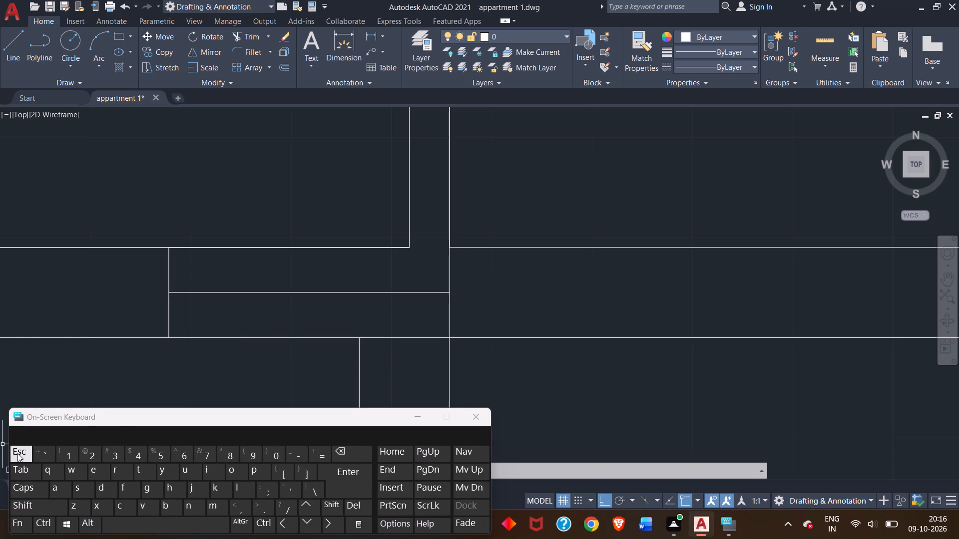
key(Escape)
Offset the opening's middle line 1" to the north.
click(270, 292)
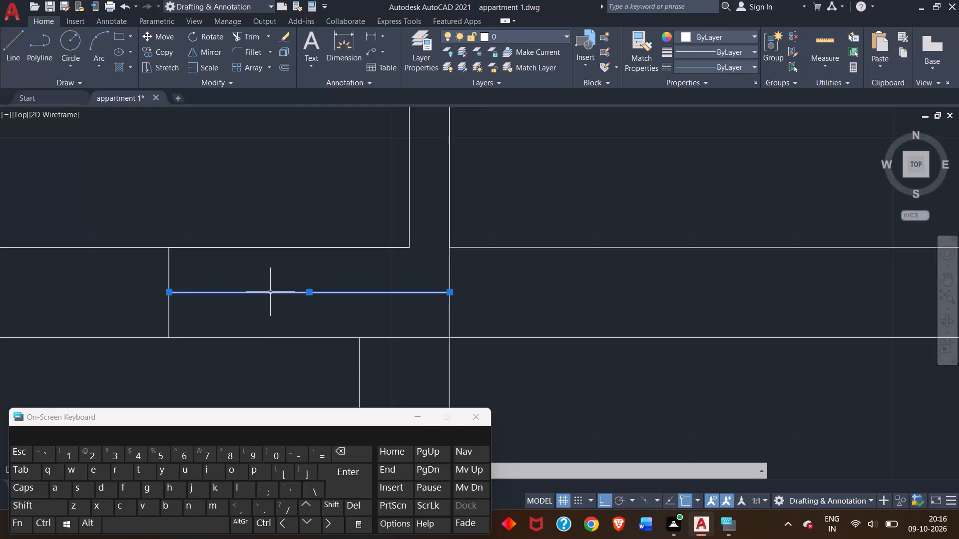
text(off)
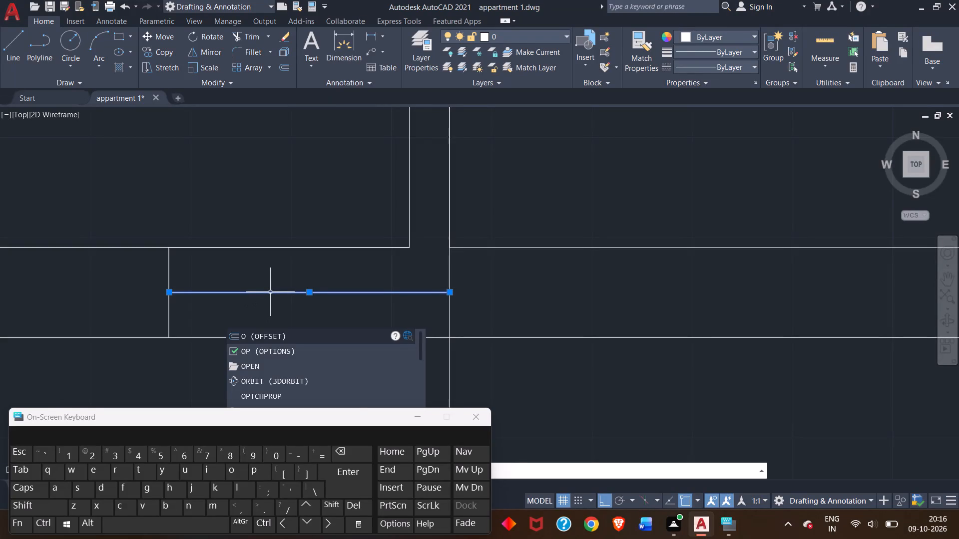
key(Return)
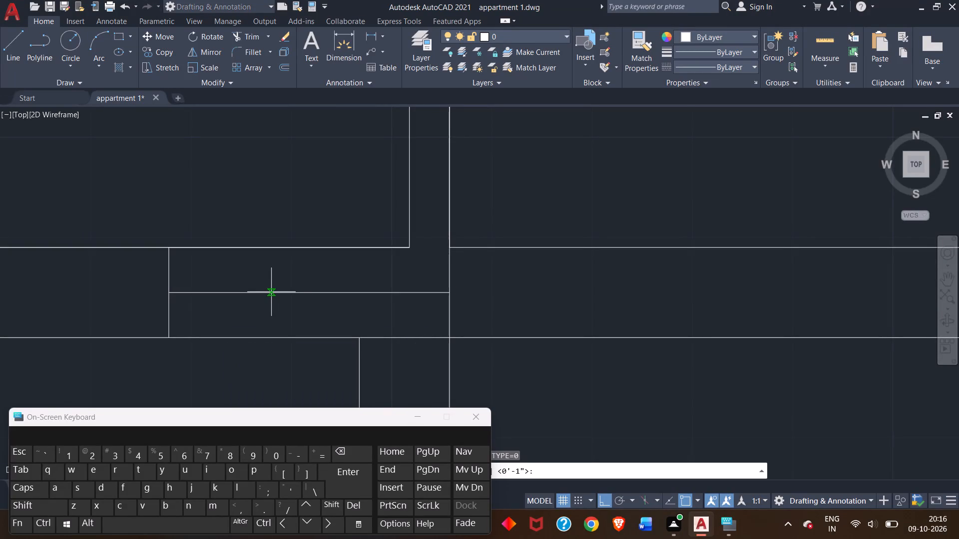
key(1)
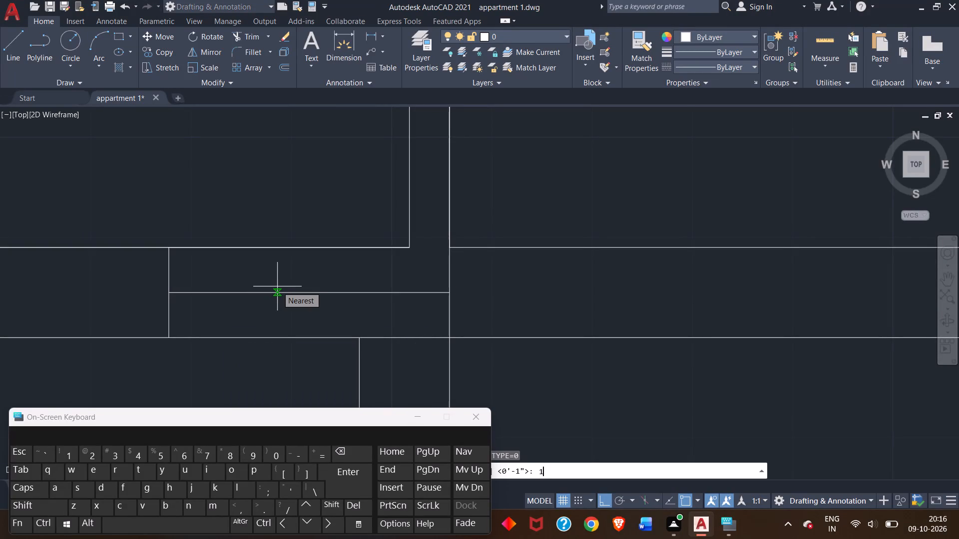
key(shift+quotedbl)
key(Return)
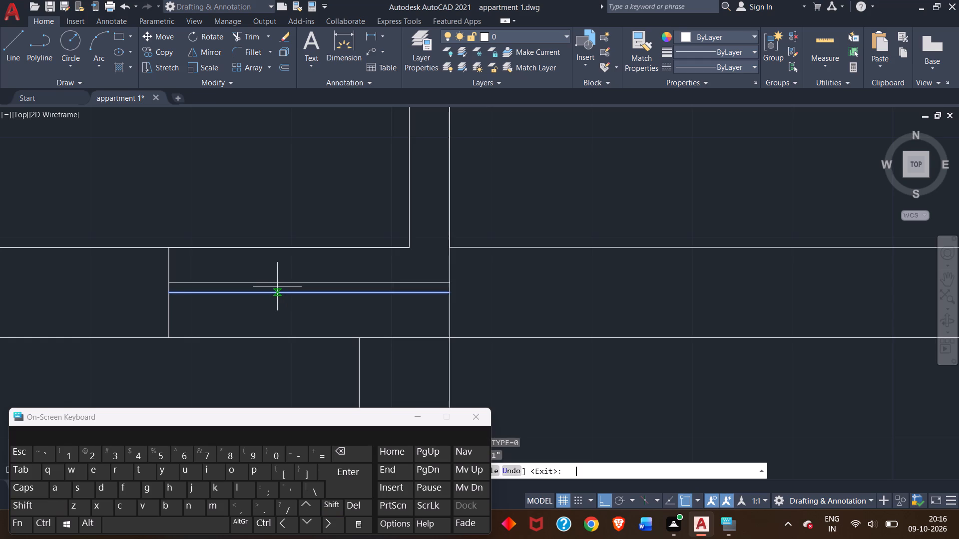
click(277, 286)
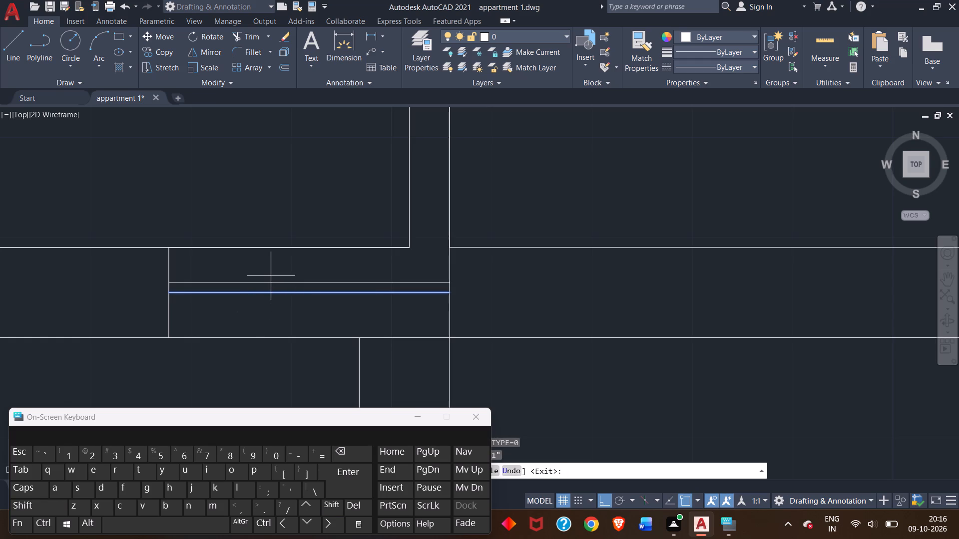
click(272, 274)
Draw a line from the narrow room's southeast inside corner south to the outer wall line.
scroll(310, 289, down, 2)
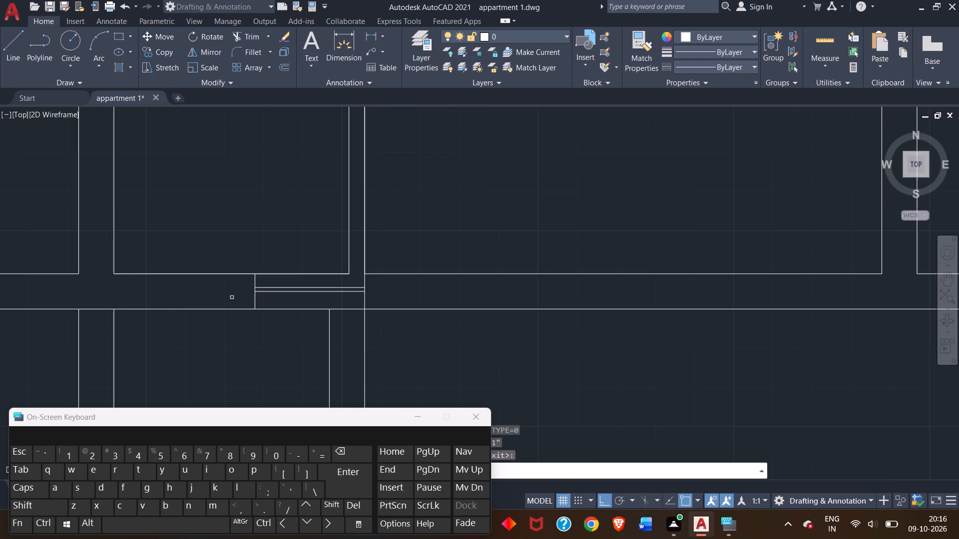
scroll(175, 296, down, 2)
middle_drag(176, 295, 571, 300)
scroll(592, 303, up, 3)
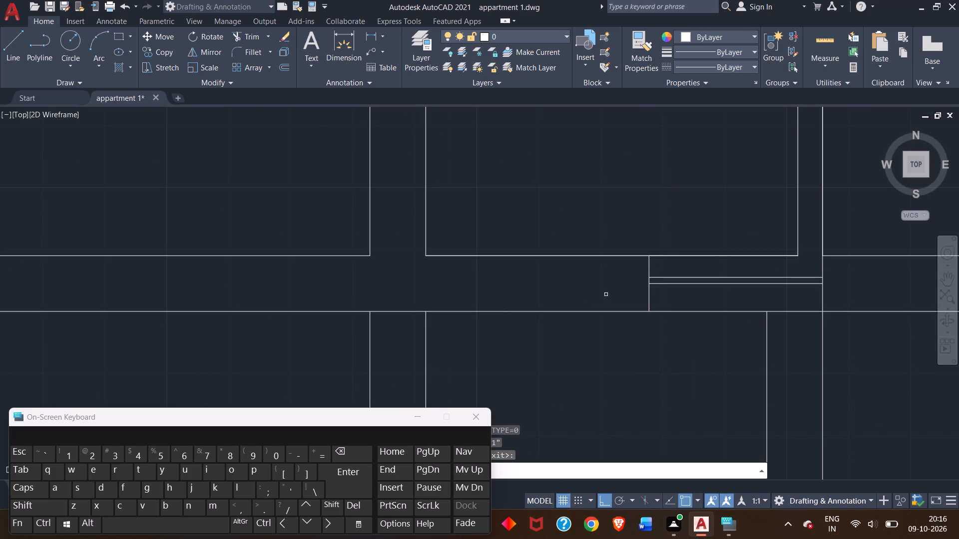
middle_drag(606, 294, 470, 297)
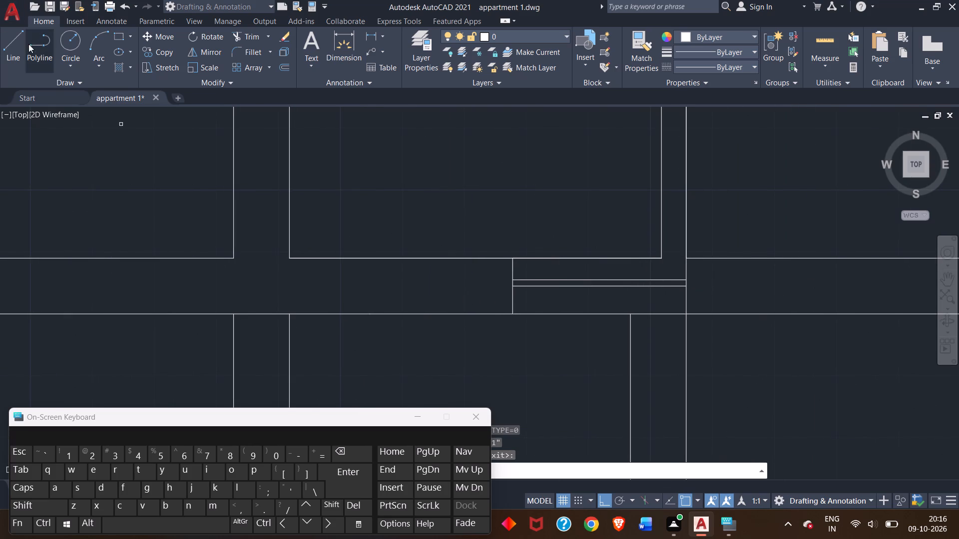
click(21, 39)
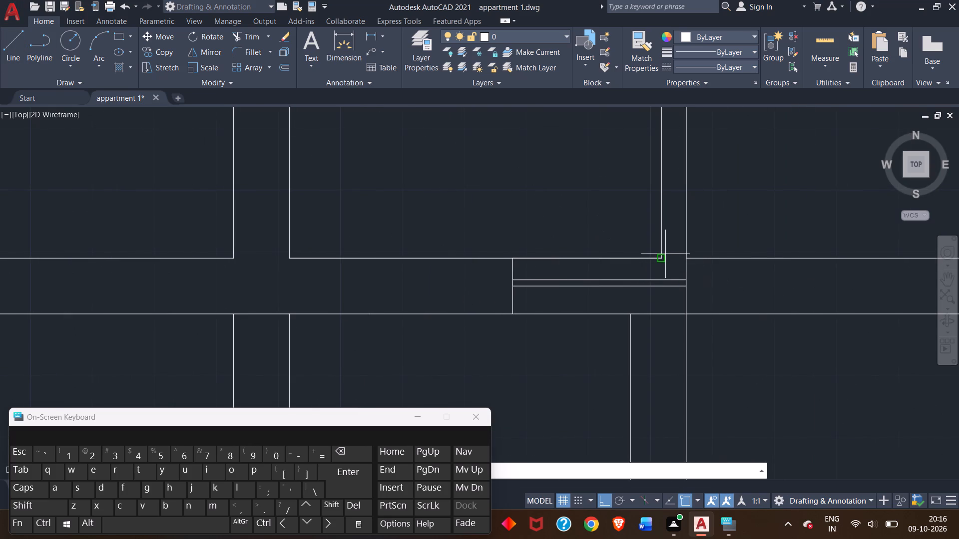
click(662, 258)
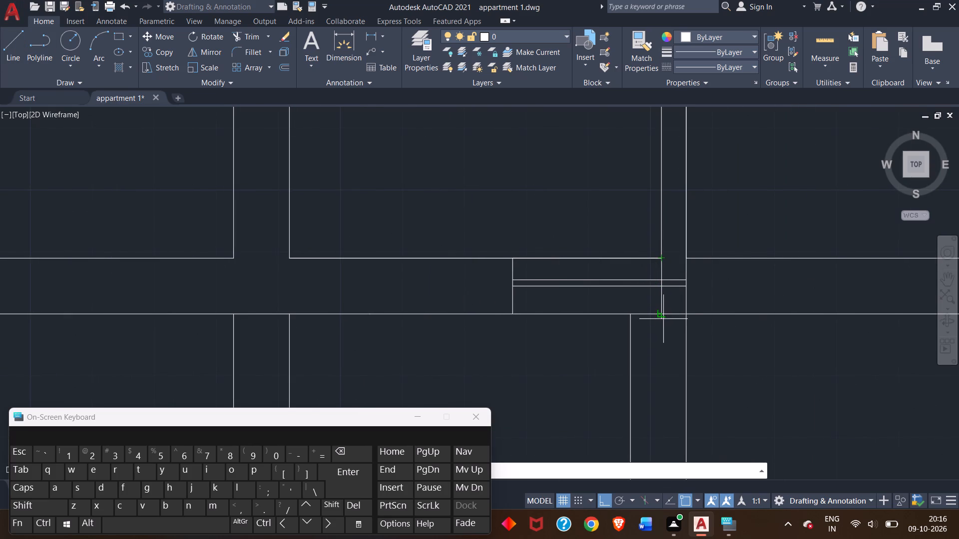
click(662, 315)
right_click(661, 317)
right_click(661, 317)
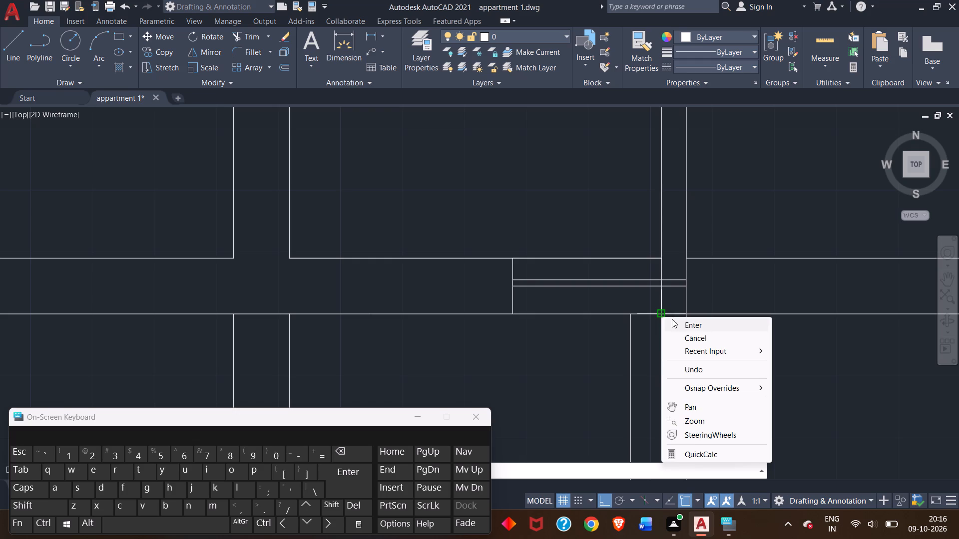
click(676, 322)
Trim the two glazing lines and the outer wall line between the opening's new east jamb and the middle south room's west wall line.
click(255, 35)
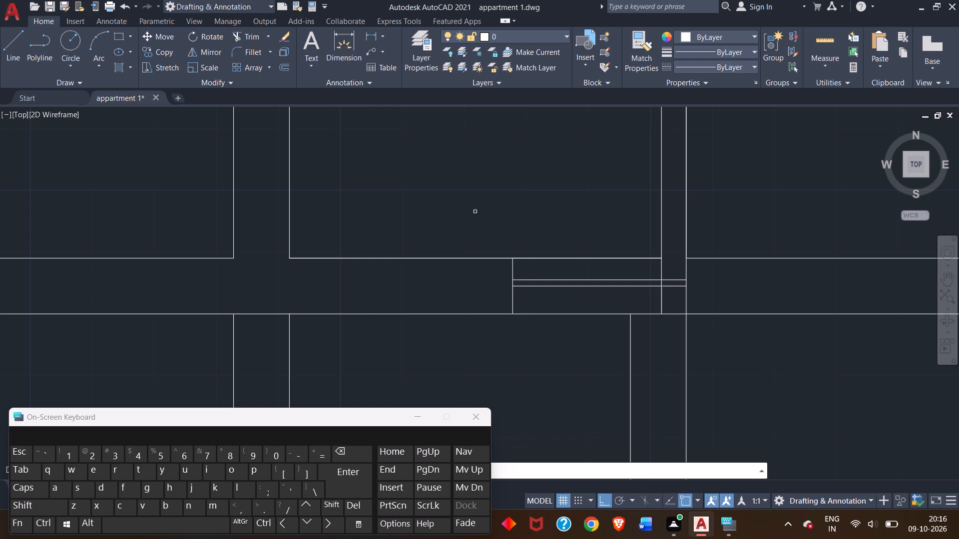
scroll(678, 297, up, 2)
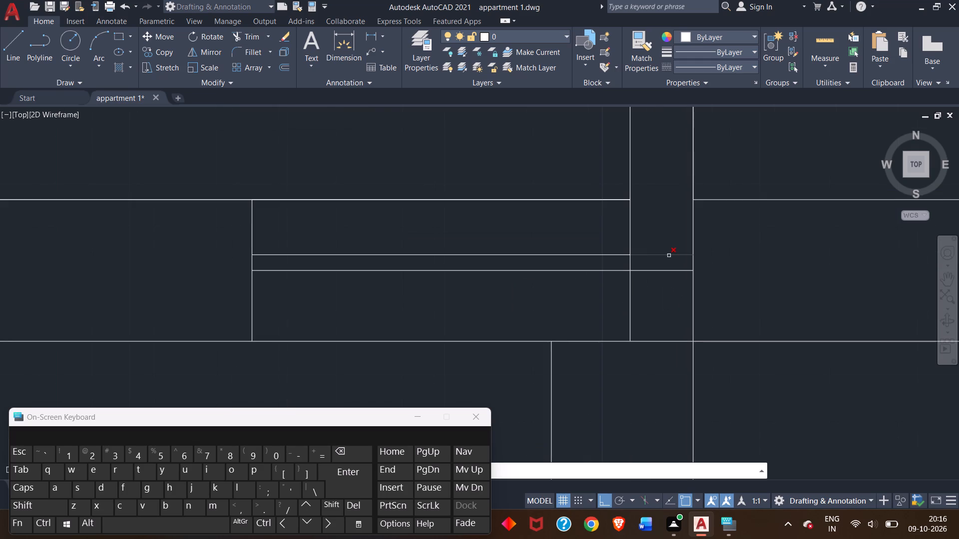
click(669, 256)
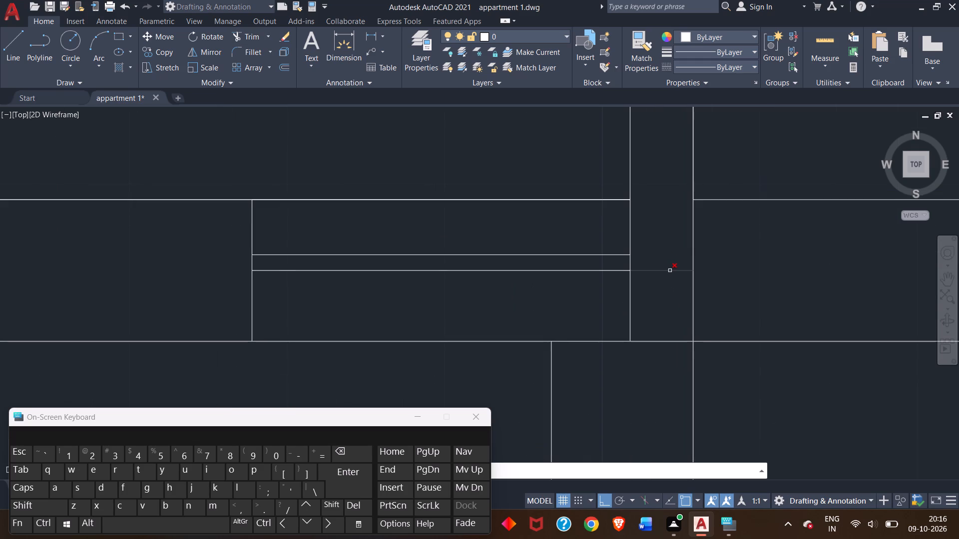
click(670, 270)
scroll(664, 307, down, 1)
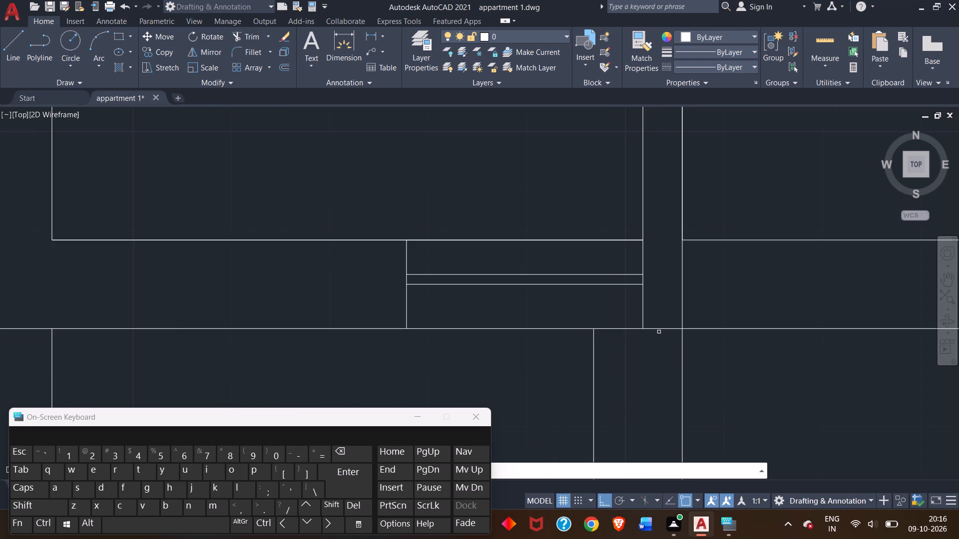
click(659, 328)
Draw lines from the large southwest room's southeast inside corner: a short distance west along the inner wall line and south to the outer wall line.
scroll(647, 364, down, 3)
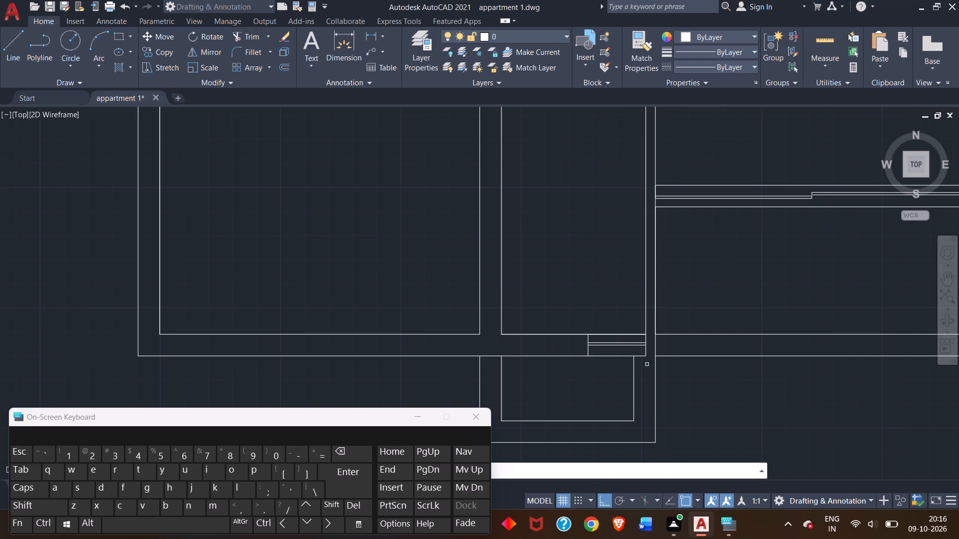
middle_drag(552, 274, 610, 312)
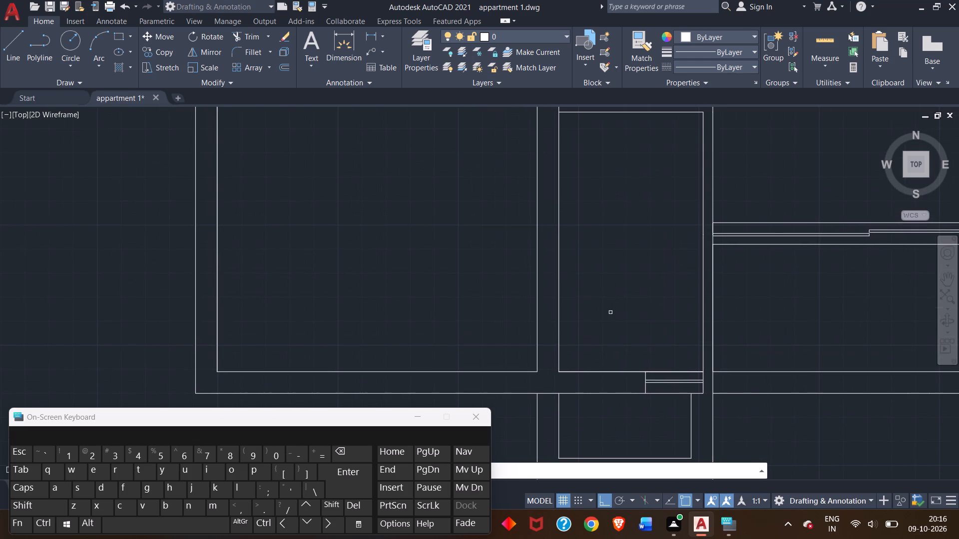
scroll(605, 313, down, 2)
scroll(611, 324, up, 2)
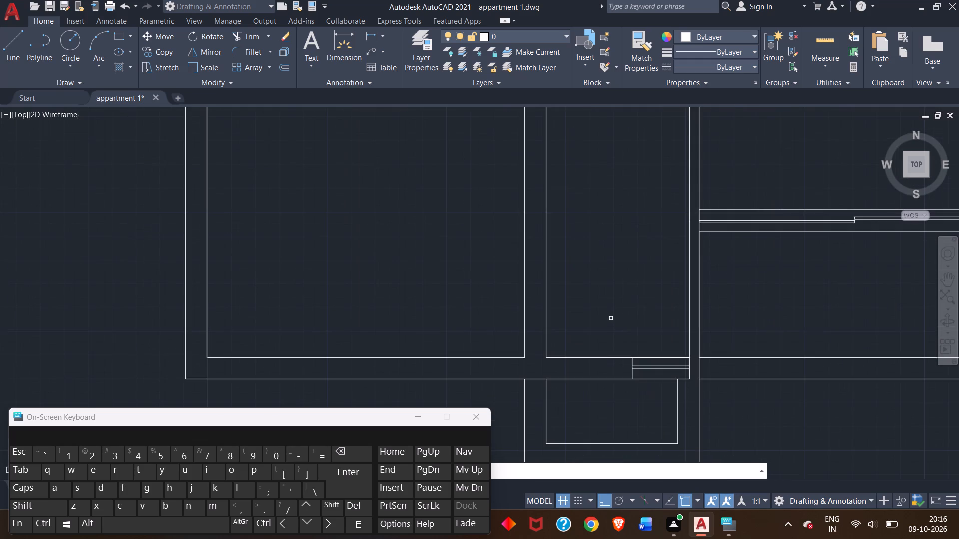
scroll(607, 310, down, 2)
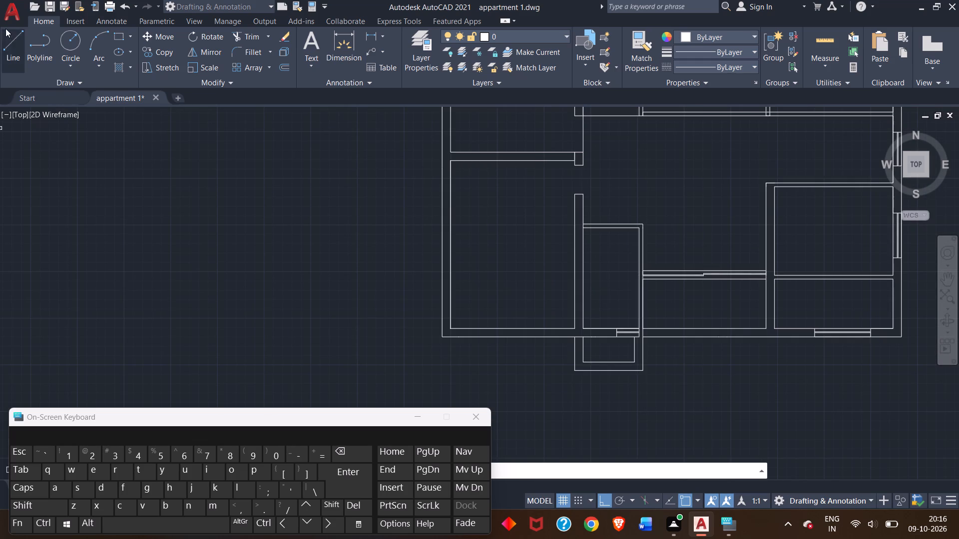
click(5, 41)
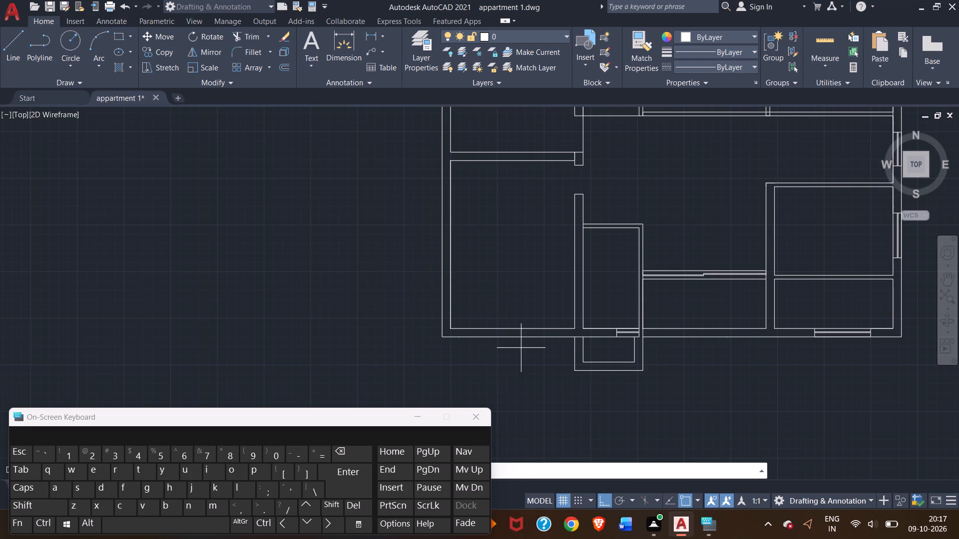
middle_drag(521, 348, 461, 257)
scroll(442, 242, up, 2)
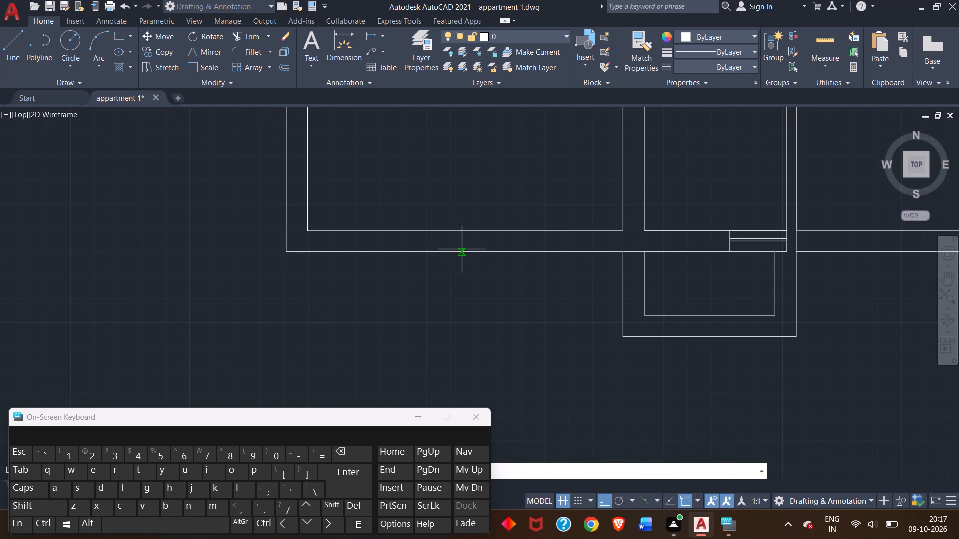
click(624, 232)
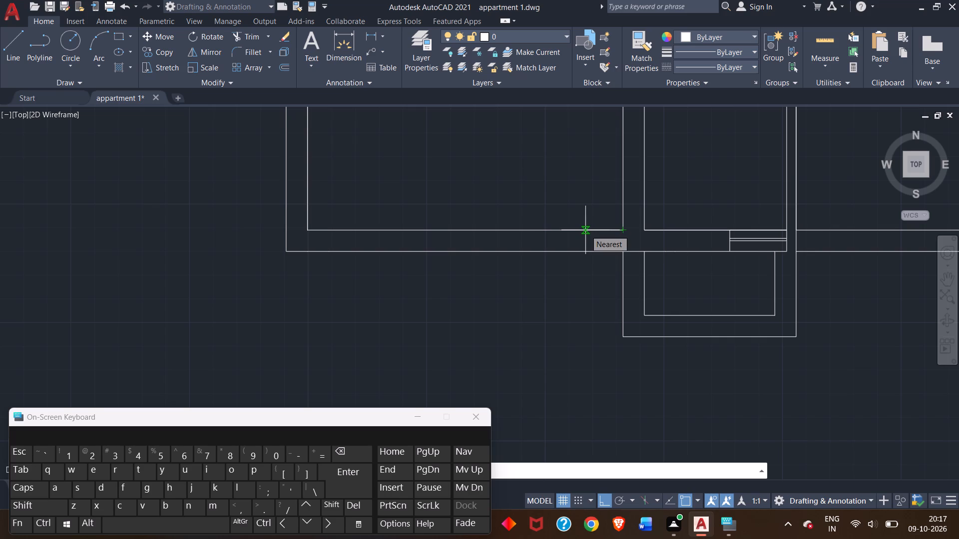
click(585, 230)
click(585, 251)
right_click(574, 271)
click(592, 277)
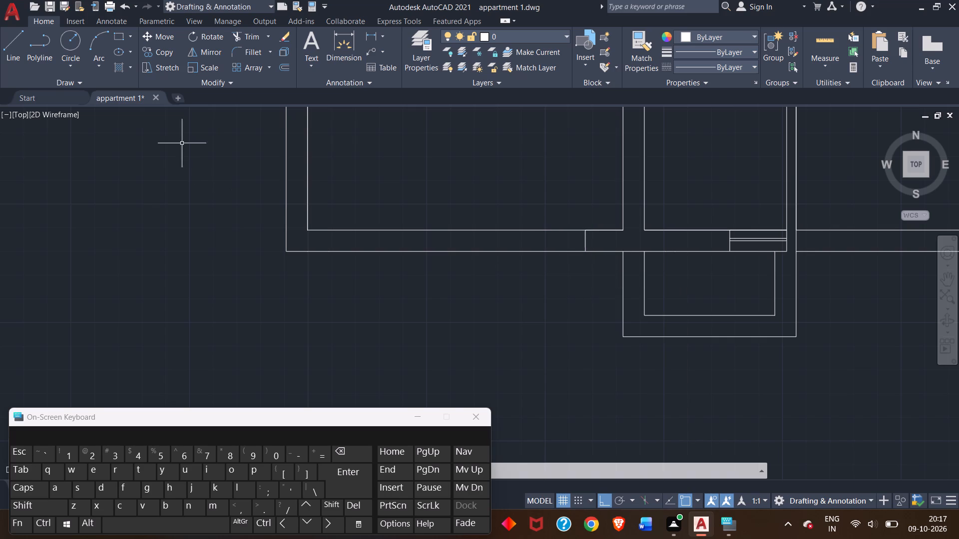
Draw a line from the opening's east jamb 5' west along the southwest room's outer wall line, then north to the inner wall line.
click(7, 53)
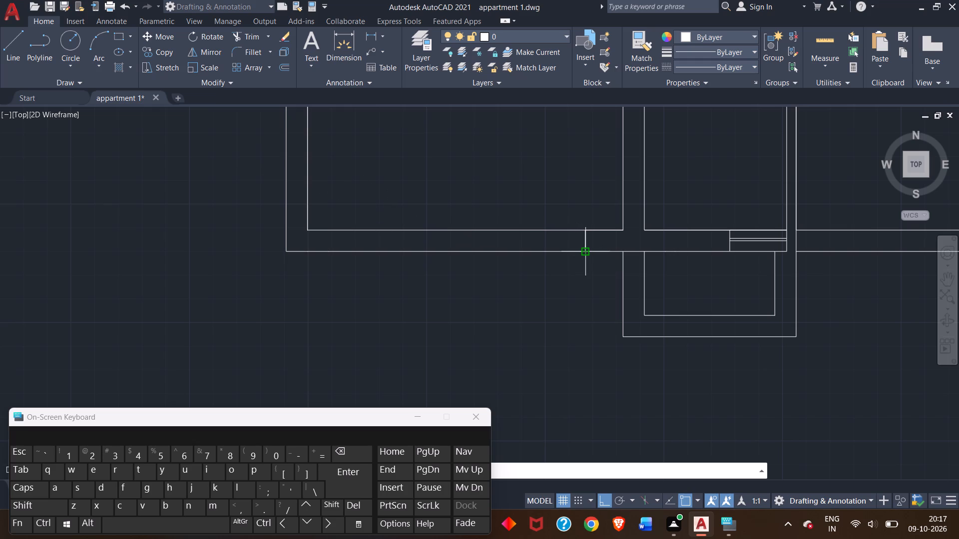
click(586, 250)
text(5')
key(Return)
scroll(441, 236, up, 2)
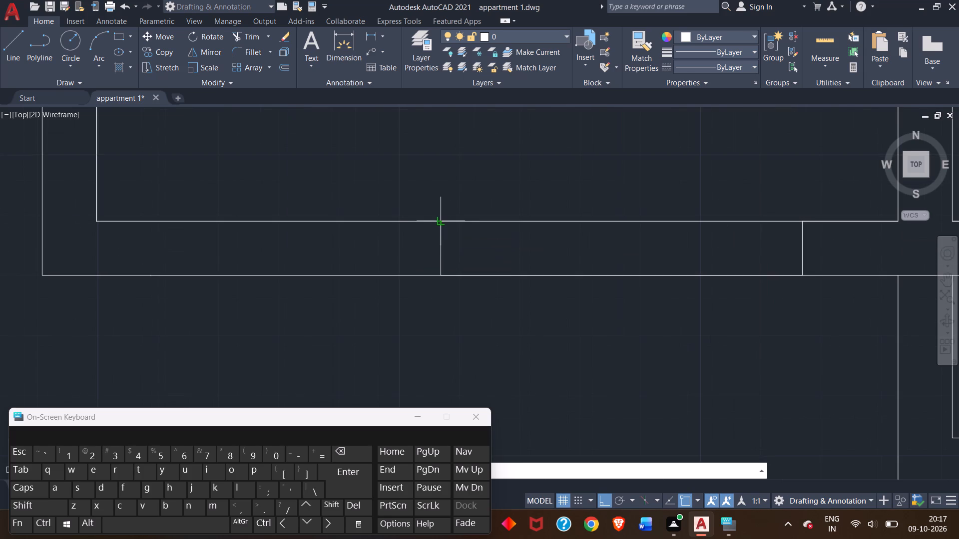
double_click(442, 220)
right_click(448, 222)
click(474, 230)
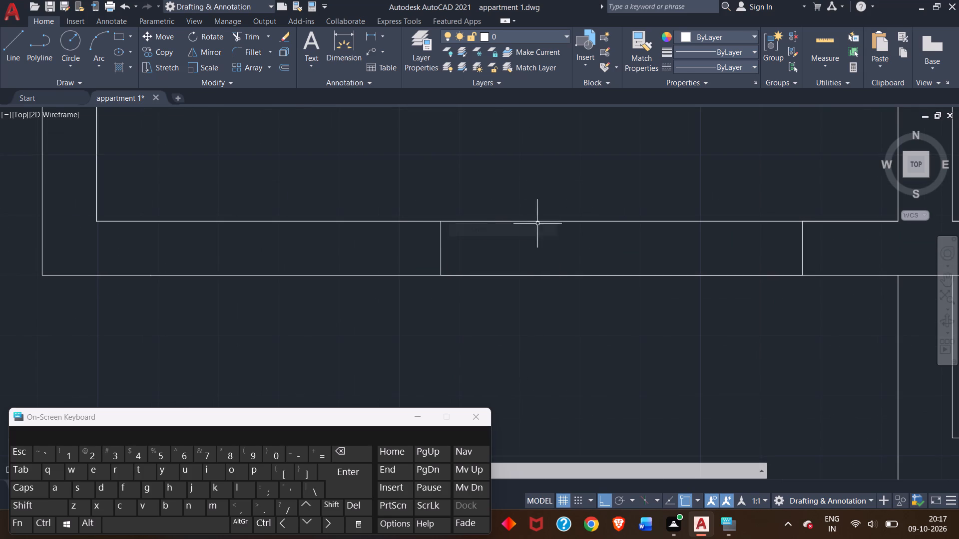
Draw a middle line between the midpoints of the 5' opening's west and east jambs in the southwest room's south wall.
click(10, 53)
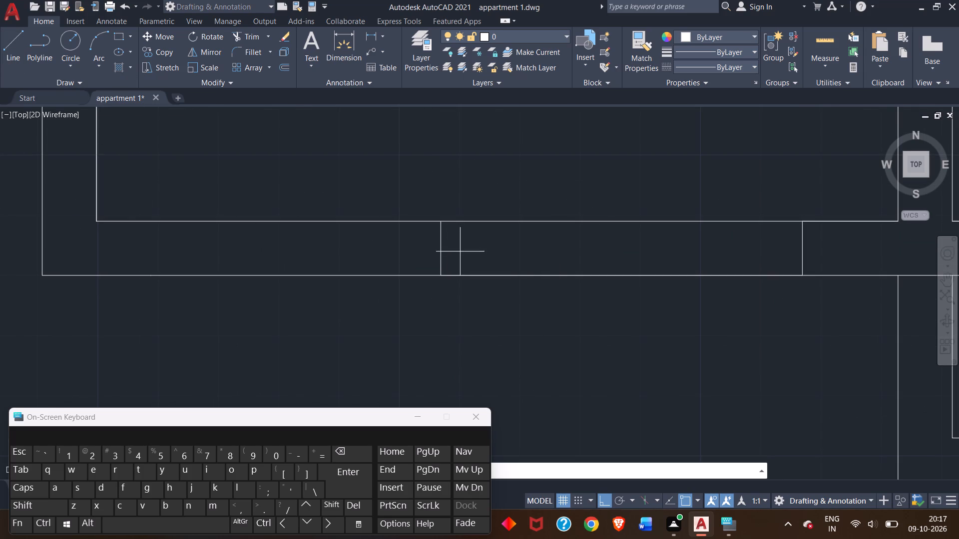
click(442, 249)
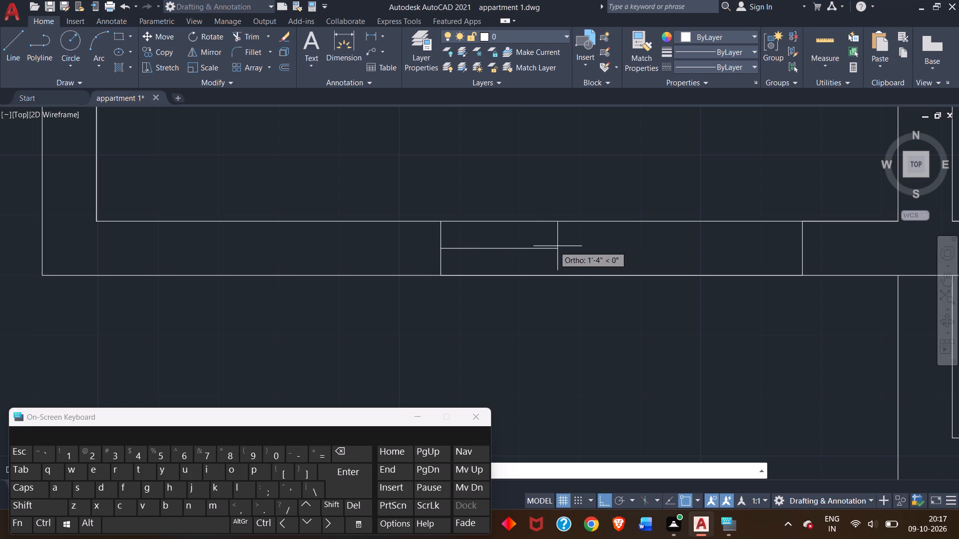
click(804, 250)
right_click(804, 250)
right_click(804, 250)
click(819, 258)
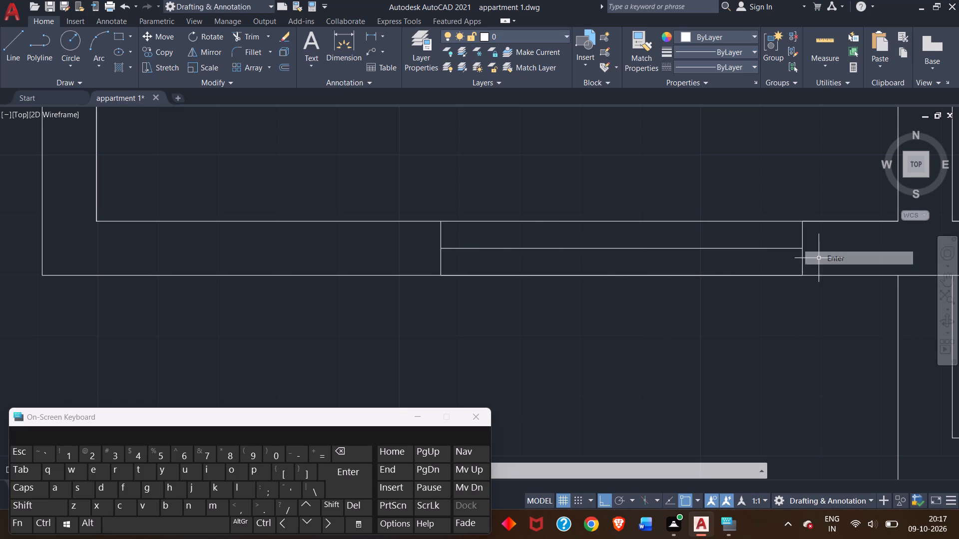
Offset the middle line of the southwest room's south opening 1" to the north.
click(762, 248)
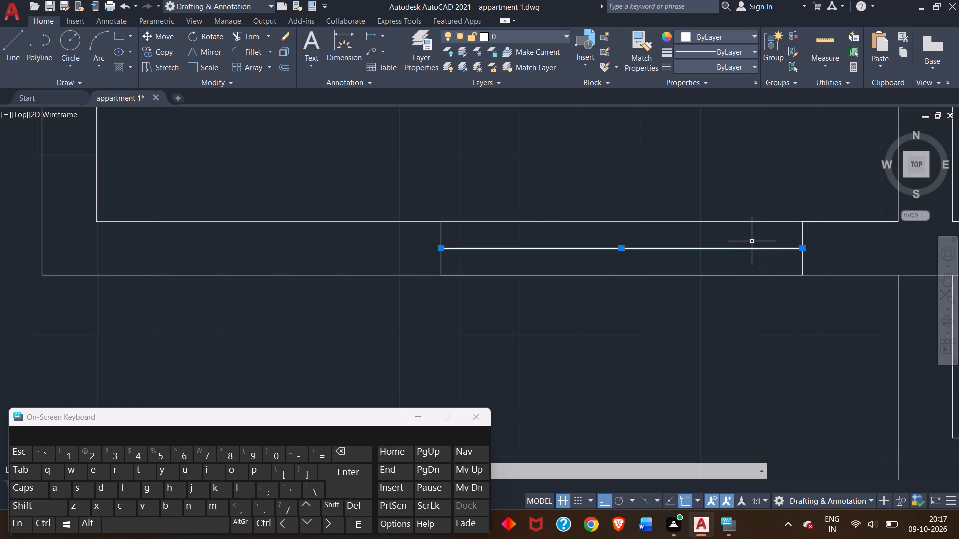
text(off)
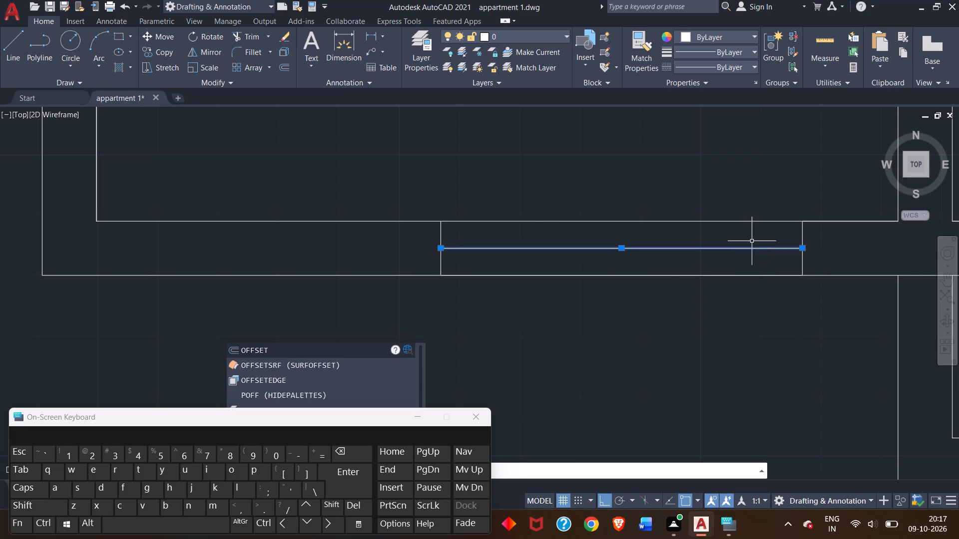
key(Return)
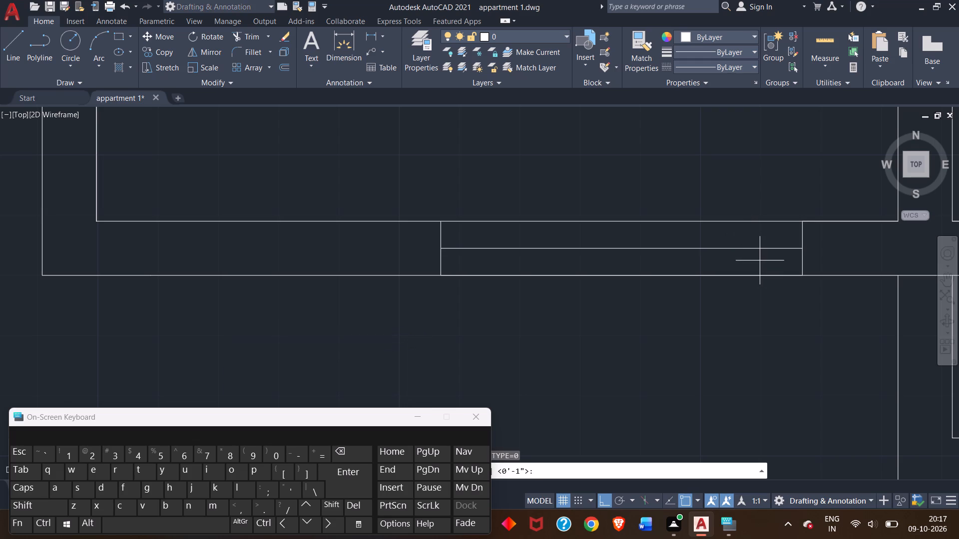
key(1)
key(shift+quotedbl)
key(Return)
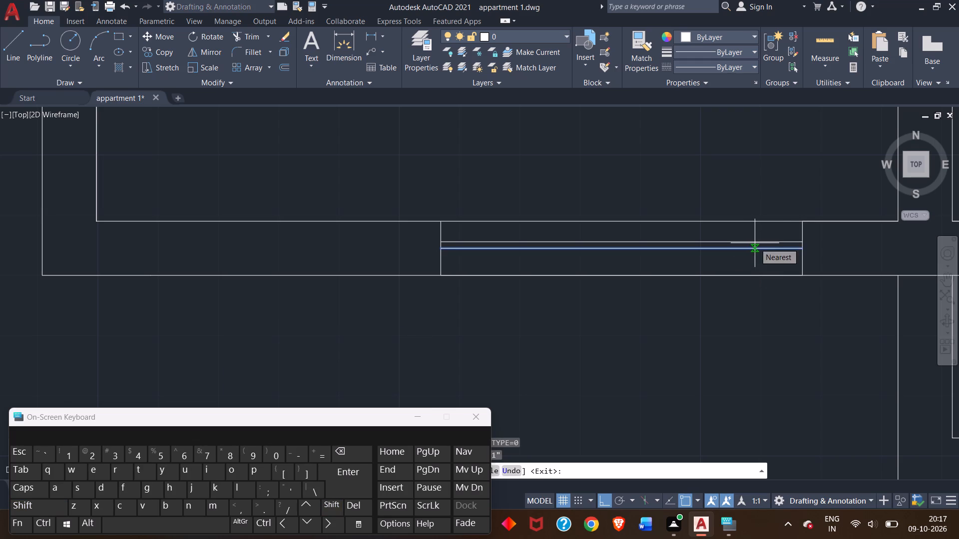
click(750, 239)
Outline a 3' window opening in the southwest room's west wall, starting a short distance south of its northwest inside corner, with jambs across the wall.
scroll(587, 320, down, 4)
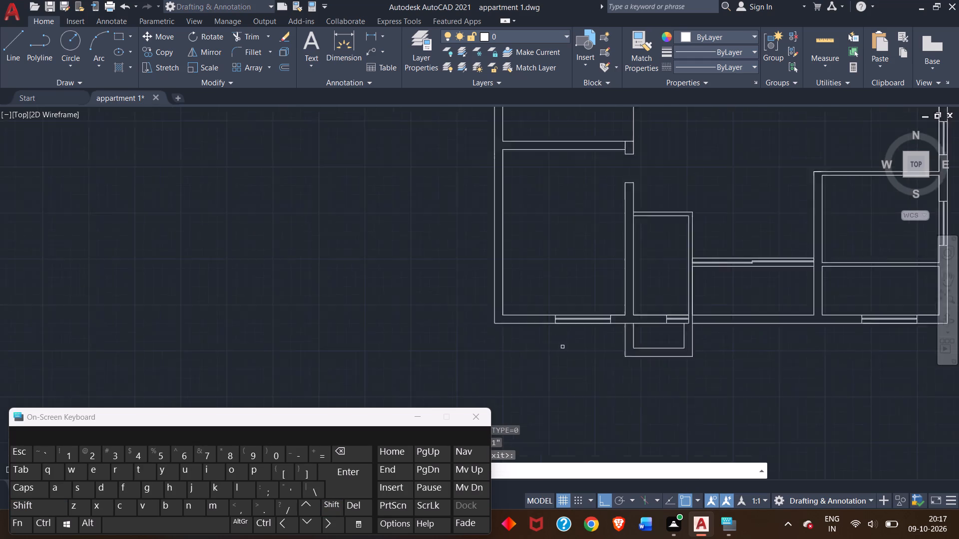
scroll(562, 347, down, 1)
middle_drag(559, 345, 453, 348)
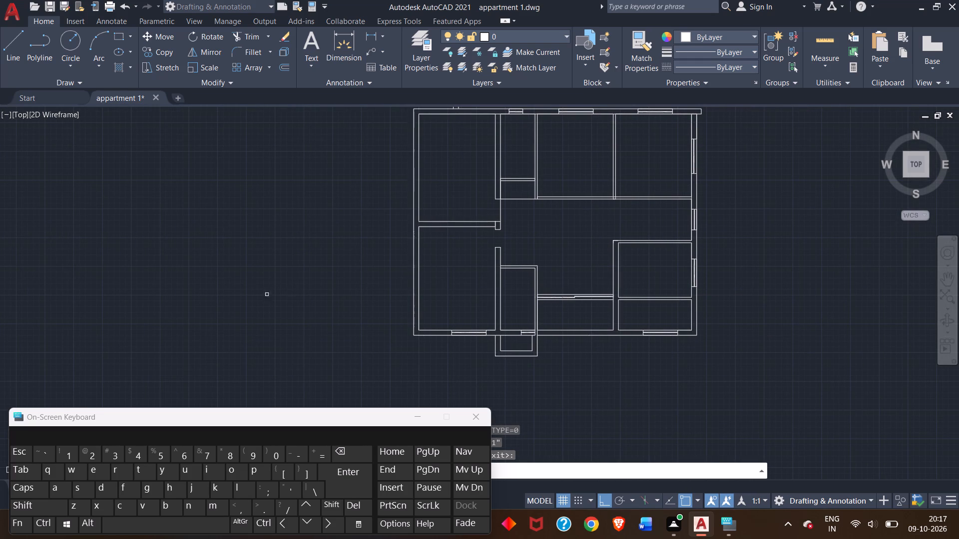
click(16, 50)
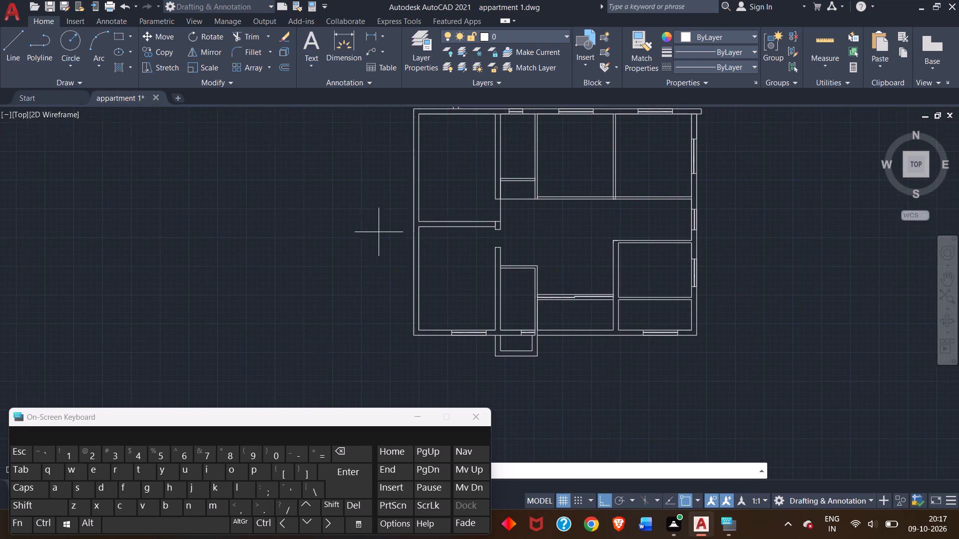
scroll(380, 232, up, 2)
middle_drag(404, 237, 452, 159)
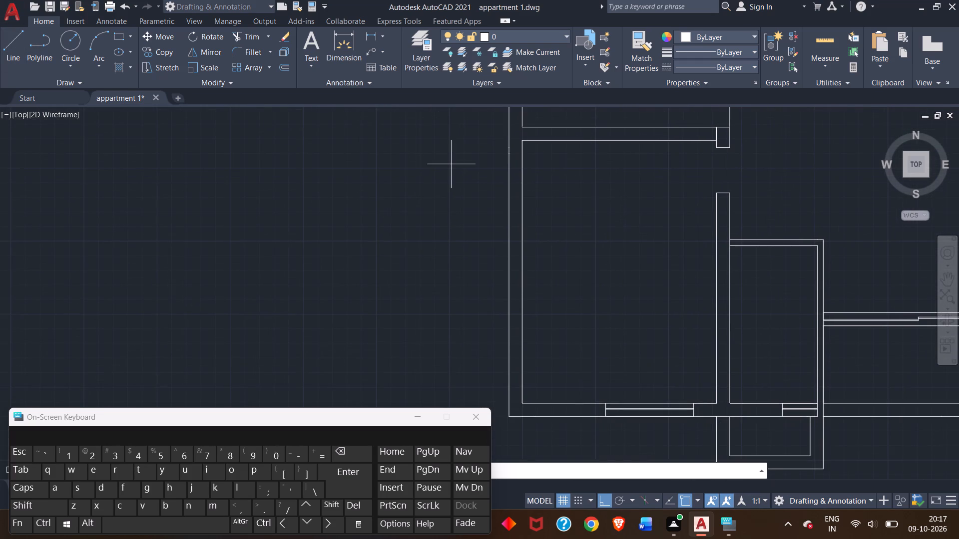
click(523, 142)
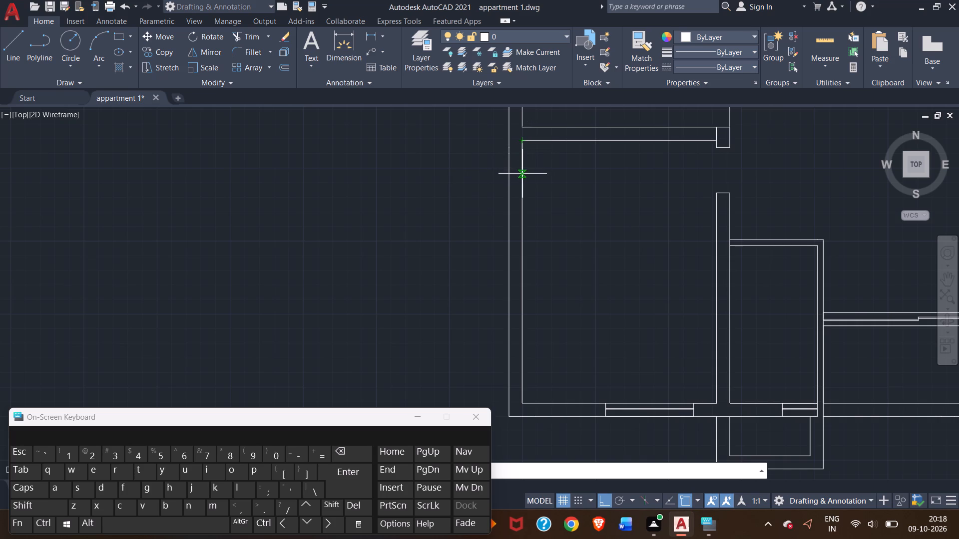
click(522, 179)
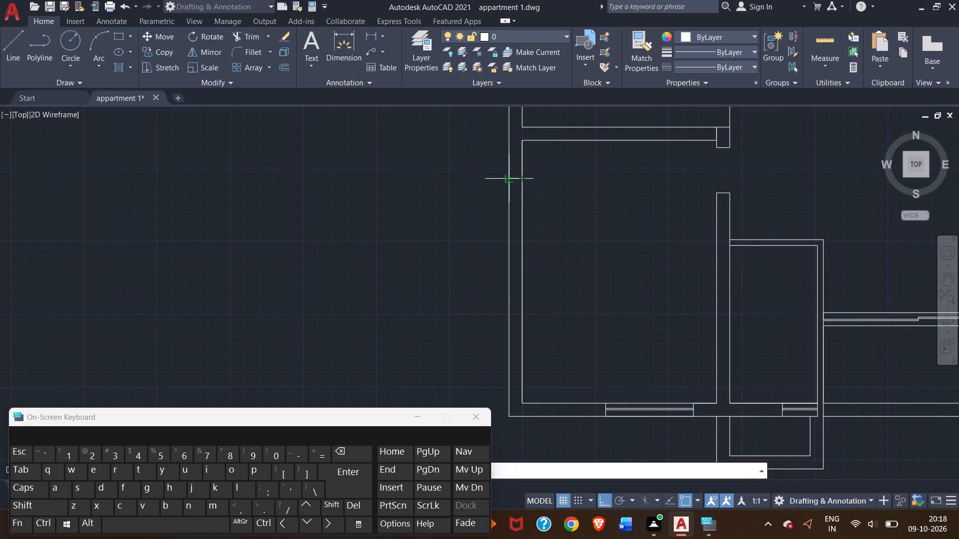
click(507, 175)
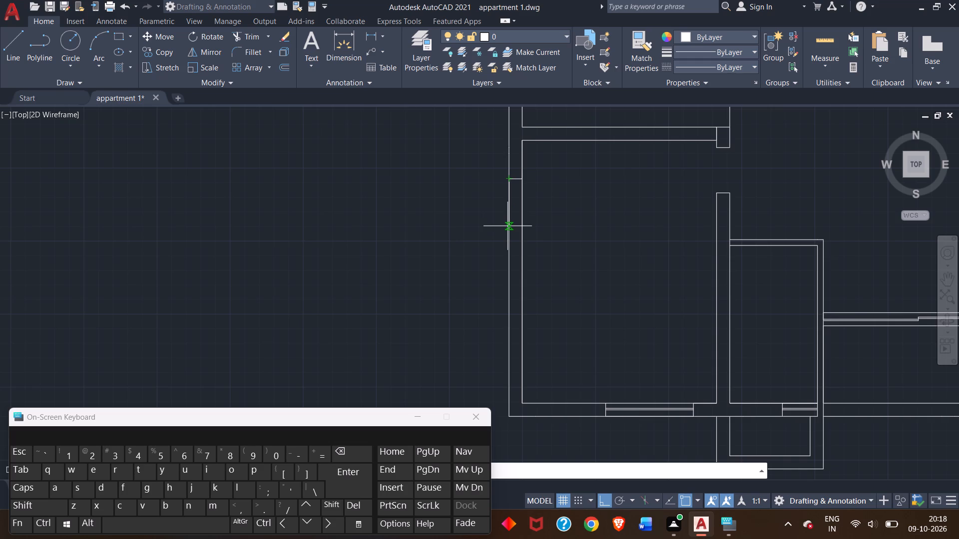
text(3')
key(Return)
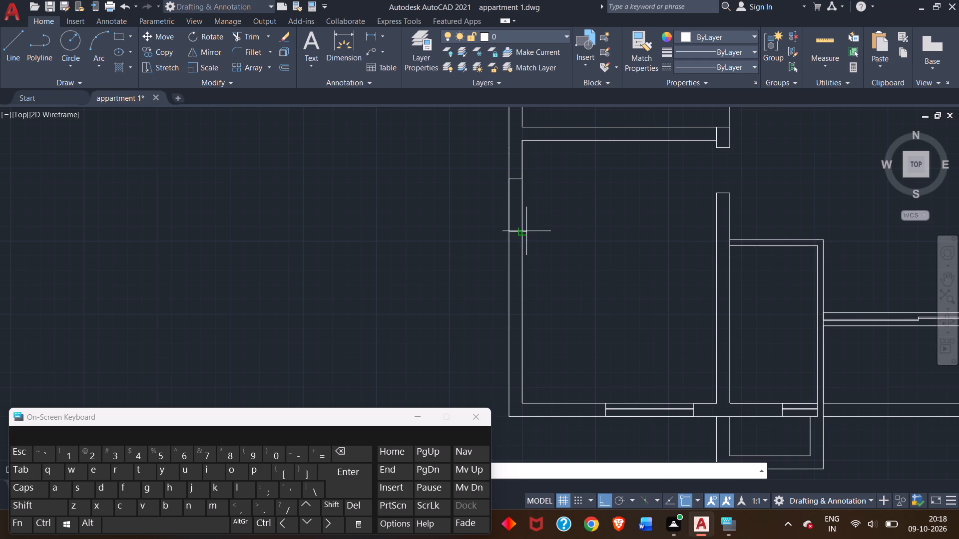
scroll(525, 230, up, 2)
click(515, 233)
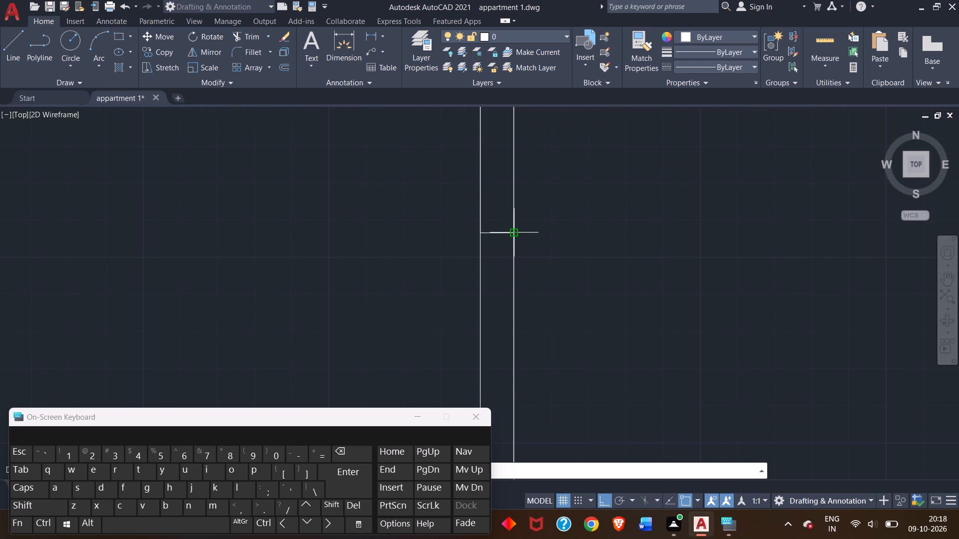
right_click(515, 234)
click(536, 239)
Draw a middle line between the midpoints of the west wall opening's north and south jambs.
scroll(420, 259, down, 2)
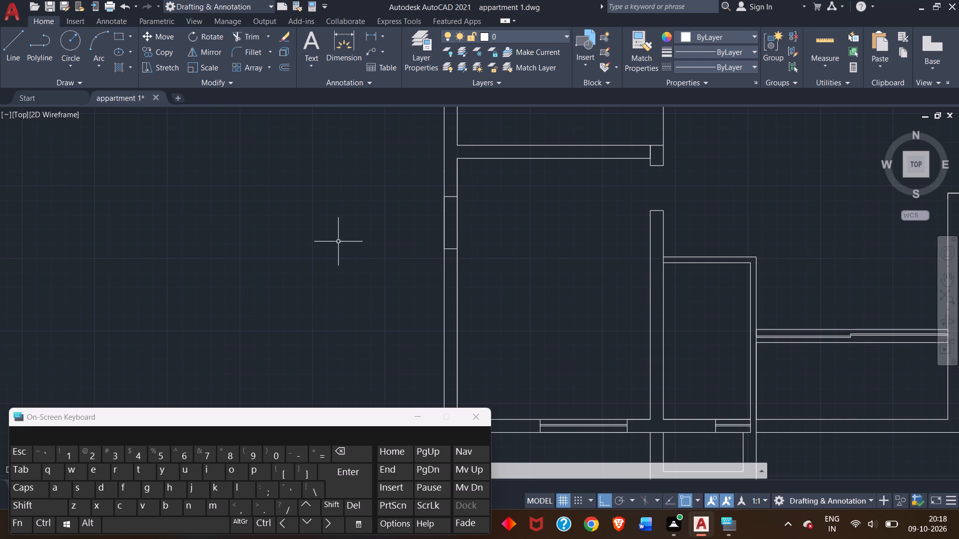
click(8, 44)
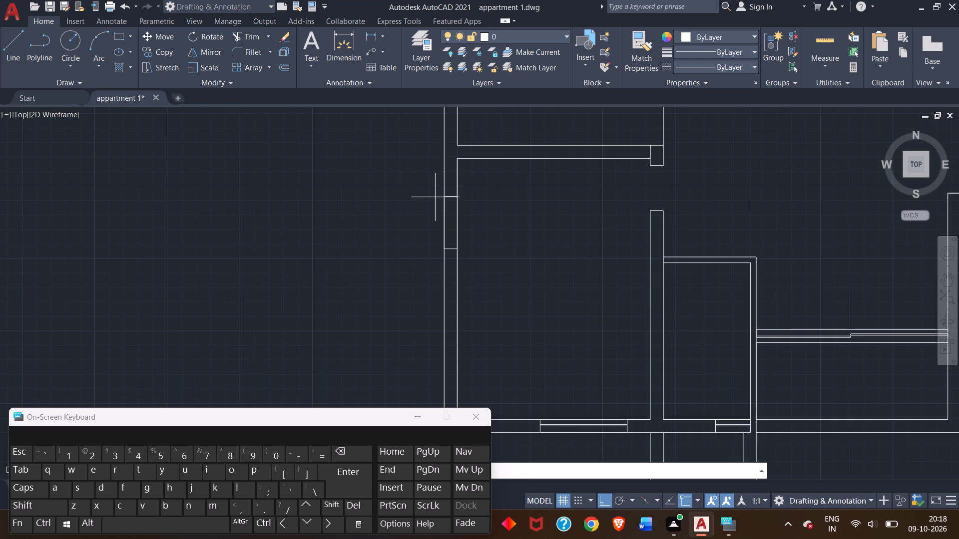
scroll(437, 197, up, 3)
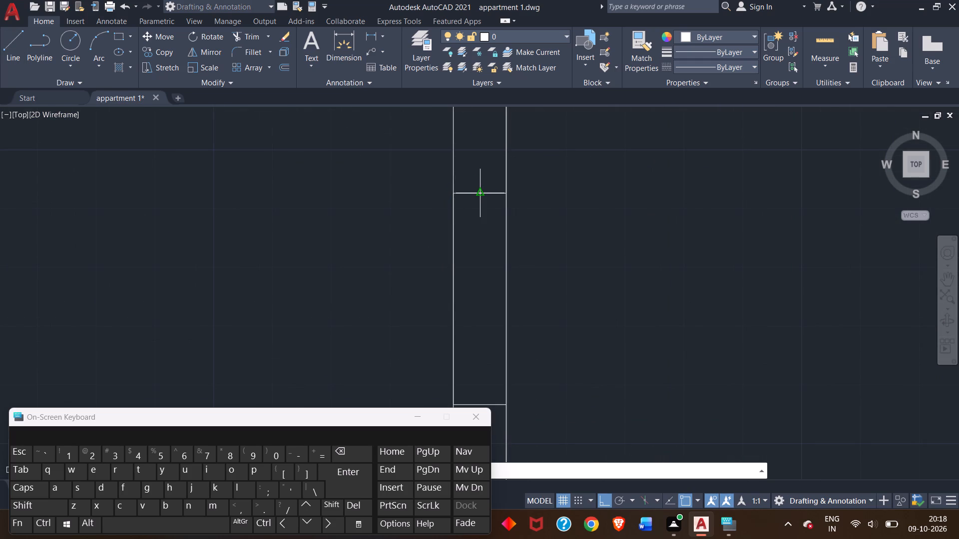
click(480, 194)
scroll(487, 314, down, 2)
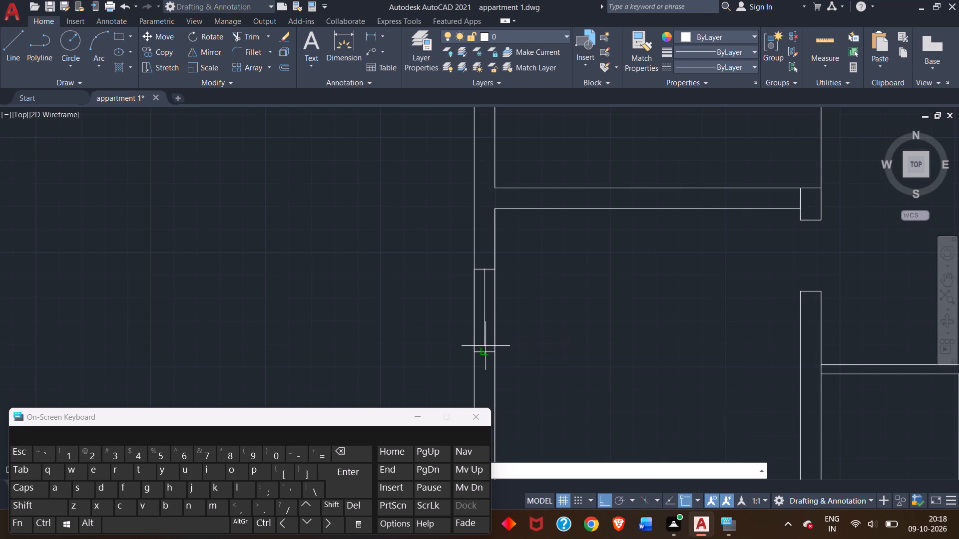
scroll(483, 345, up, 2)
click(485, 363)
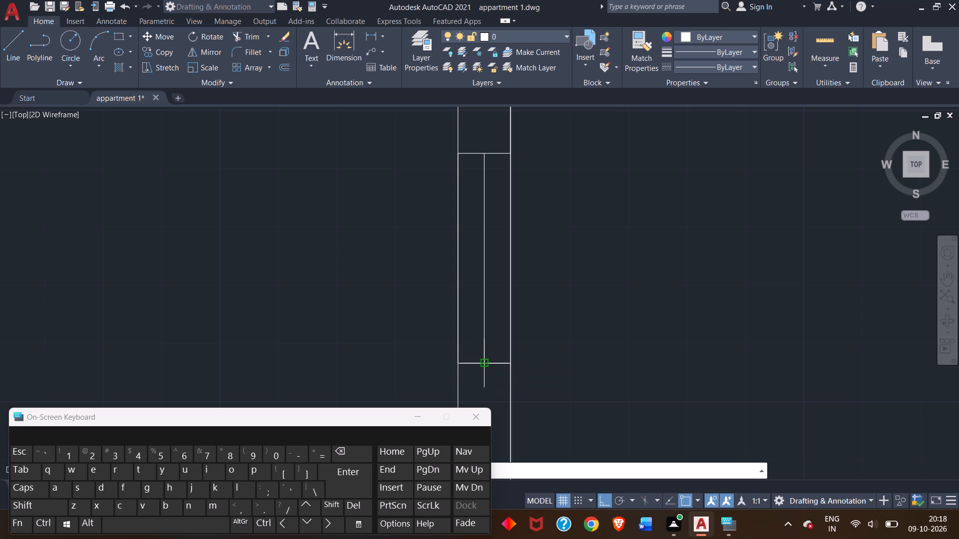
right_click(490, 336)
click(511, 343)
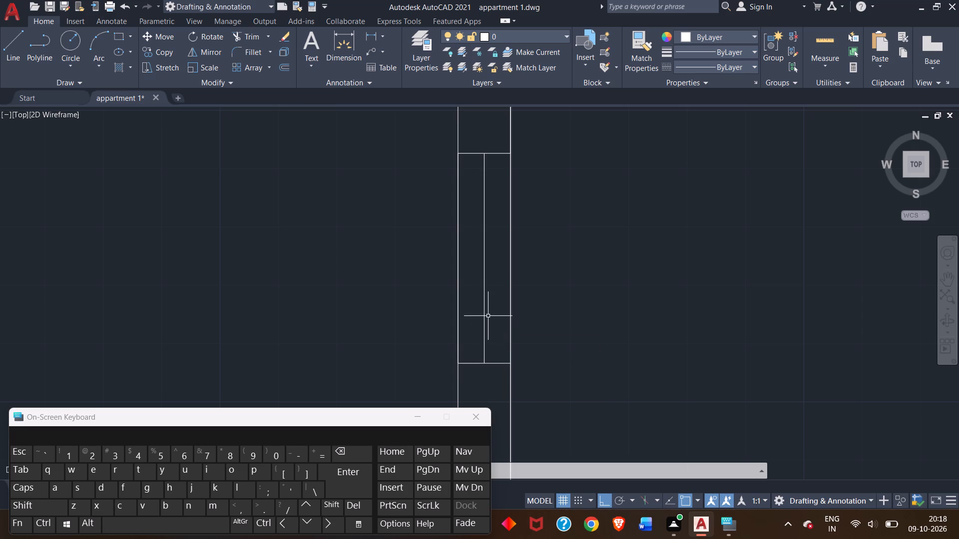
Offset the west wall opening's middle line 1" to the east.
click(485, 293)
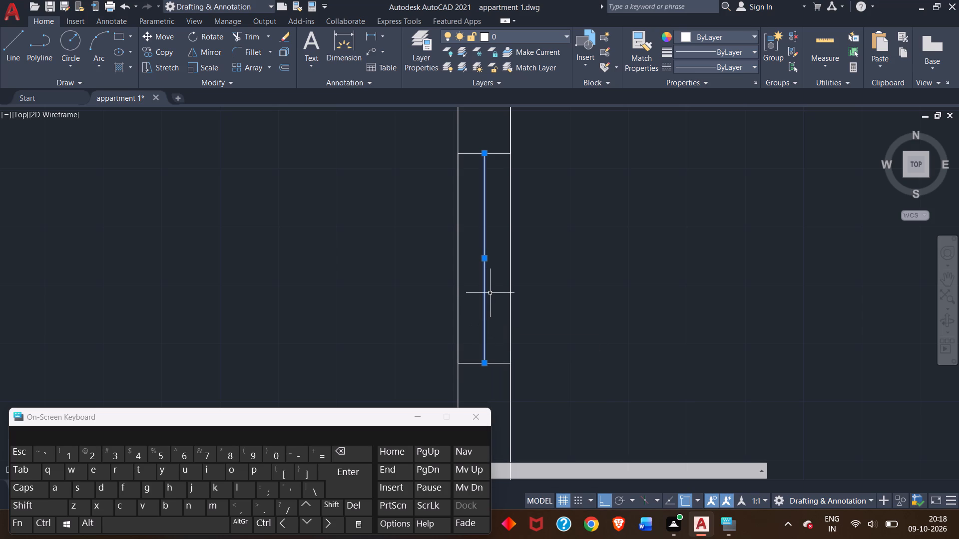
text(off)
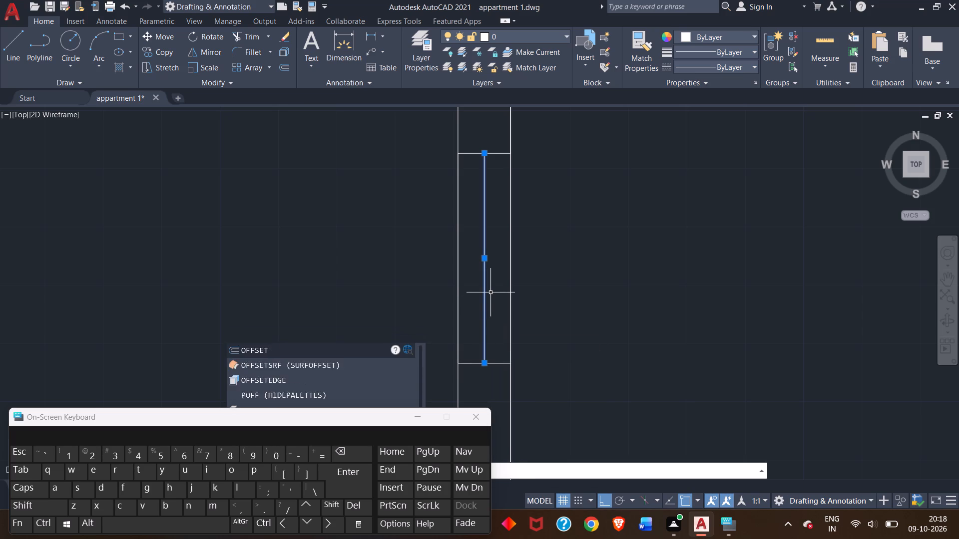
key(Return)
key(1)
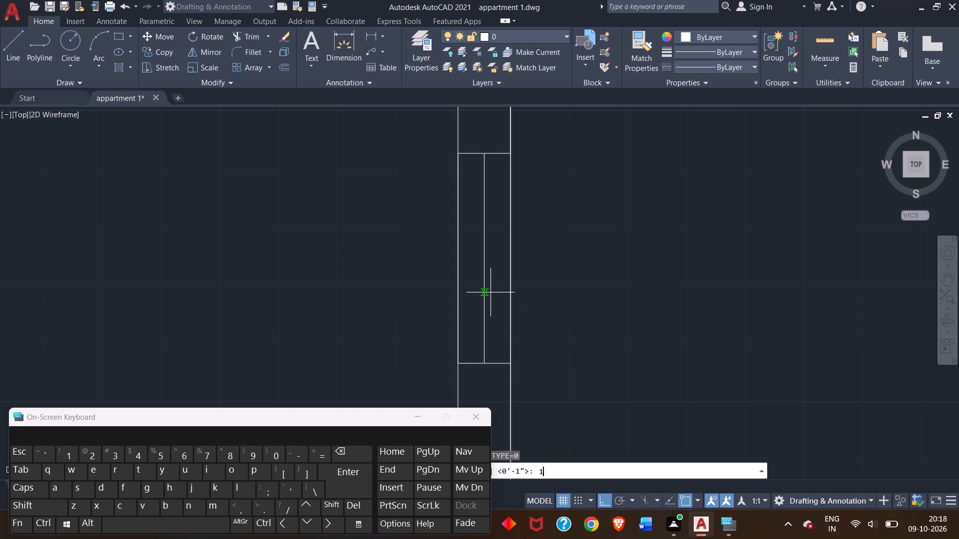
key(shift+quotedbl)
key(Return)
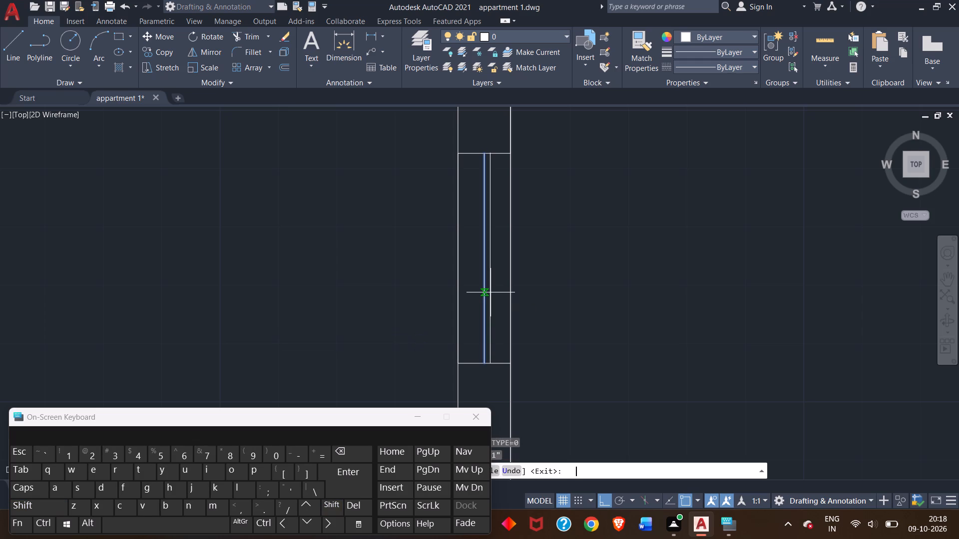
click(524, 309)
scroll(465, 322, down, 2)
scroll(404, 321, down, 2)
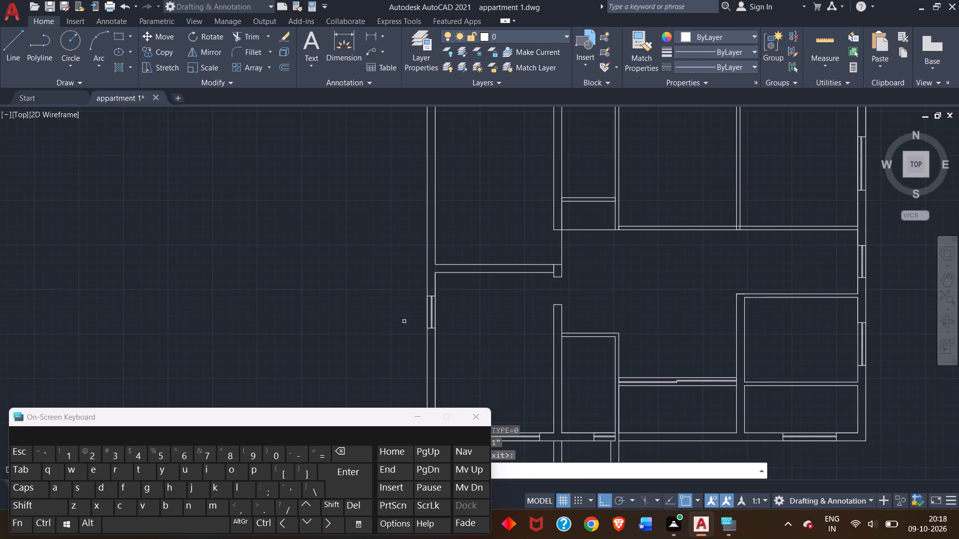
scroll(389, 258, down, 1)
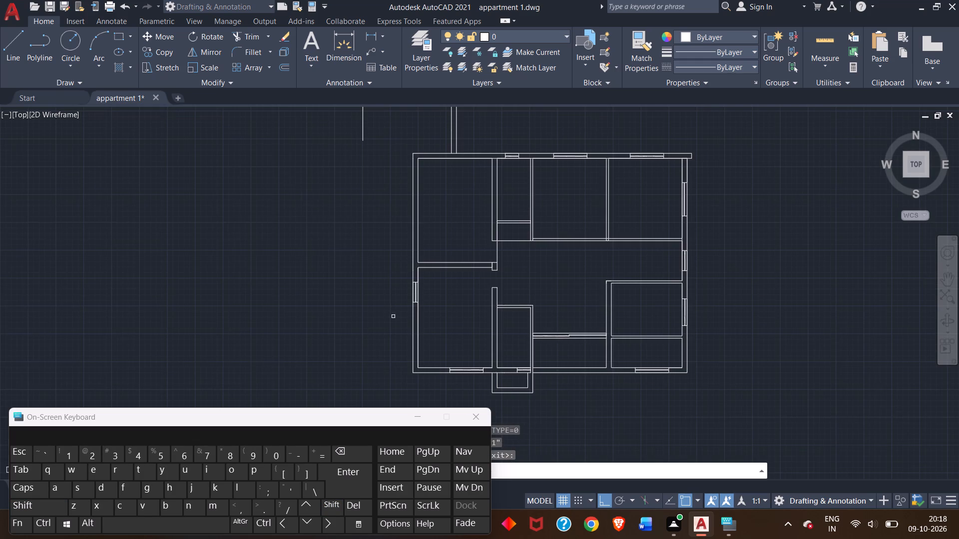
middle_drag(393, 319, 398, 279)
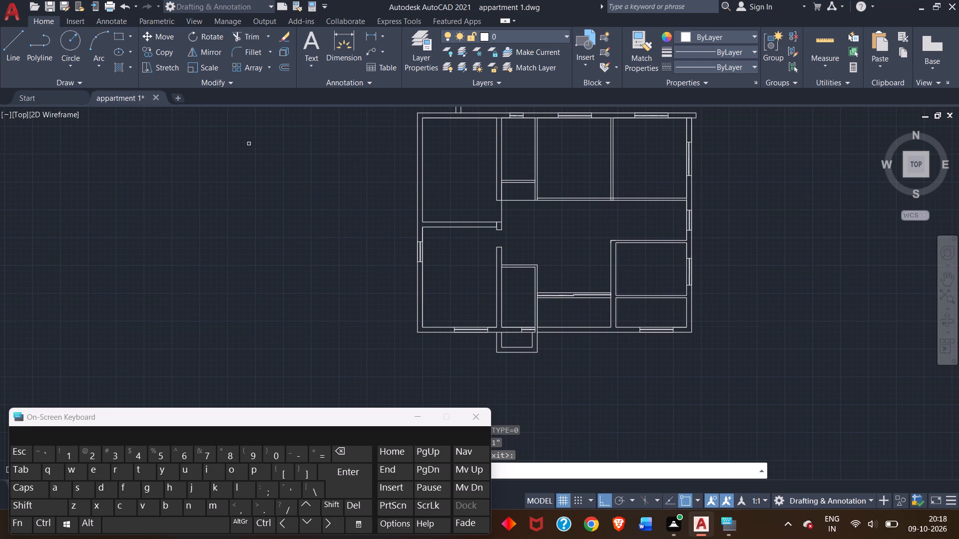
Outline a 4' window opening in the northwest room's west wall, starting 3' north of its southwest inside corner, with jambs across the wall.
click(23, 51)
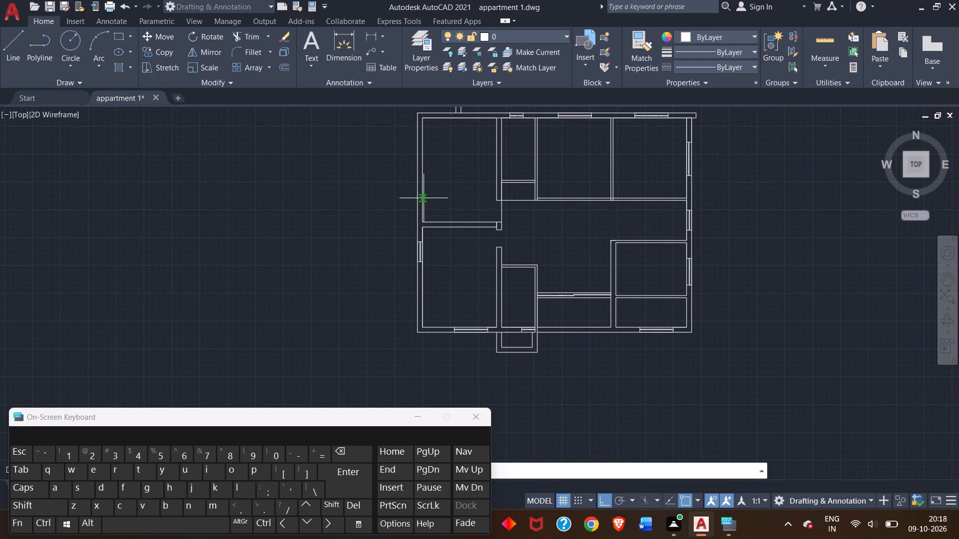
scroll(428, 200, up, 1)
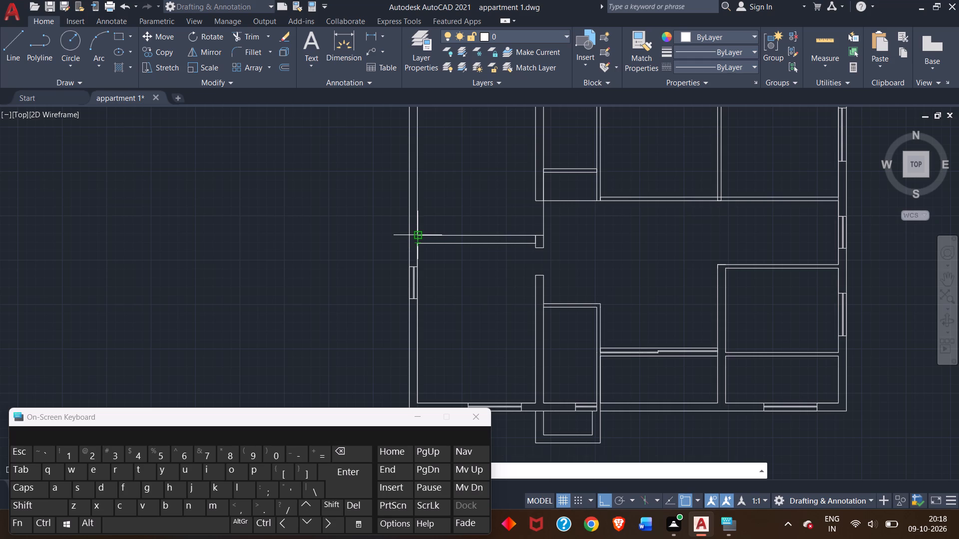
scroll(420, 237, up, 2)
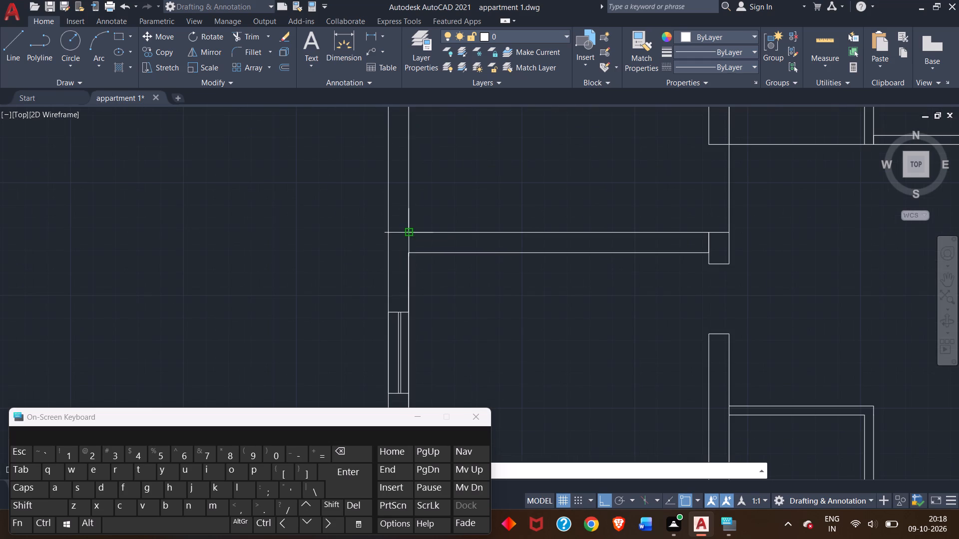
click(410, 230)
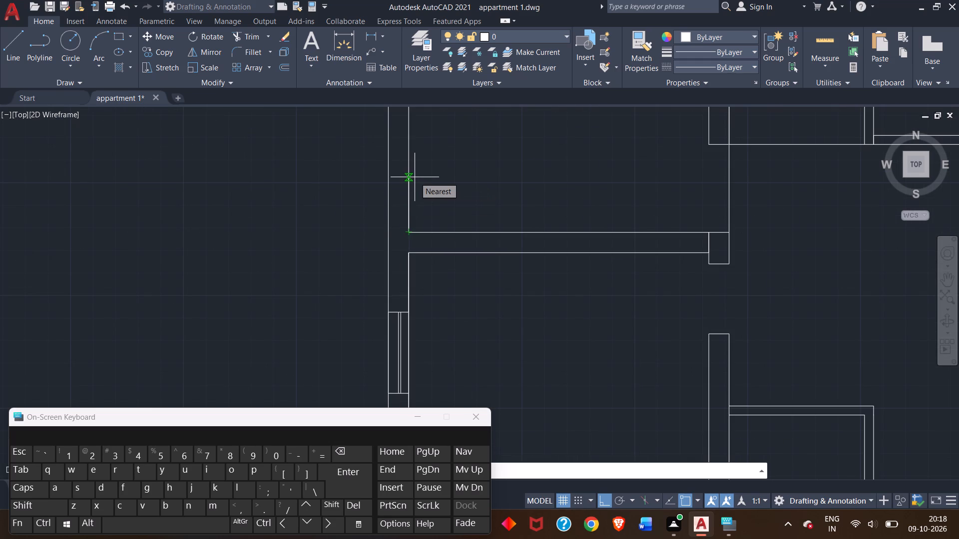
text(3')
key(Return)
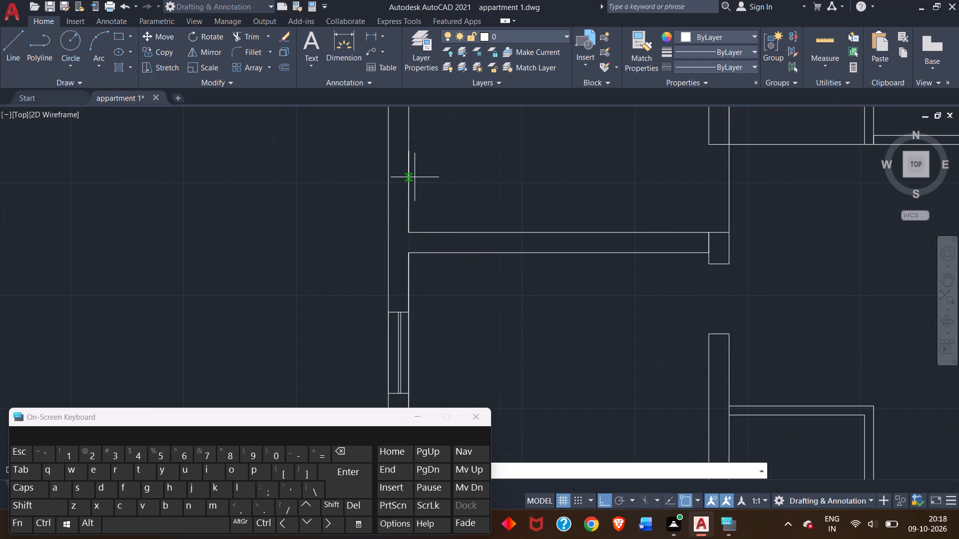
scroll(383, 152, up, 1)
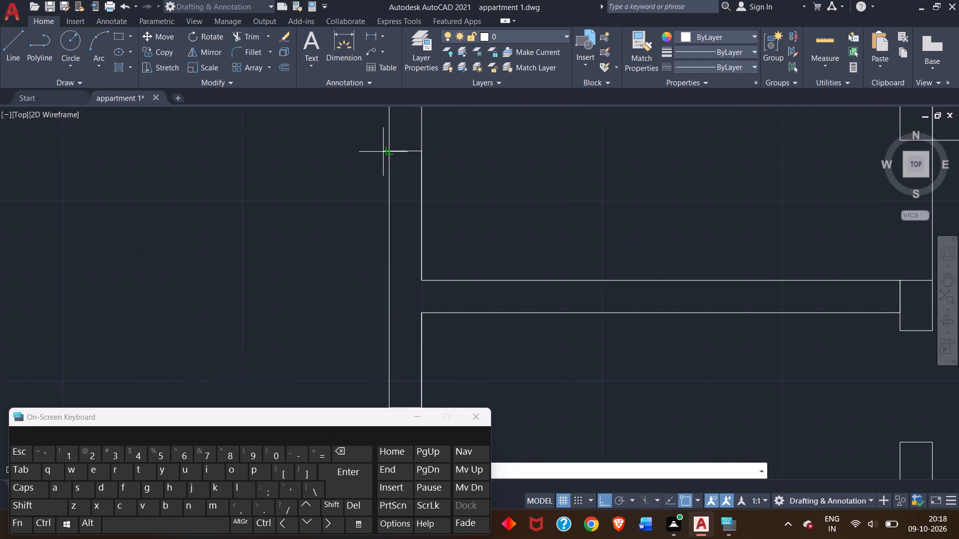
scroll(383, 152, up, 2)
click(391, 151)
scroll(396, 147, down, 4)
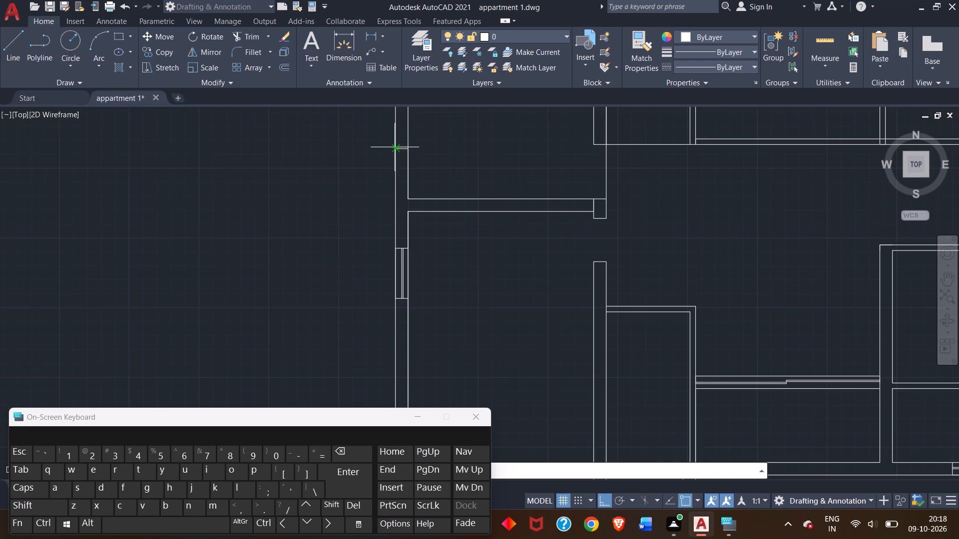
middle_drag(391, 148, 438, 292)
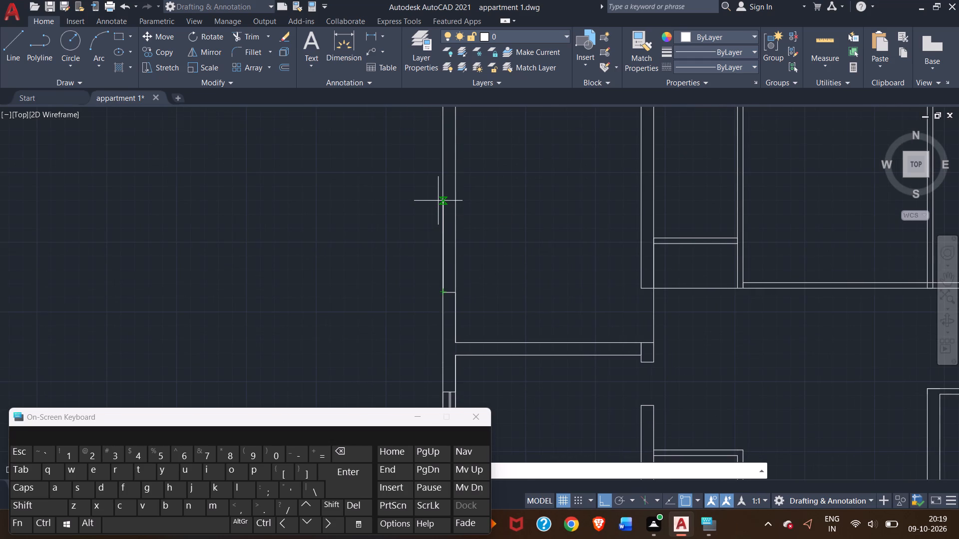
text(4')
key(Return)
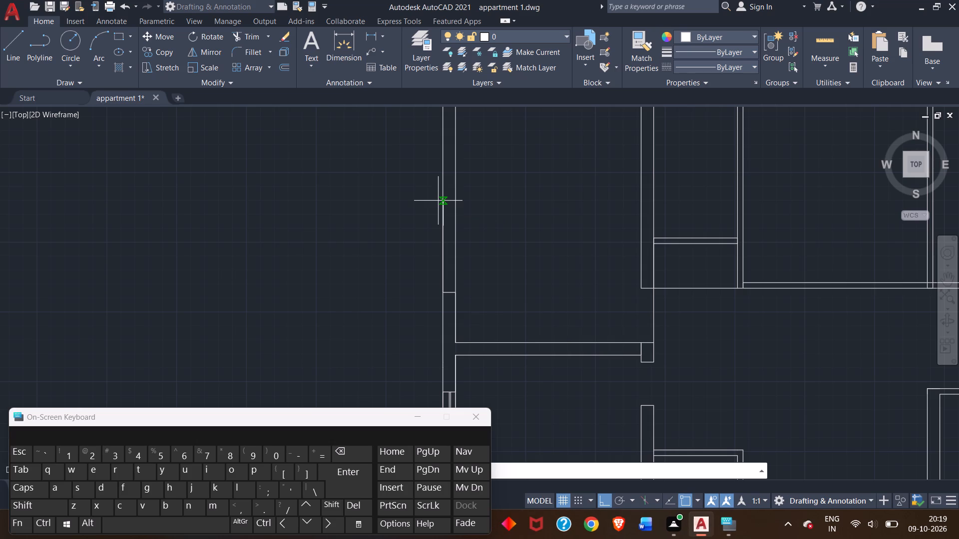
scroll(462, 230, up, 3)
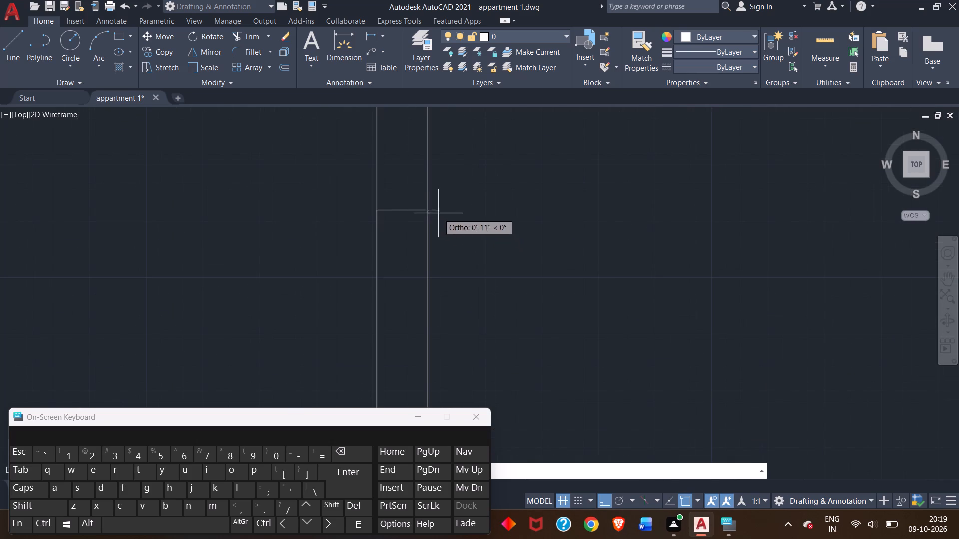
click(429, 210)
right_click(429, 210)
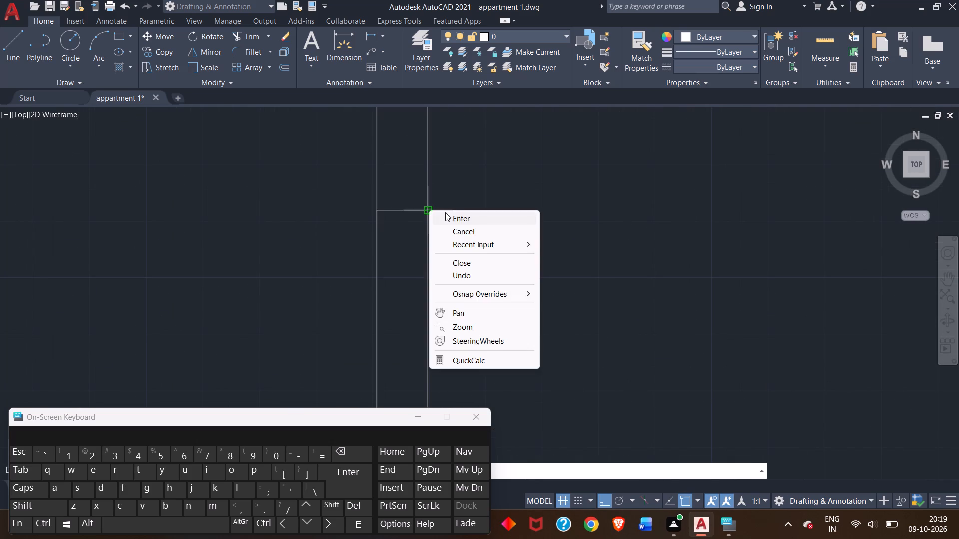
click(459, 218)
scroll(910, 344, down, 2)
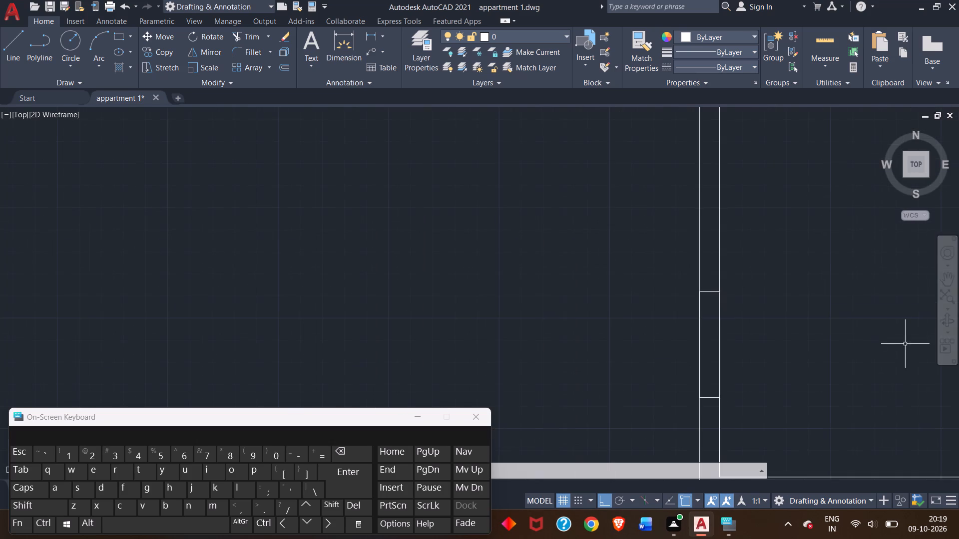
Draw a middle line between the midpoints of the north and south jambs of the northwest room's west wall opening.
click(6, 49)
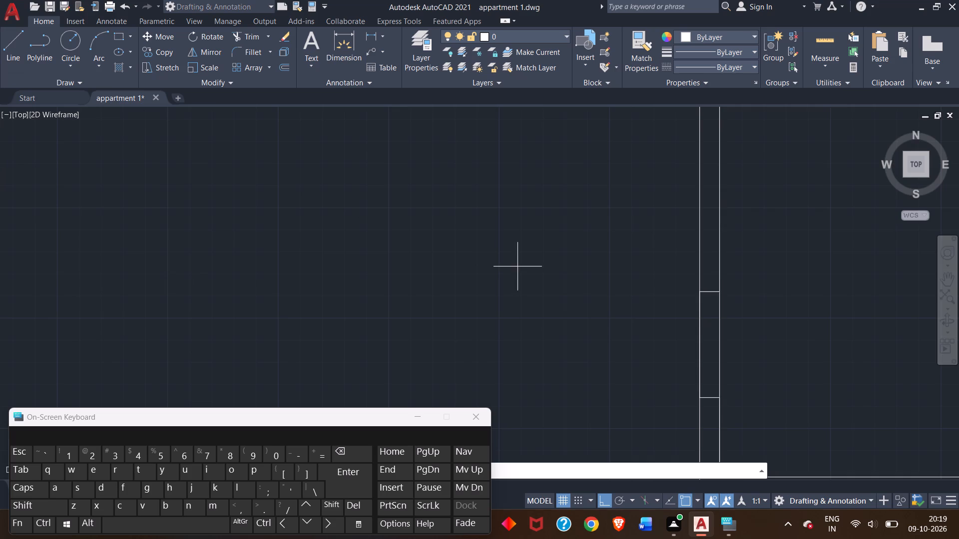
middle_drag(716, 279, 674, 203)
scroll(676, 219, up, 3)
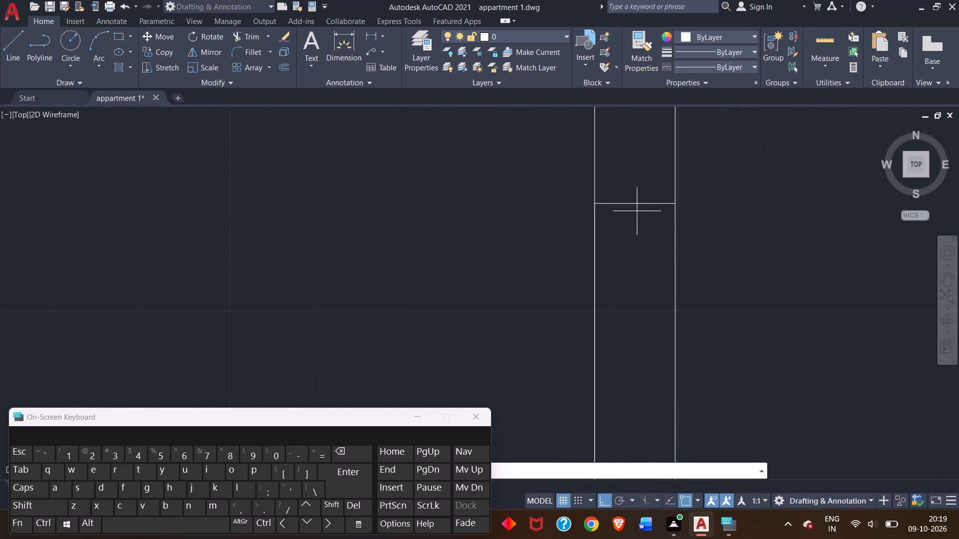
click(636, 206)
scroll(633, 317, down, 2)
middle_drag(634, 327, 631, 319)
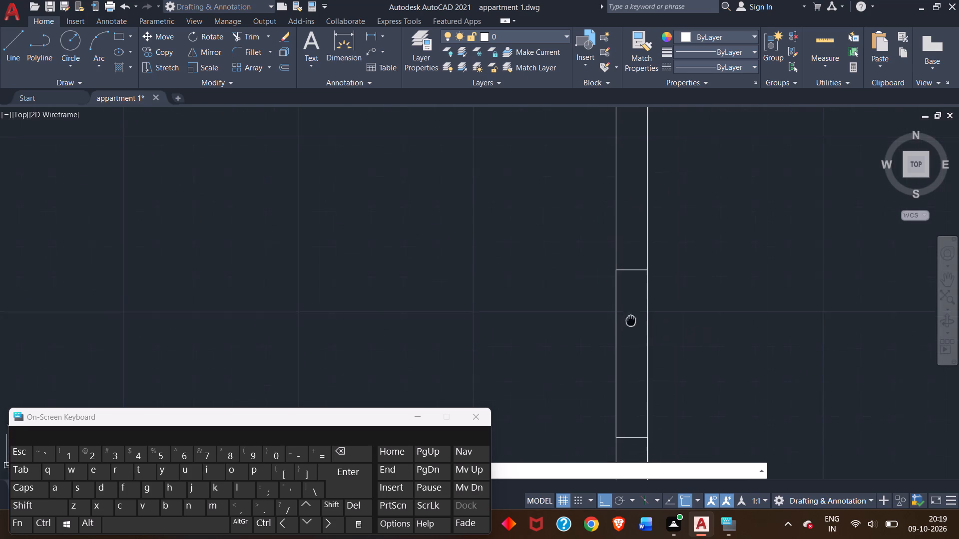
middle_drag(631, 319, 620, 229)
scroll(622, 345, up, 3)
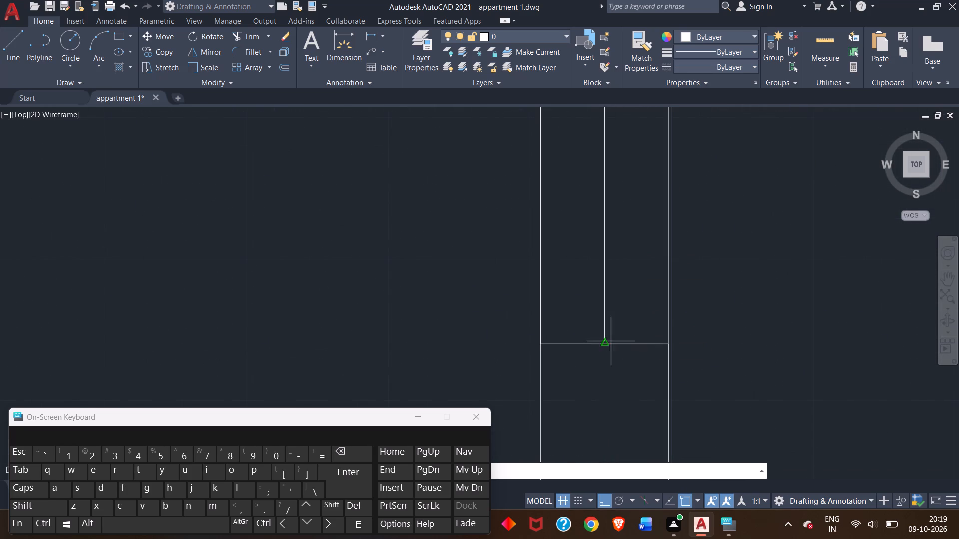
click(605, 344)
right_click(611, 335)
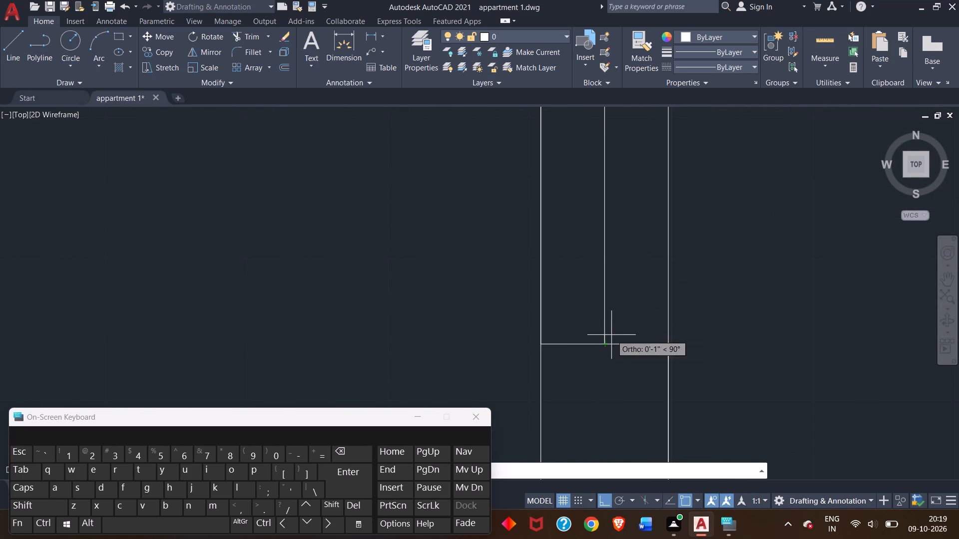
click(632, 341)
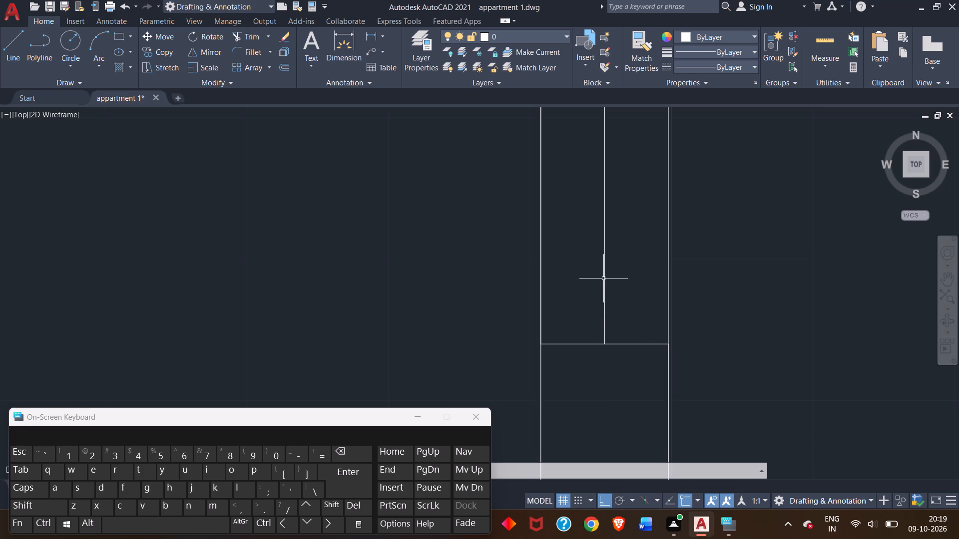
Offset the middle line of the northwest room's west wall opening 1" to the east.
click(603, 278)
text(off)
key(Return)
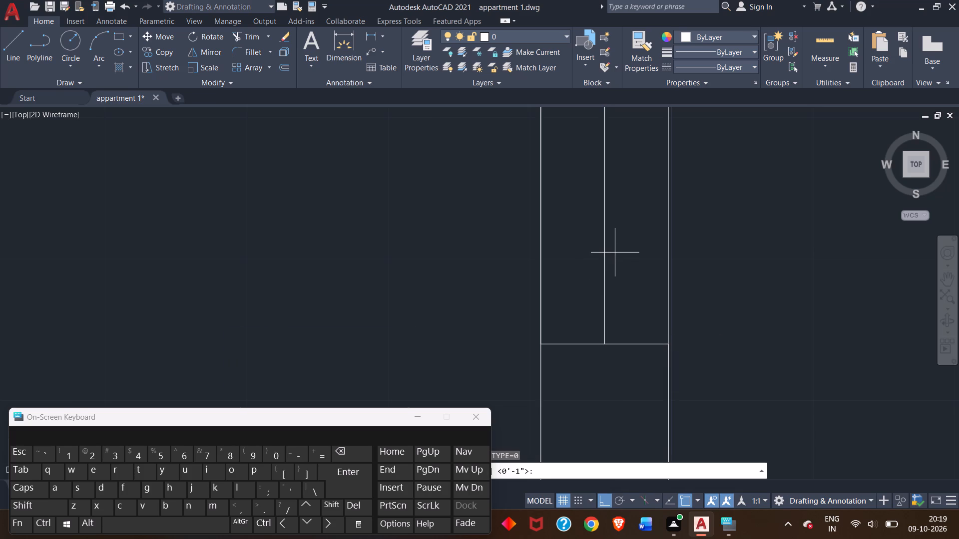
key(1)
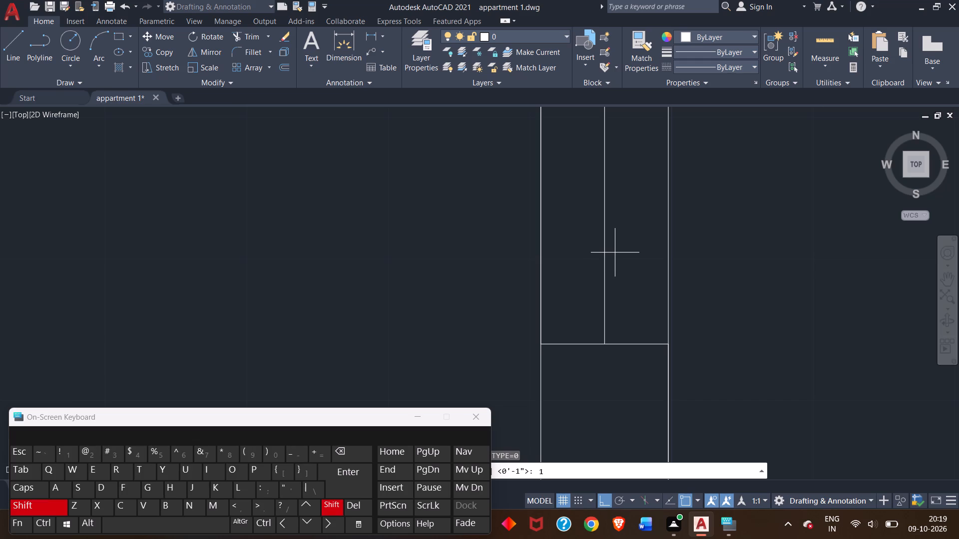
key(shift+quotedbl)
key(Return)
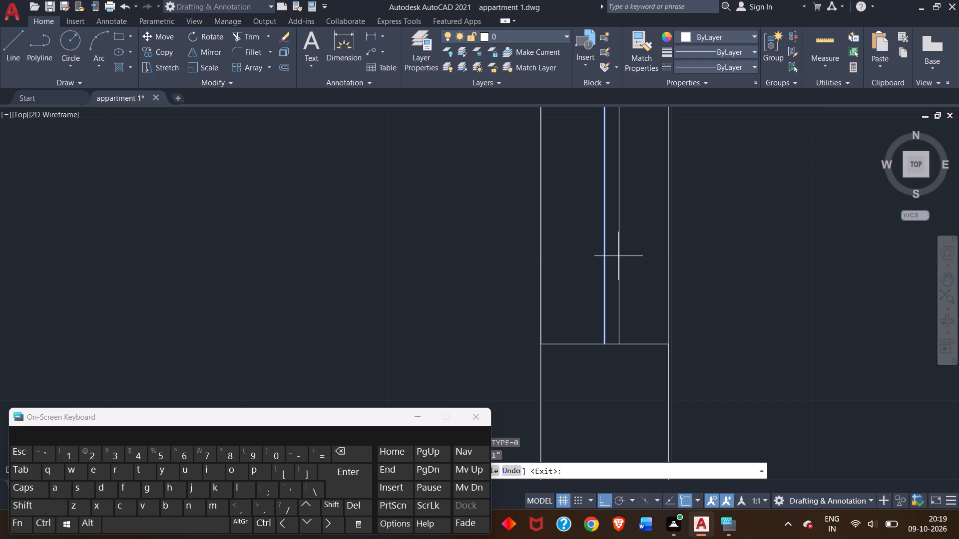
click(618, 256)
scroll(601, 317, down, 5)
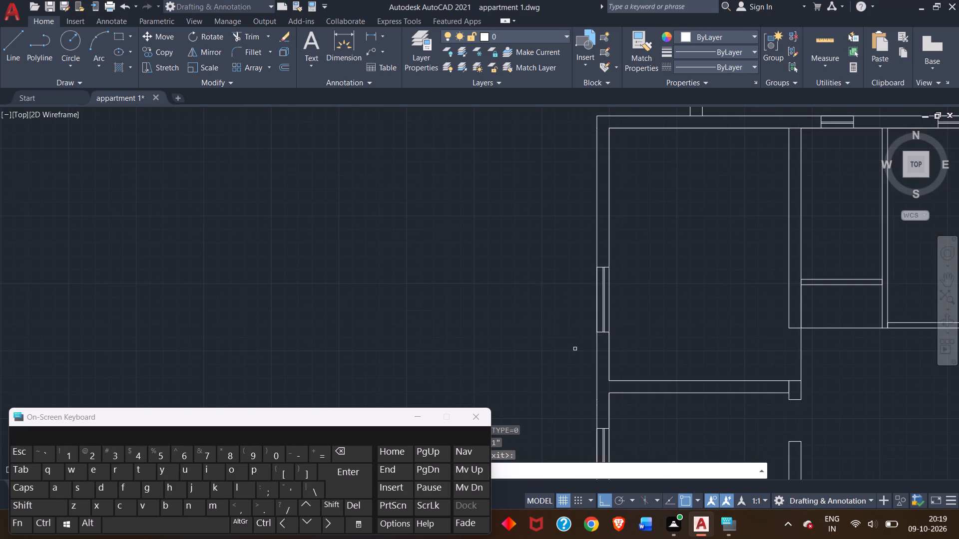
Draw a line 2' south from the northwest room's northwest inside corner, continuing west across the wall to its outer face.
middle_drag(570, 348, 466, 374)
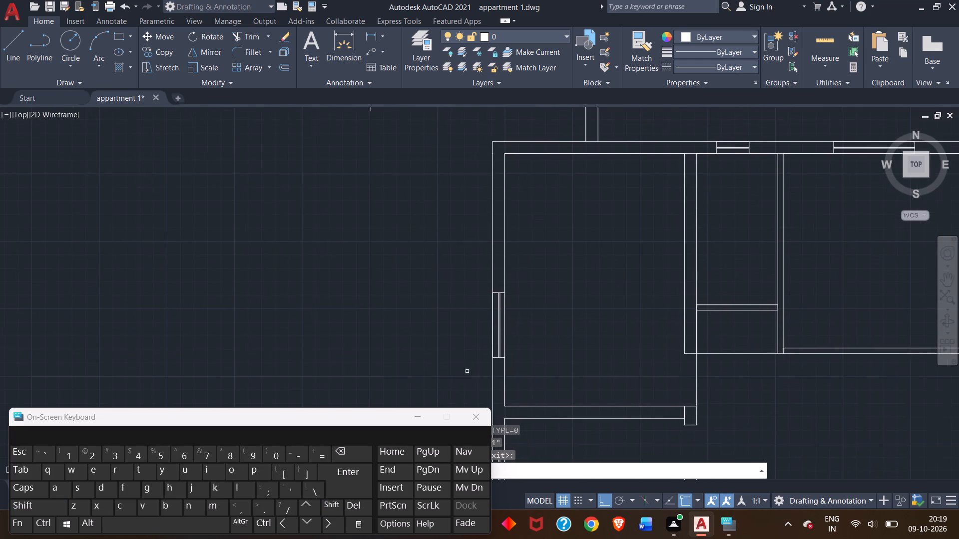
click(4, 48)
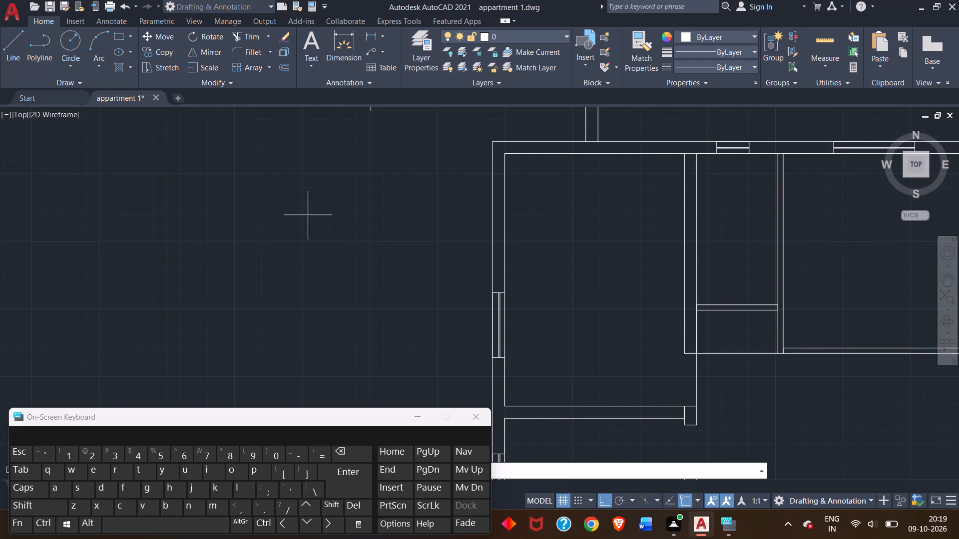
scroll(429, 218, up, 1)
scroll(429, 218, down, 2)
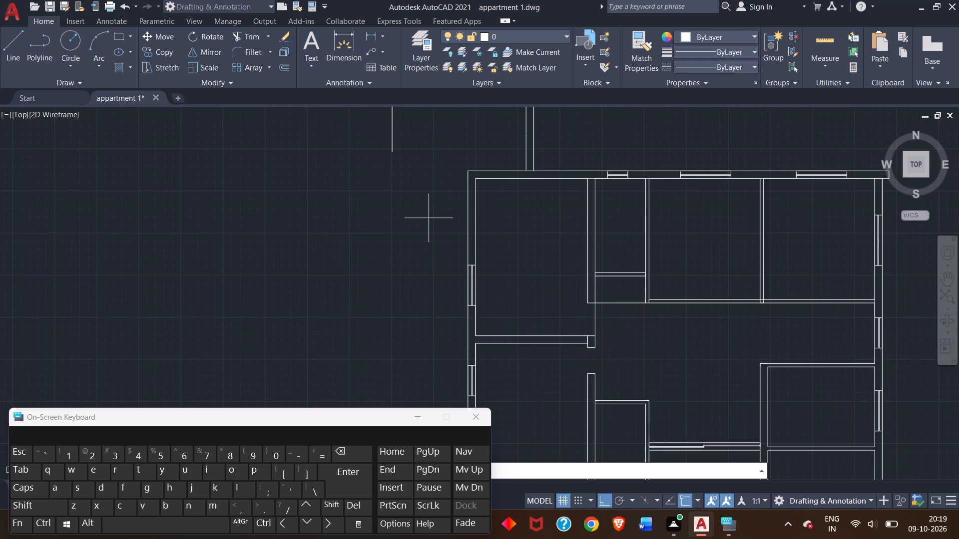
scroll(428, 229, down, 1)
scroll(425, 230, up, 2)
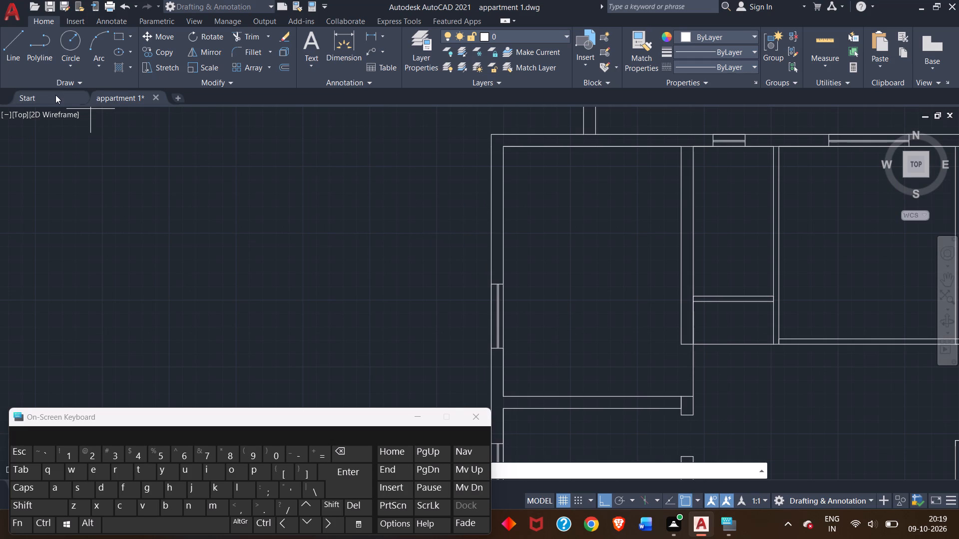
click(20, 44)
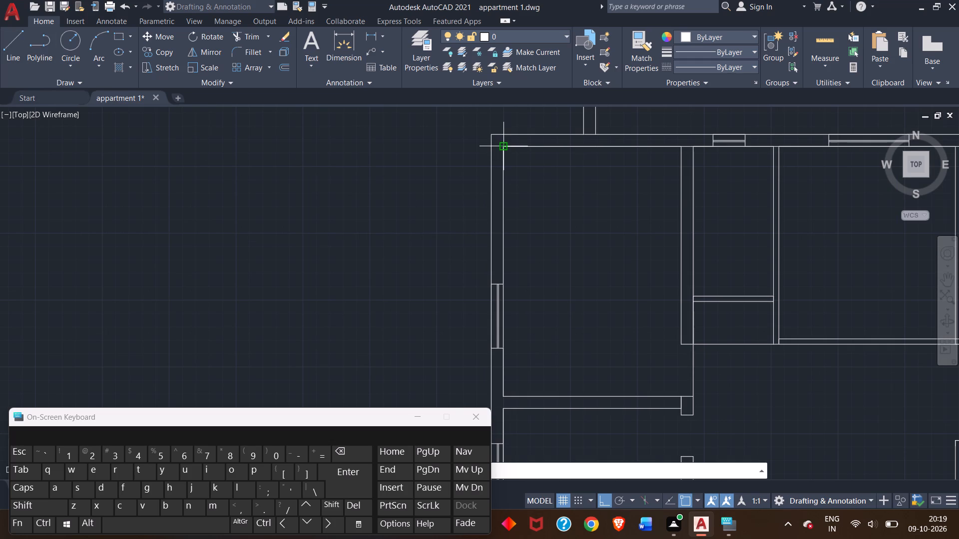
click(506, 149)
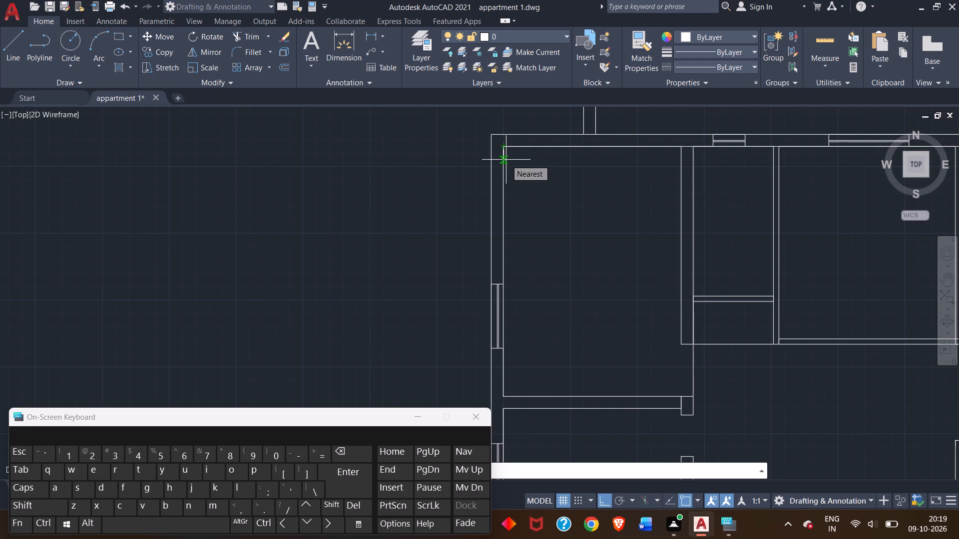
key(2)
key(apostrophe)
key(Return)
scroll(486, 172, up, 2)
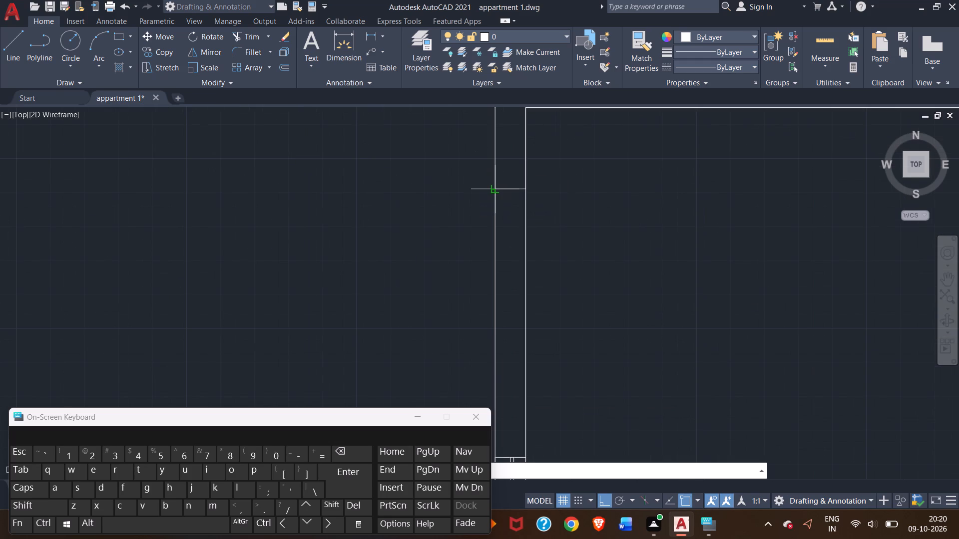
click(492, 192)
right_click(467, 183)
click(484, 192)
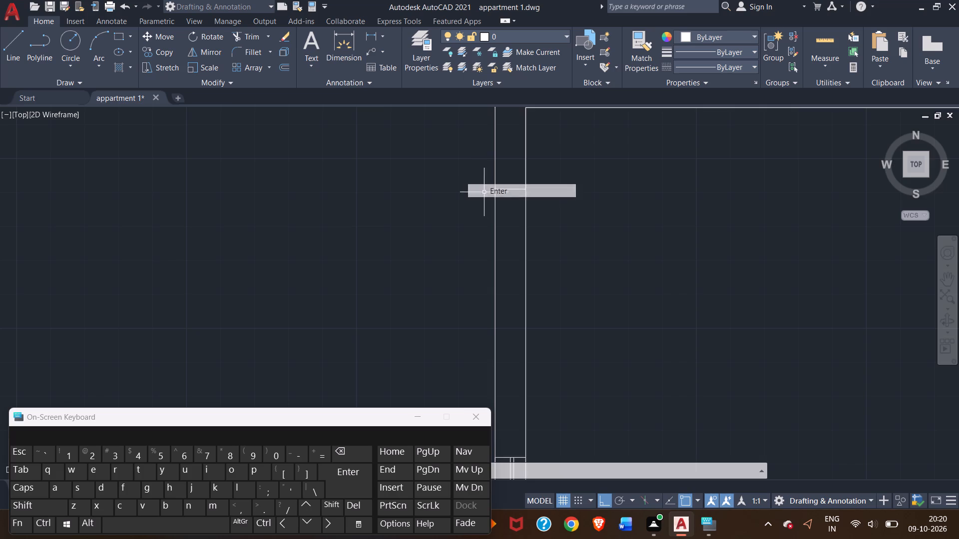
scroll(442, 246, down, 2)
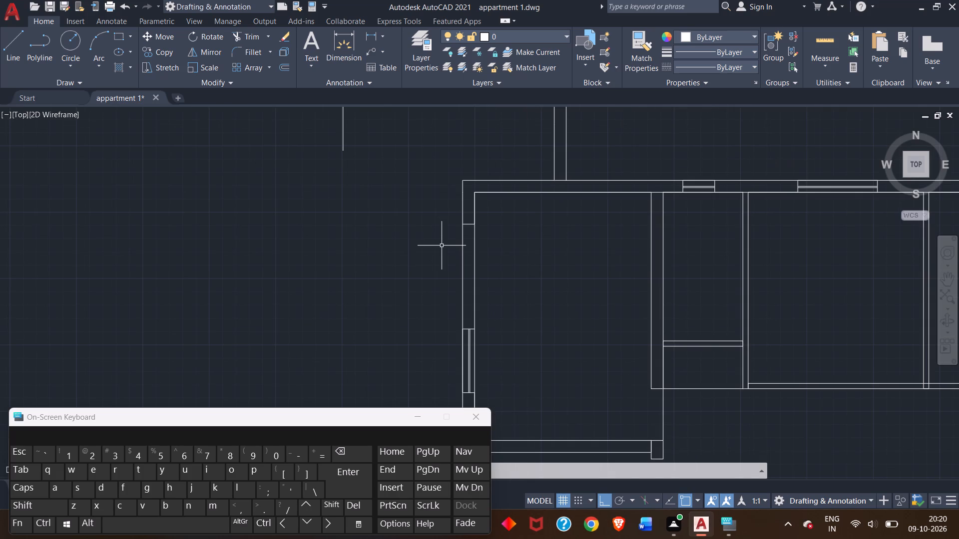
middle_drag(432, 246, 429, 223)
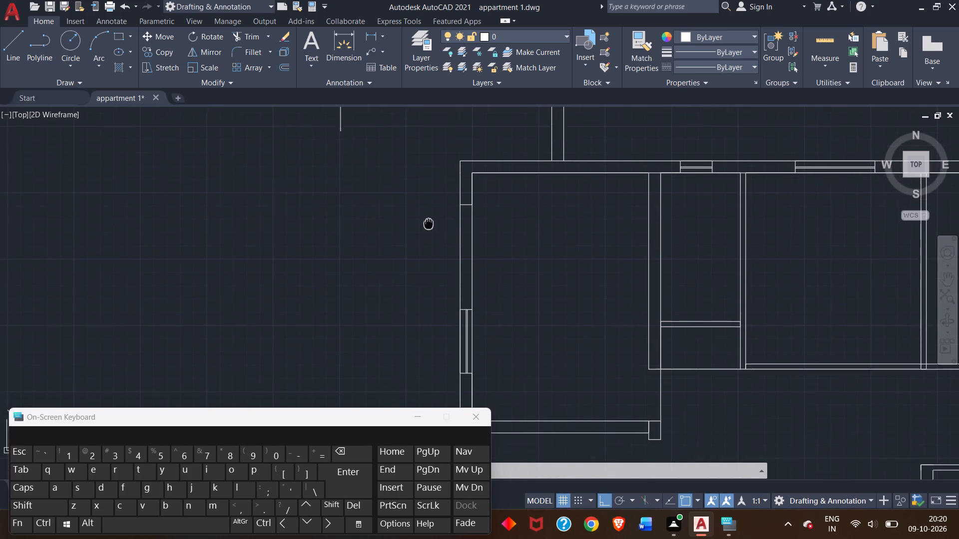
middle_drag(429, 223, 427, 199)
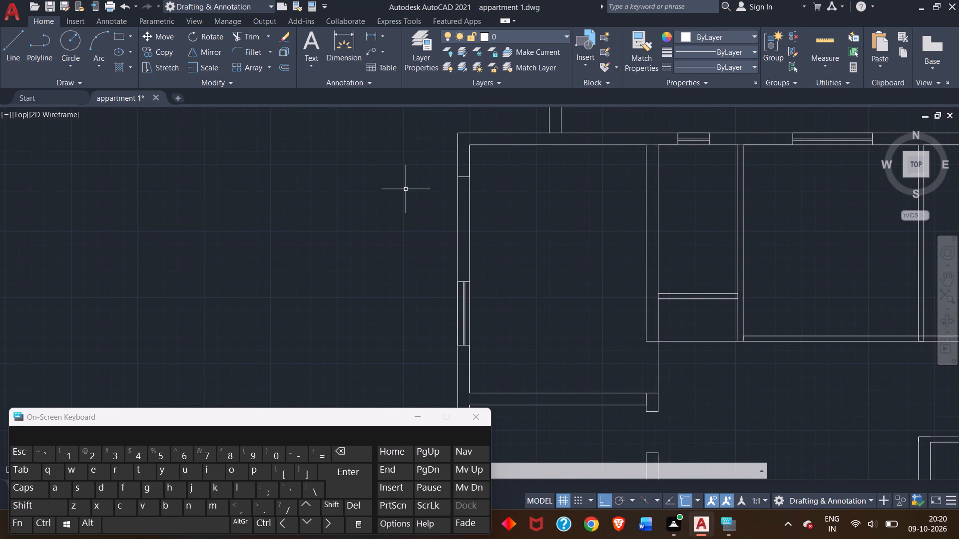
Delete the line crossing the northwest room's west wall 2' south of its northwest inside corner.
key(ctrl+z)
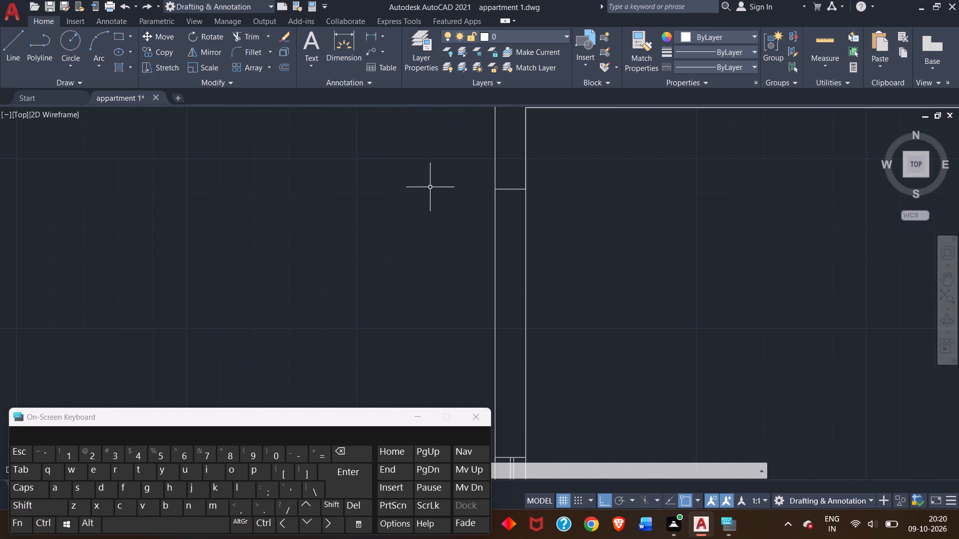
click(512, 189)
key(Delete)
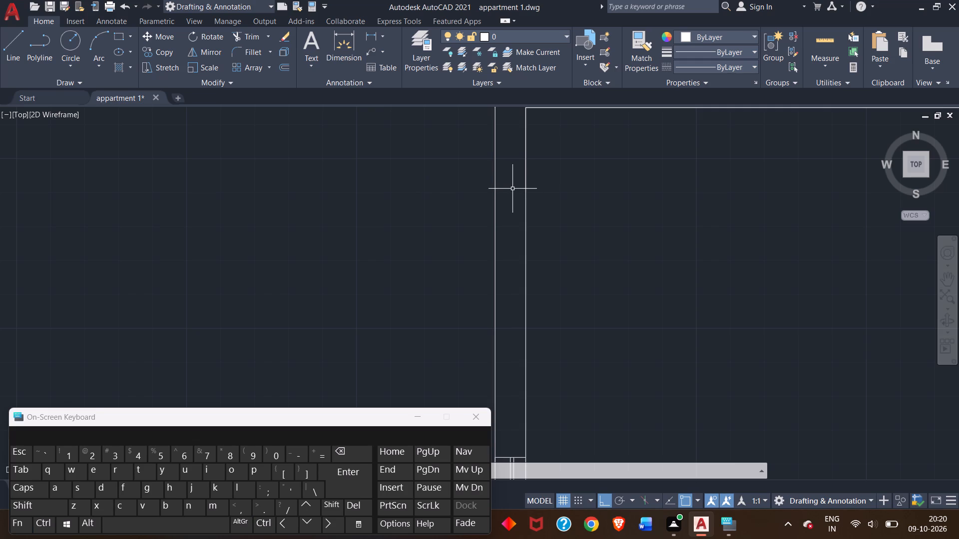
Draw a line 1' south from the northwest room's northwest inside corner, continuing west across the wall to its outer face.
scroll(512, 189, down, 2)
click(14, 61)
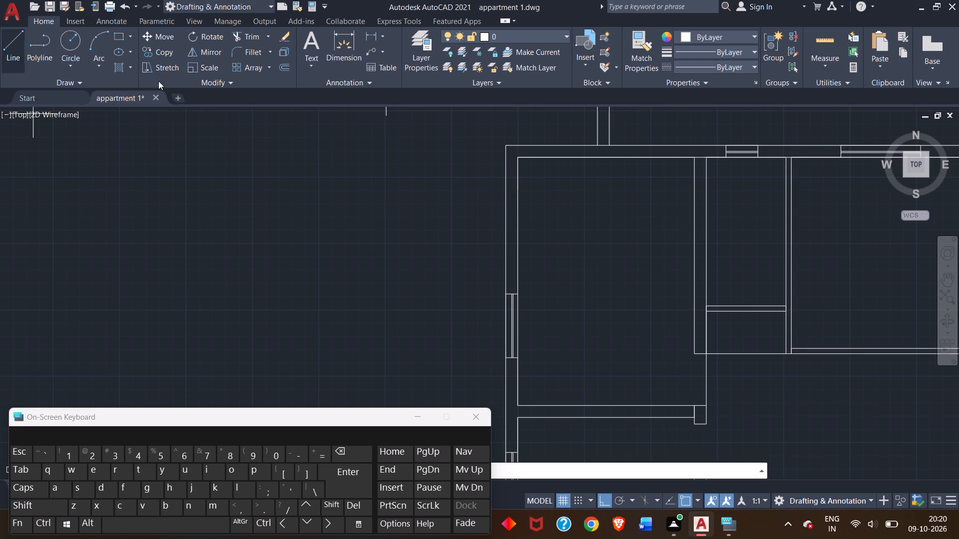
scroll(500, 152, up, 2)
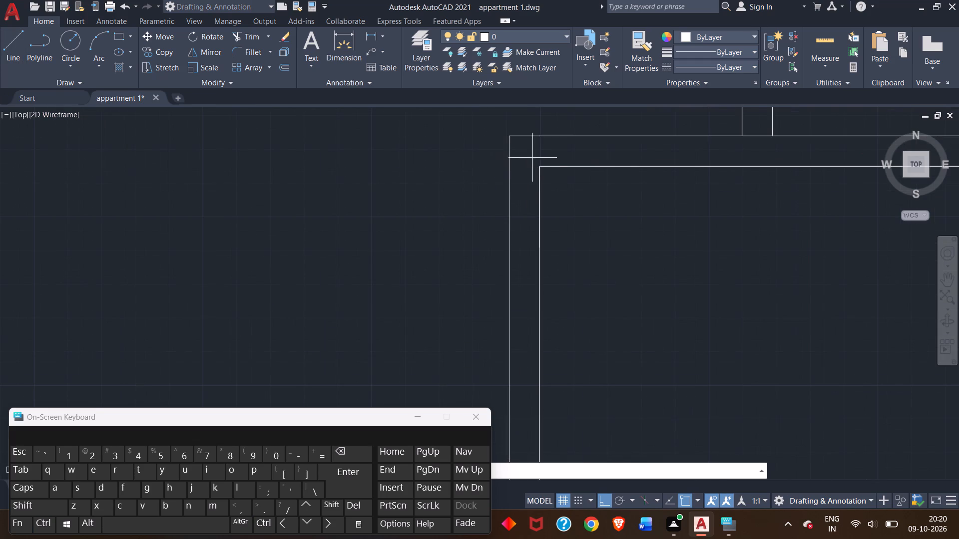
click(540, 169)
text(1')
key(Return)
click(509, 208)
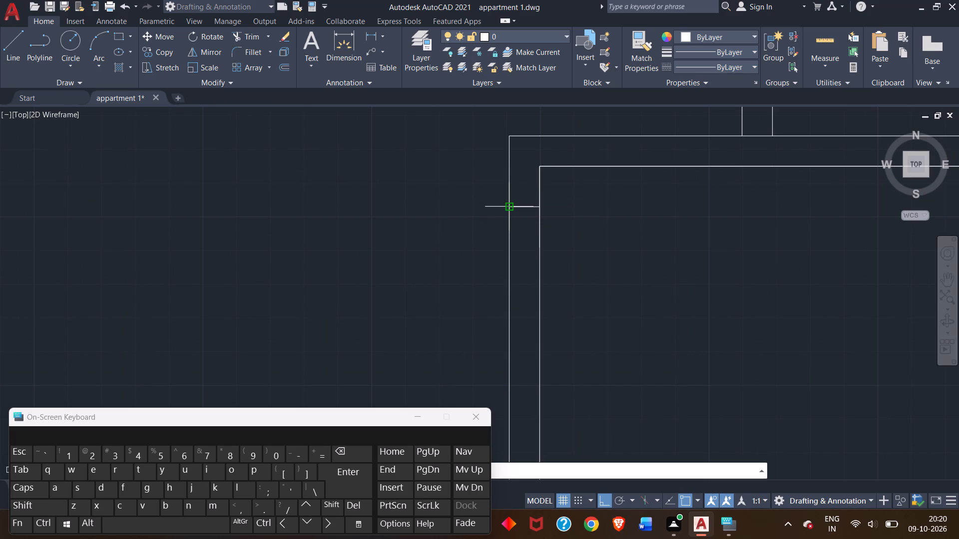
right_click(506, 207)
click(523, 216)
scroll(484, 235, down, 2)
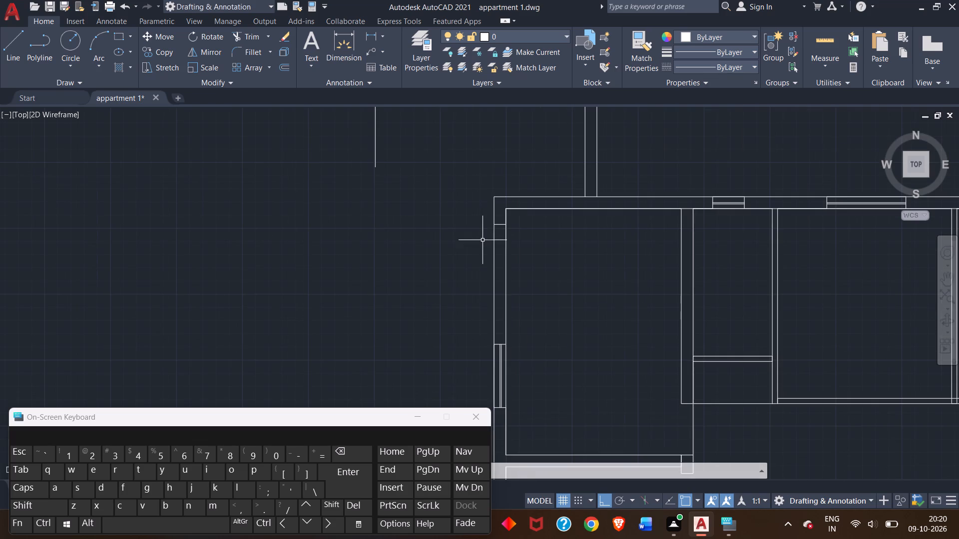
Draw a line 3' south from the inner end of the new cross-wall line, continuing west across the wall to its outer face.
middle_drag(470, 254, 464, 215)
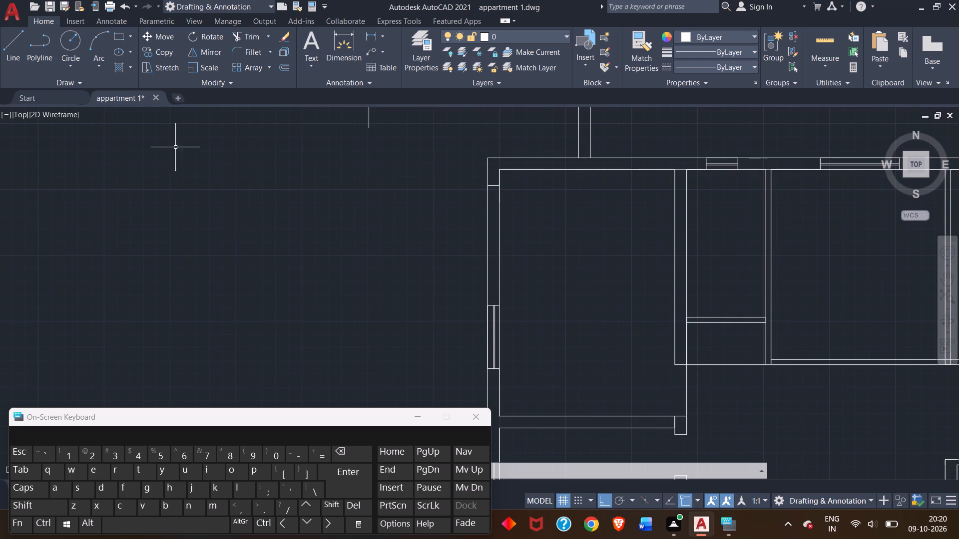
click(4, 41)
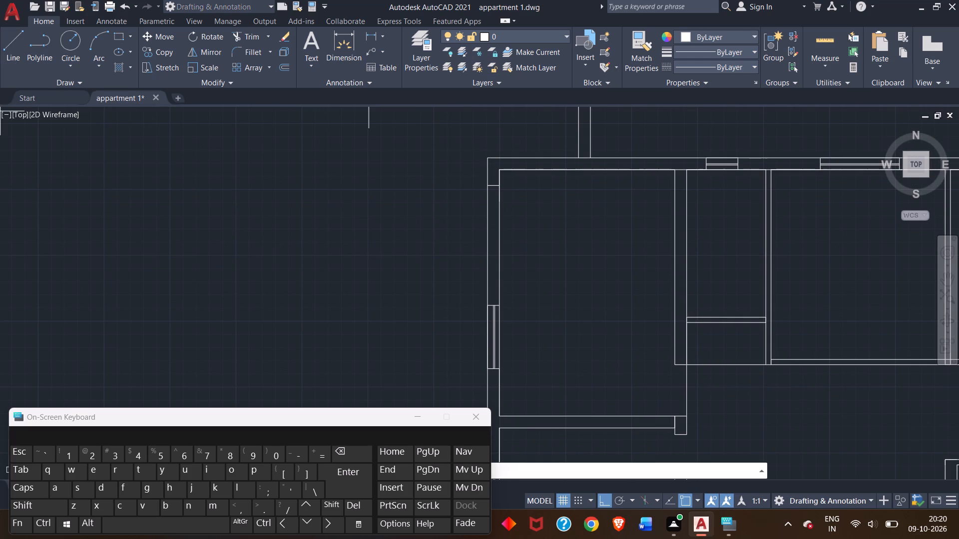
click(501, 188)
text(3')
key(Return)
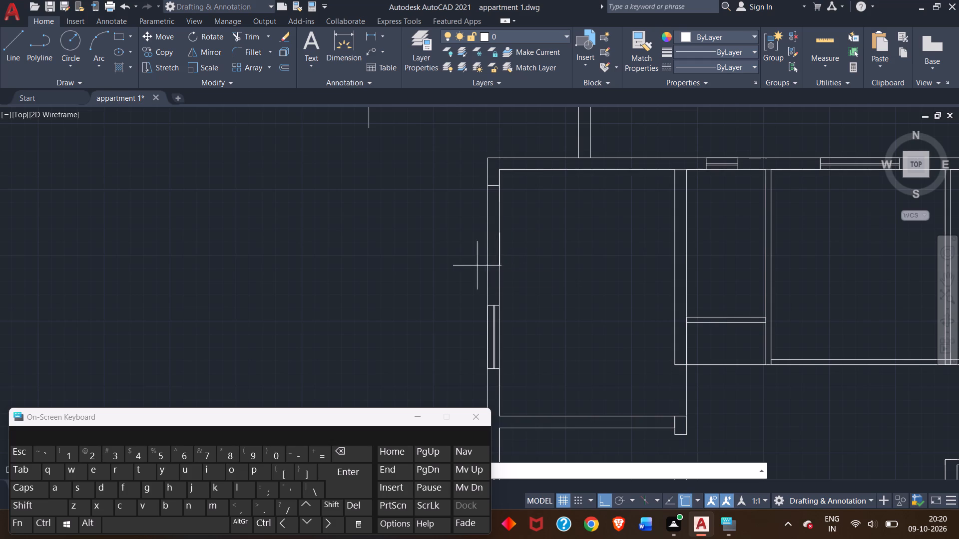
scroll(483, 234, up, 1)
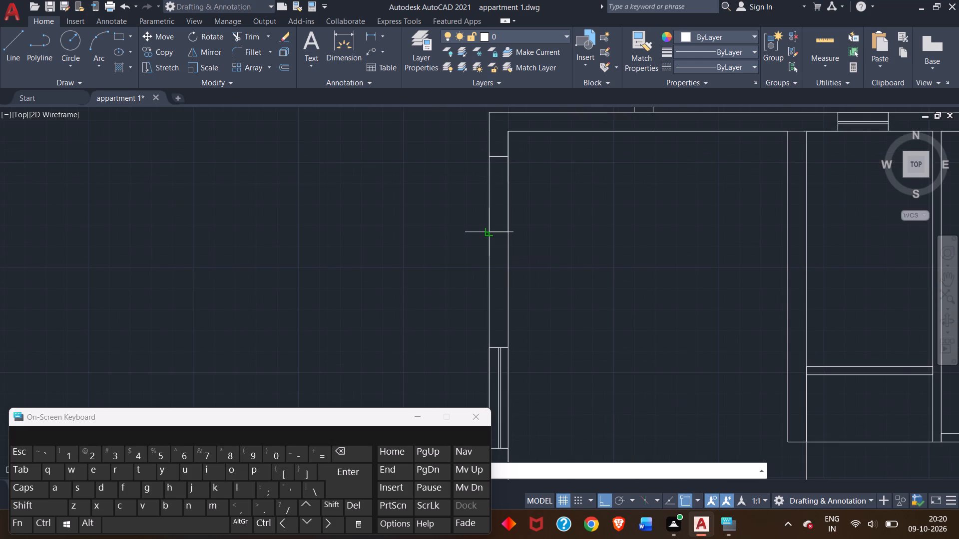
click(490, 233)
right_click(477, 232)
click(499, 242)
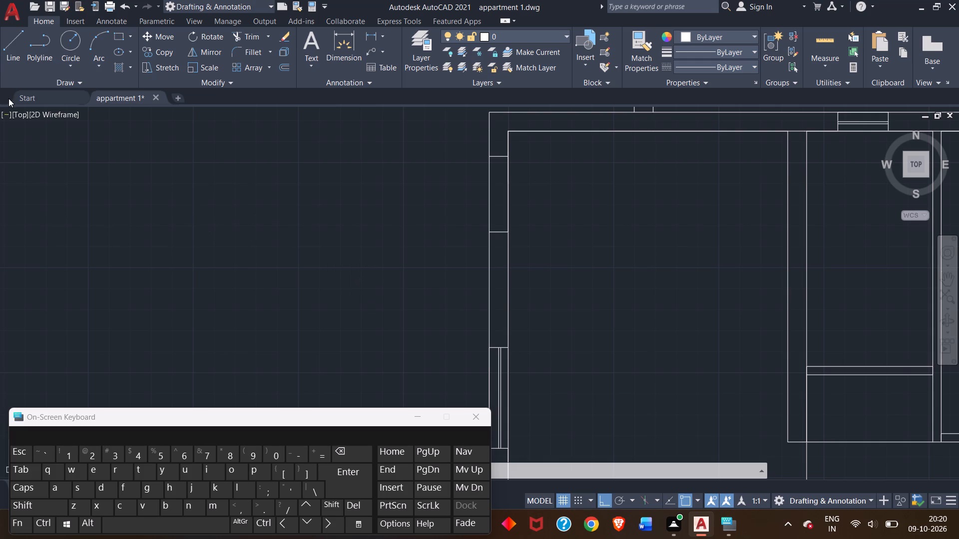
Draw a line from the outer end of the opening's south jamb, 1' south along the wall face and 10' west.
click(8, 60)
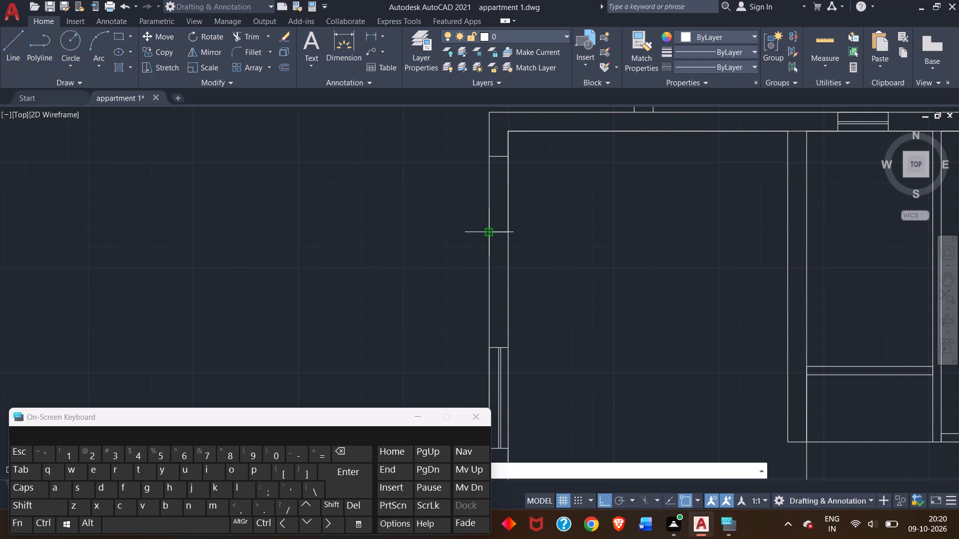
click(489, 234)
scroll(487, 251, down, 2)
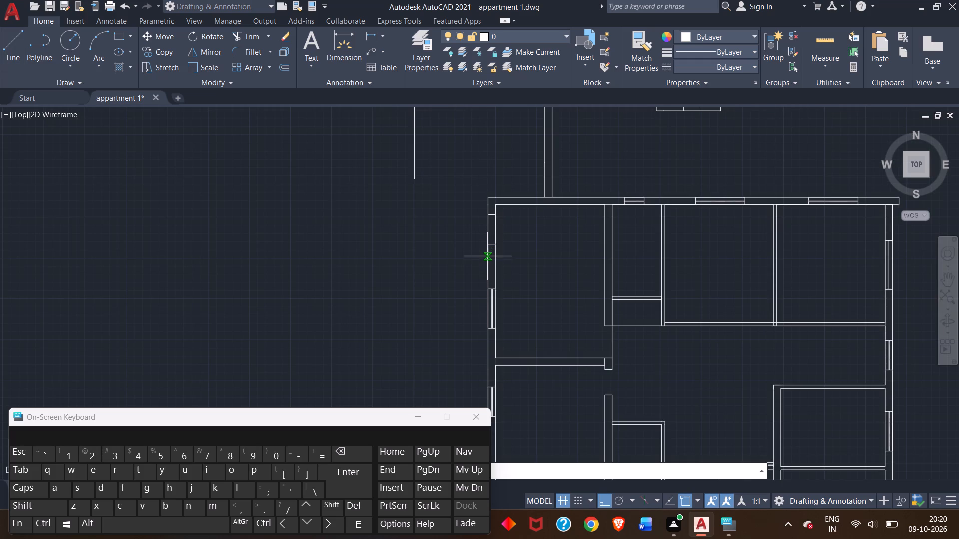
scroll(487, 257, up, 2)
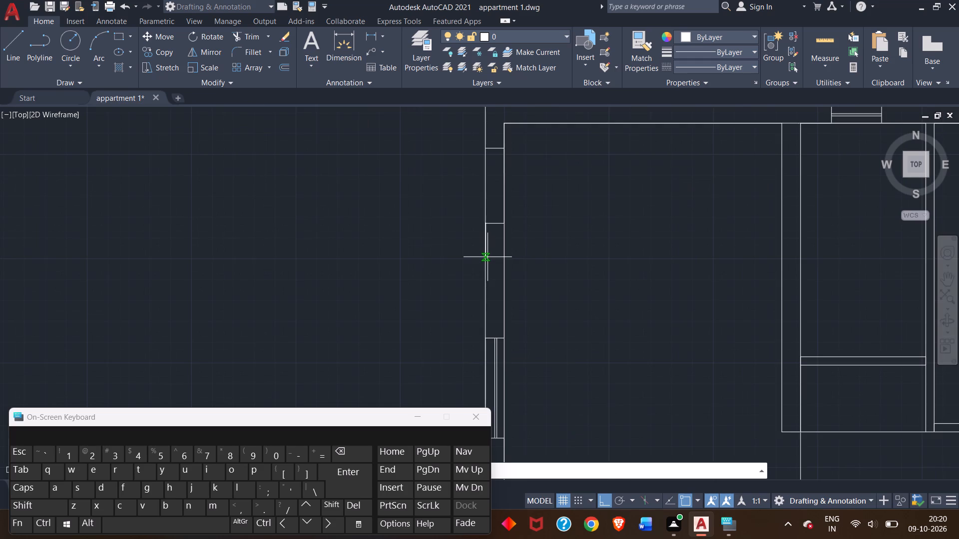
scroll(487, 257, up, 2)
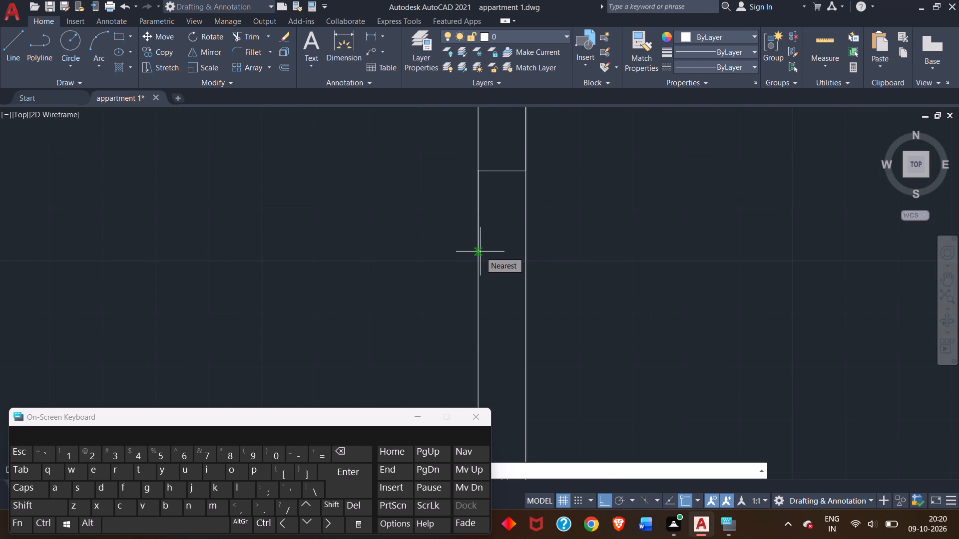
text(1')
key(Return)
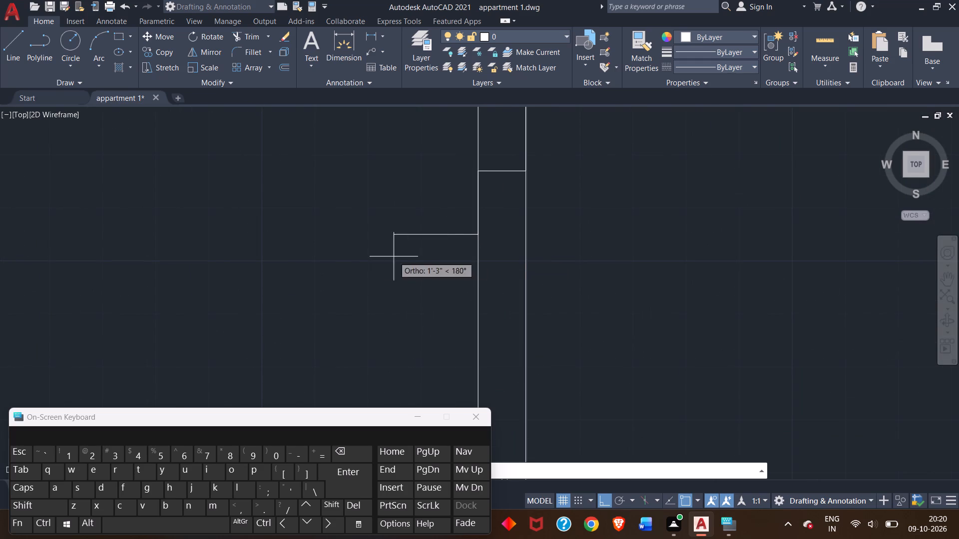
scroll(342, 251, down, 2)
scroll(228, 258, down, 3)
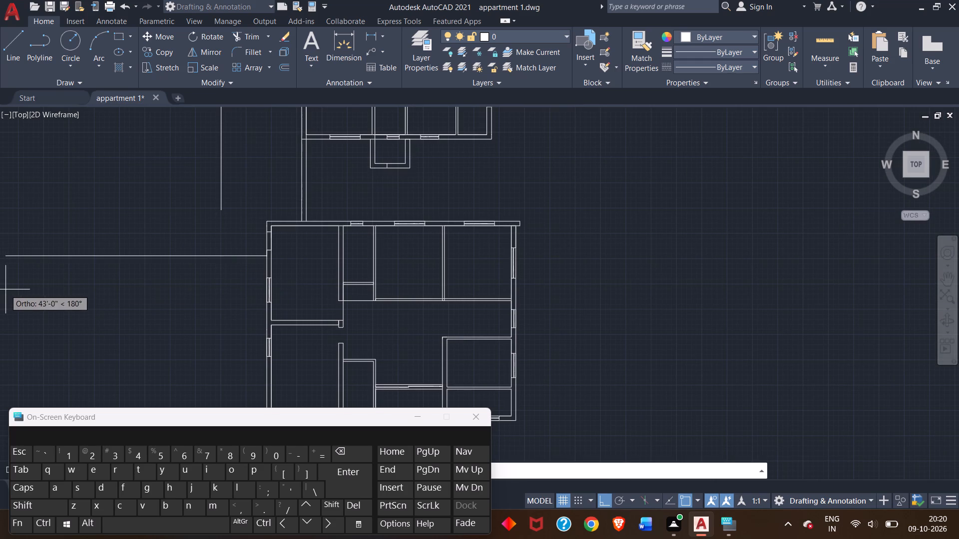
scroll(49, 283, down, 1)
middle_drag(49, 282, 223, 317)
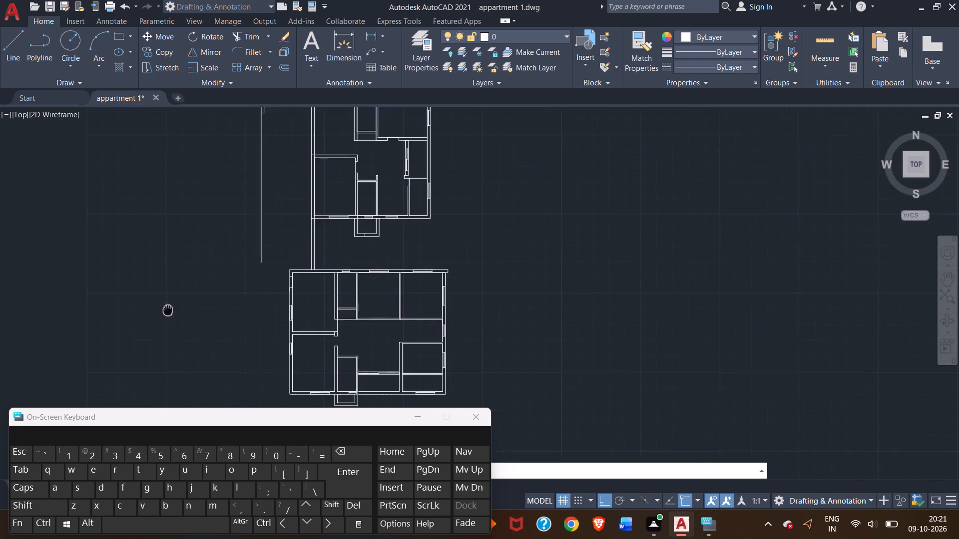
middle_drag(223, 317, 499, 321)
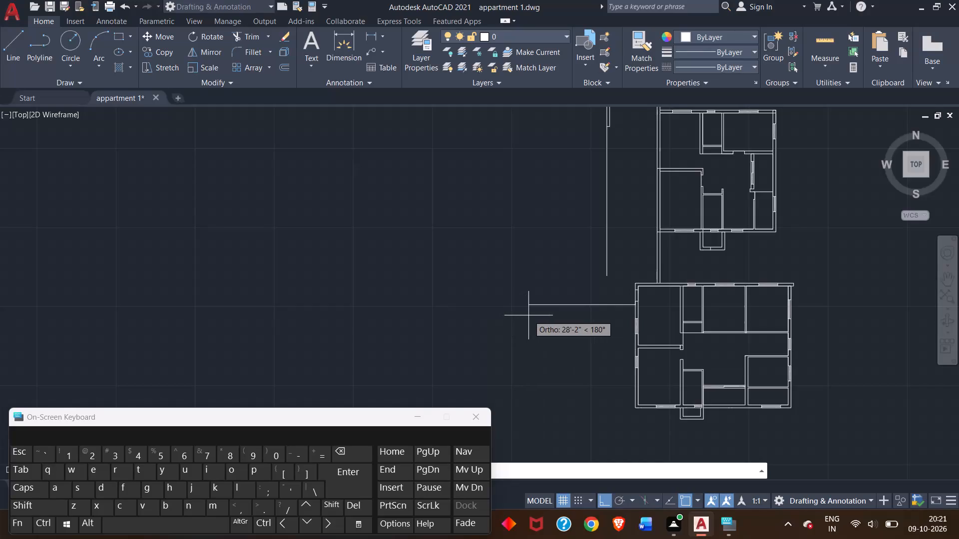
text(10')
key(Return)
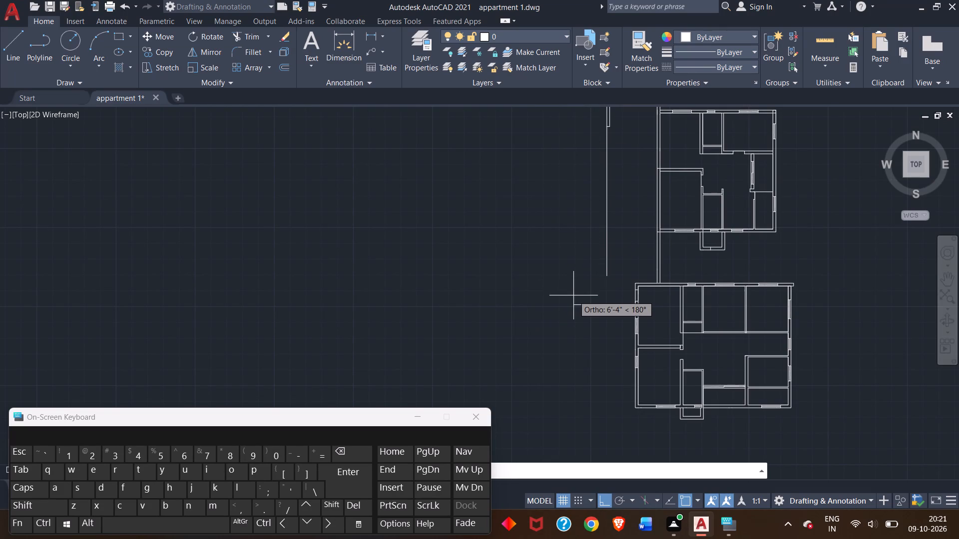
Continue the line north from the end of the 10' segment by 5'6", plus another 9" north.
scroll(573, 295, up, 2)
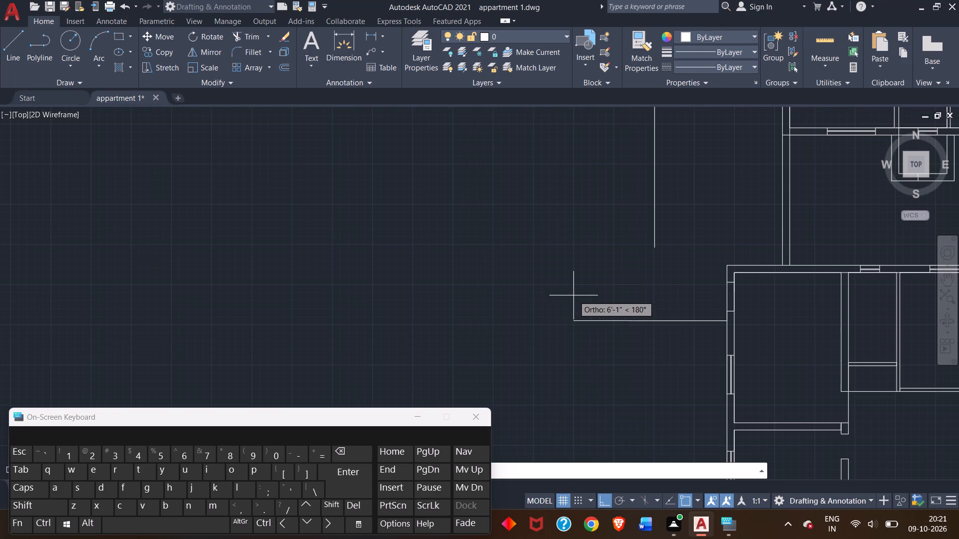
scroll(604, 237, up, 1)
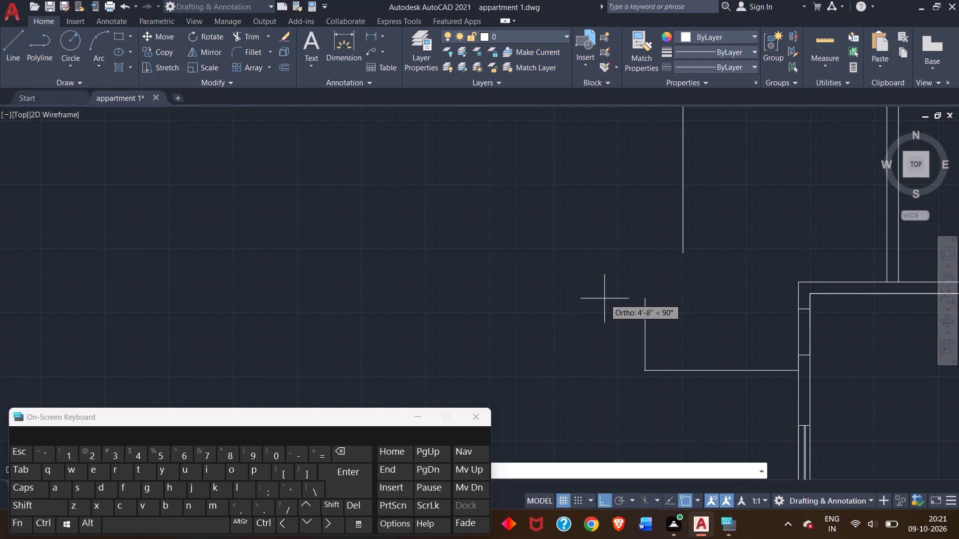
text(5'6)
key(shift+quotedbl)
key(Return)
scroll(288, 272, down, 2)
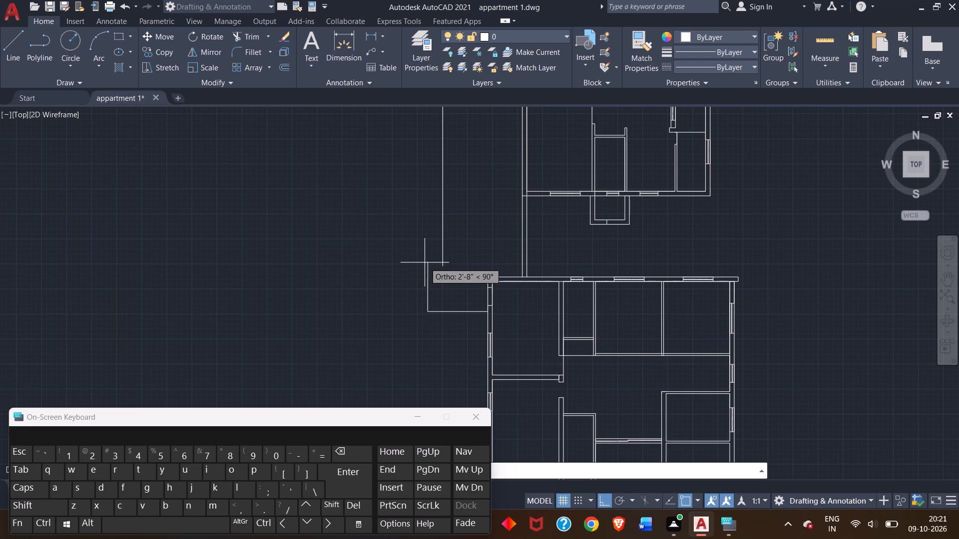
key(9)
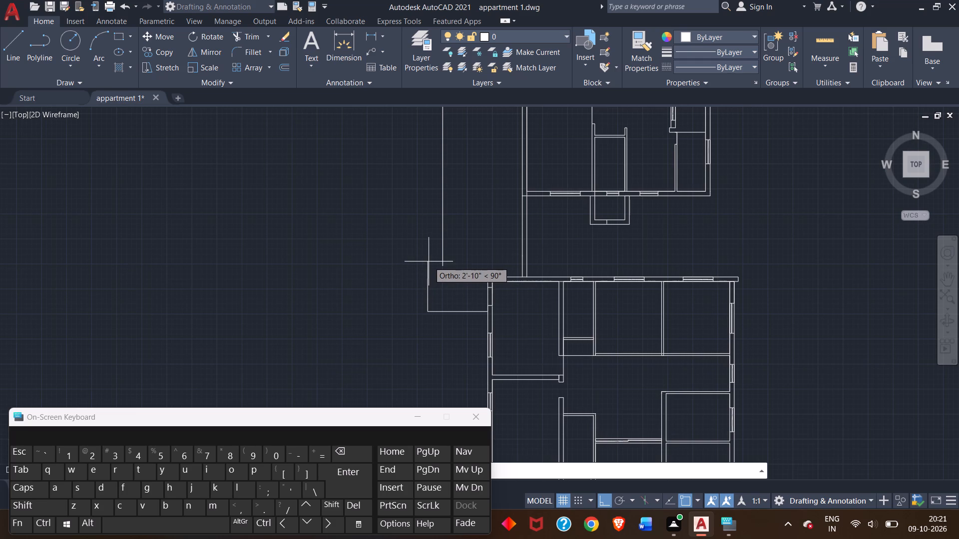
key(shift+quotedbl)
key(Return)
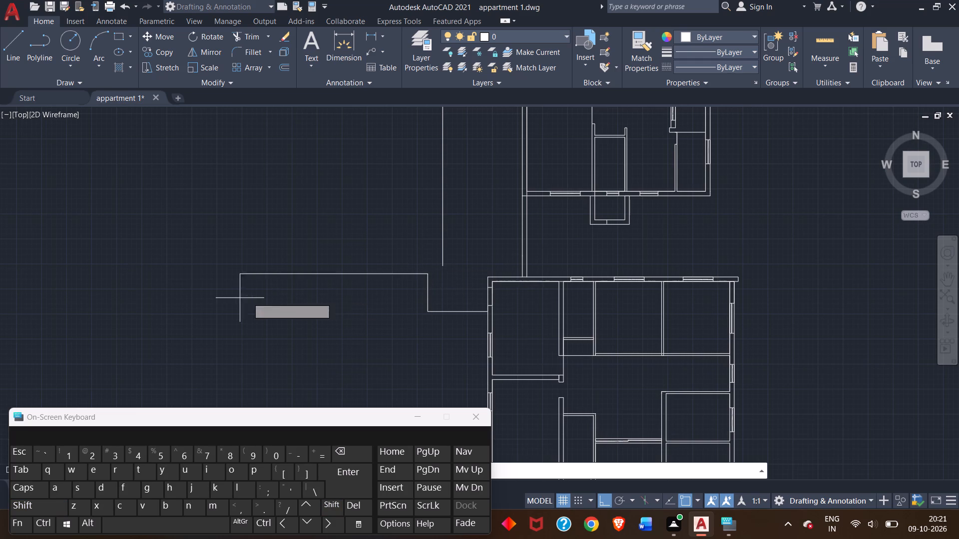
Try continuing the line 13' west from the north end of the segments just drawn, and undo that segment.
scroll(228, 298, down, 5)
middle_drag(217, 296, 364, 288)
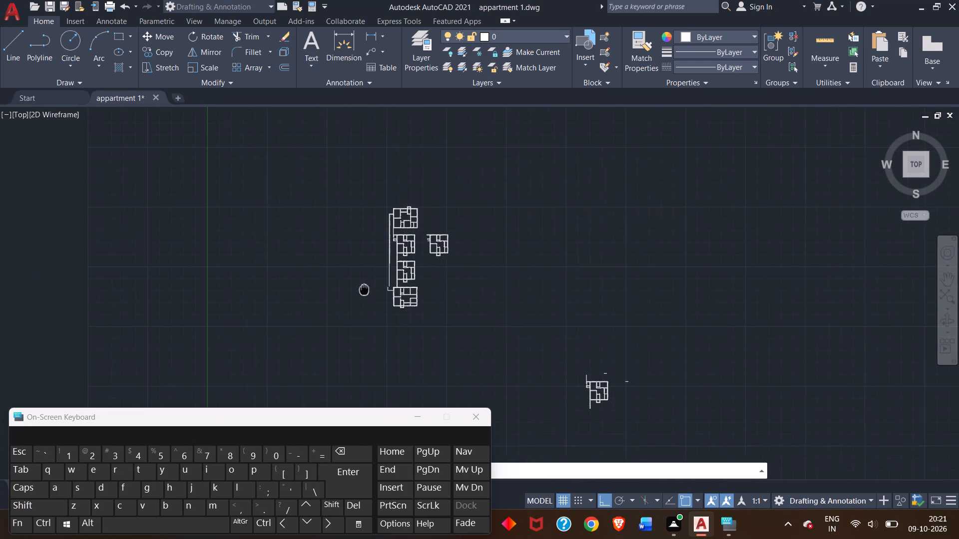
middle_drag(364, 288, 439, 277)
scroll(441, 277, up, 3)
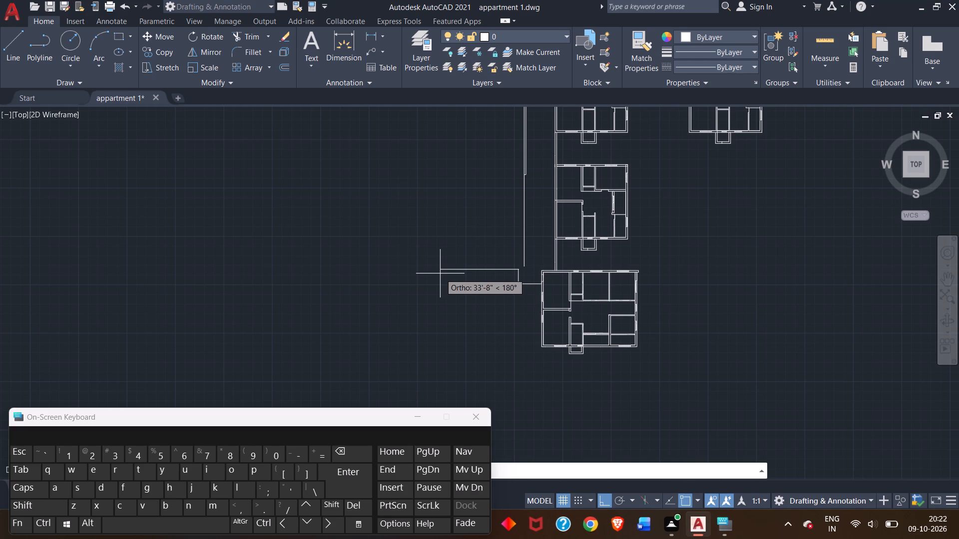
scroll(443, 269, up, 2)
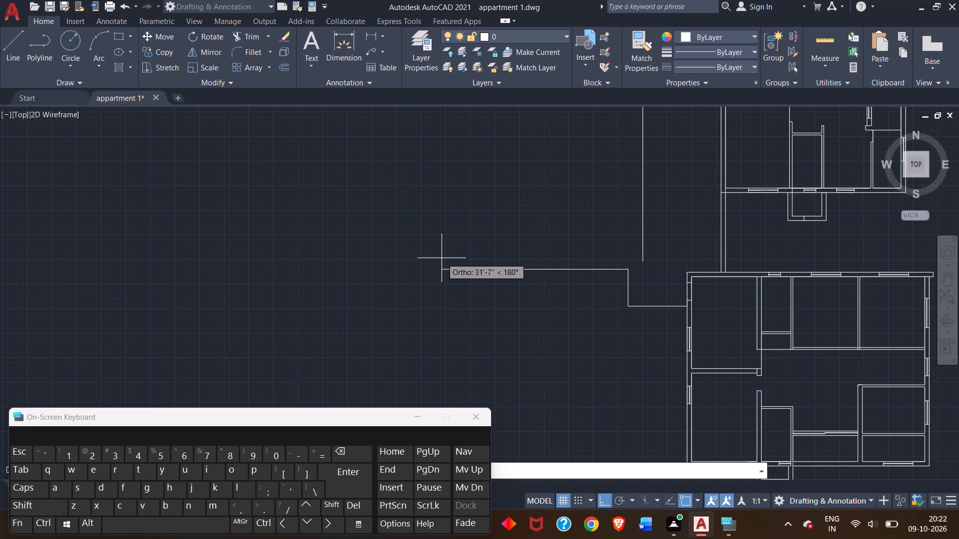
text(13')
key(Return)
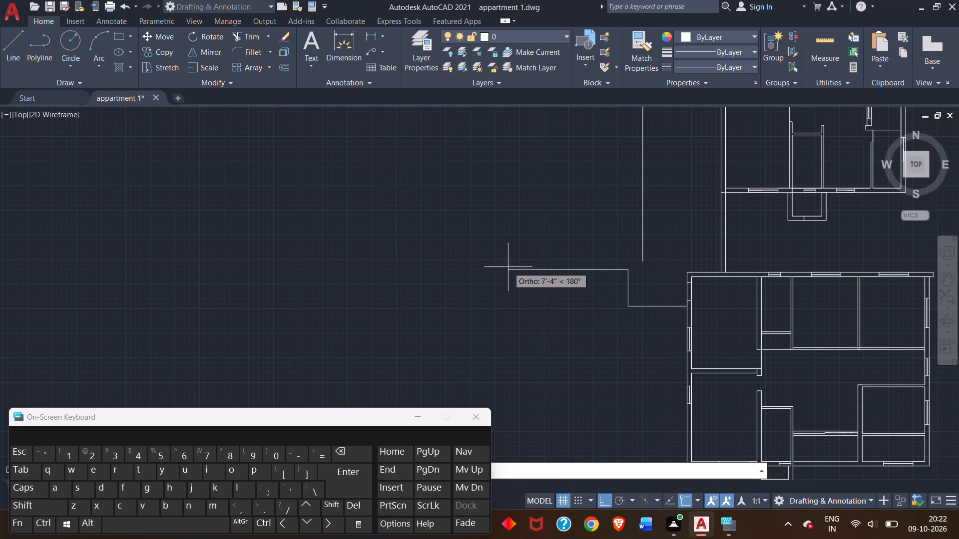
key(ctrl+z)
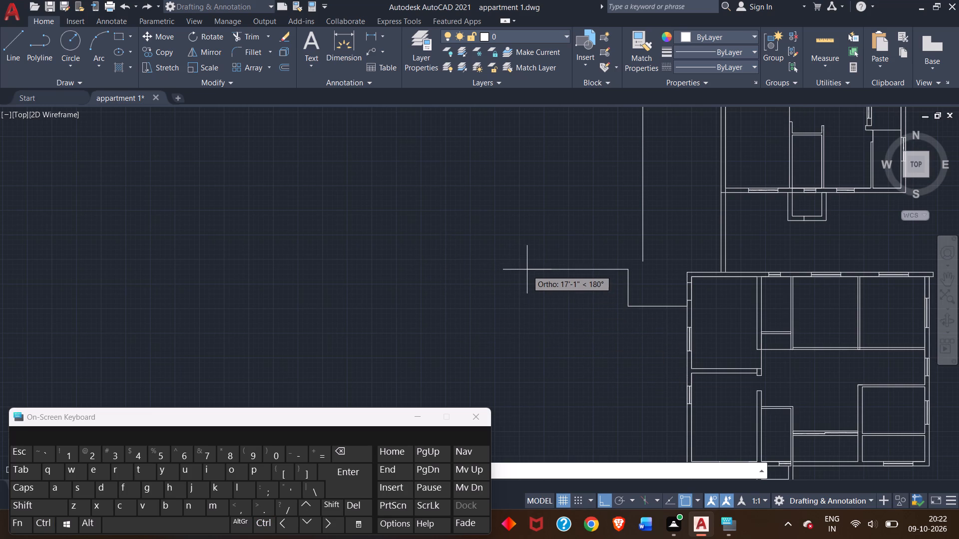
Continue the line west from its north end with consecutive segments of 9", 13' and 9".
key(9)
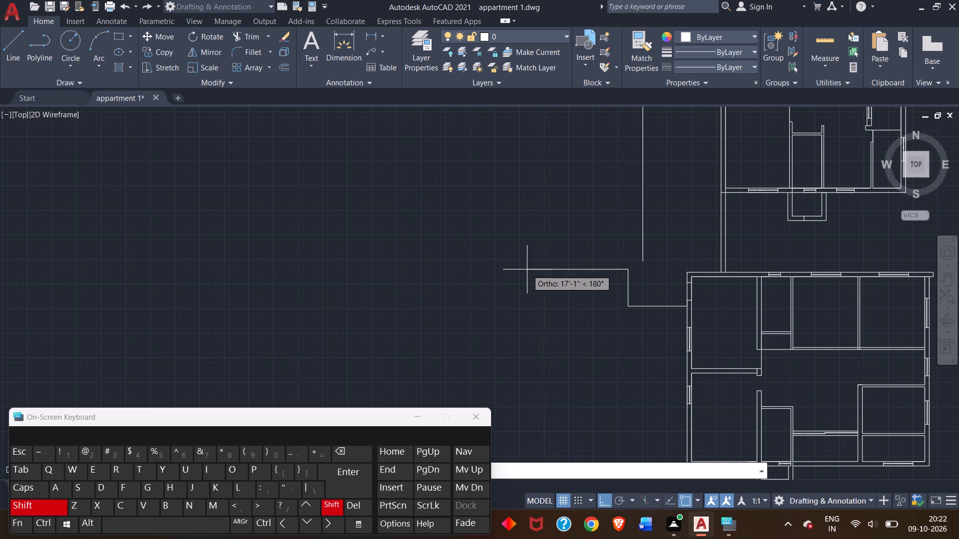
key(shift+quotedbl)
key(Return)
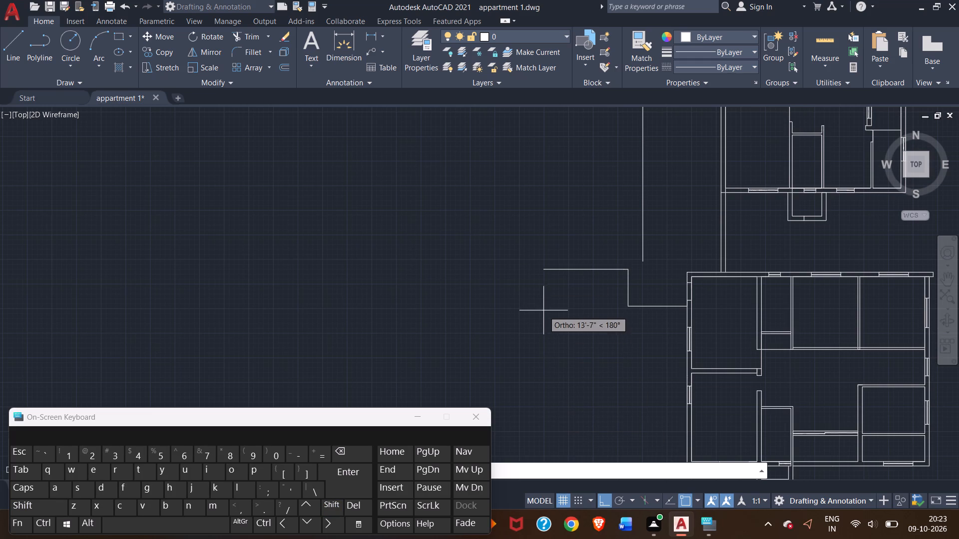
scroll(551, 295, up, 3)
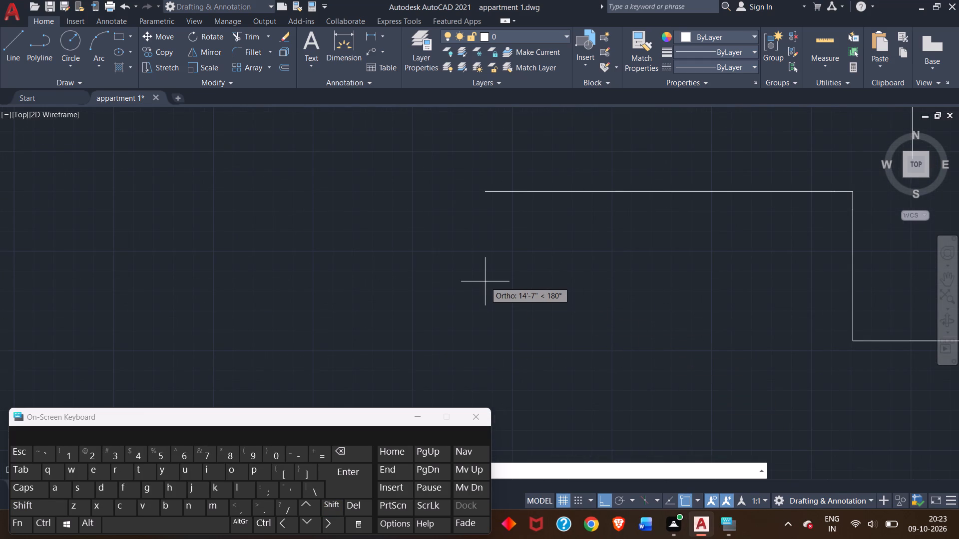
text(13')
key(Return)
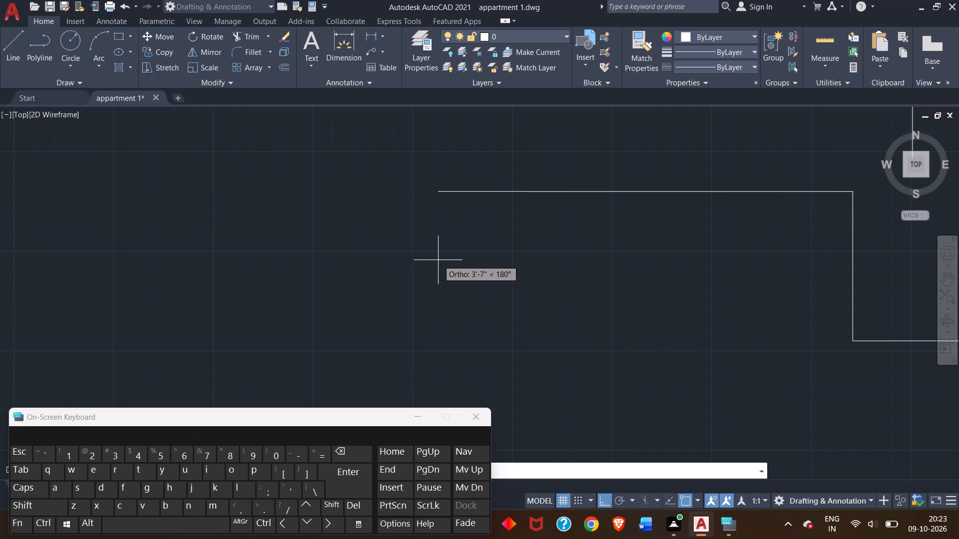
key(9)
key(shift+quotedbl)
key(Return)
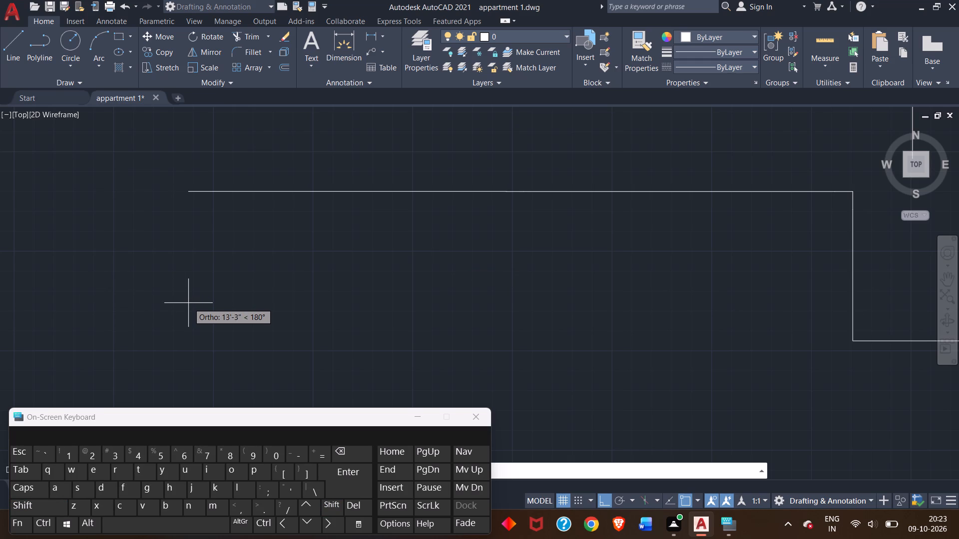
Extend the line farther west with an 18' segment followed by a 9" segment.
text(18')
key(Return)
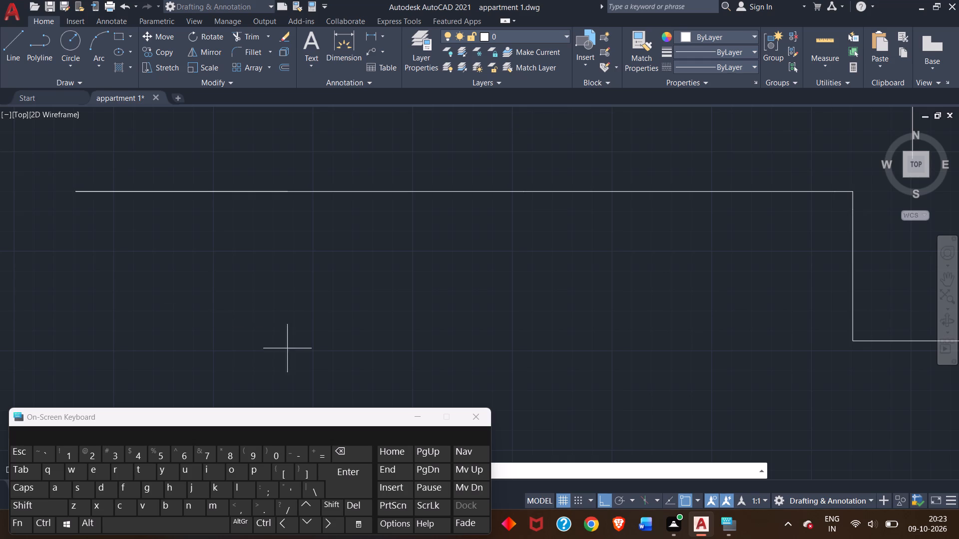
scroll(156, 331, down, 2)
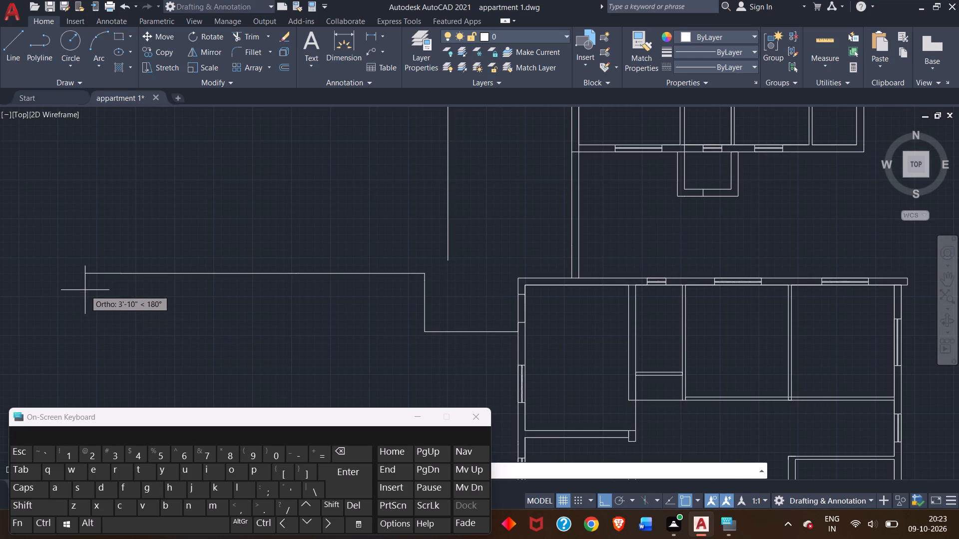
key(9)
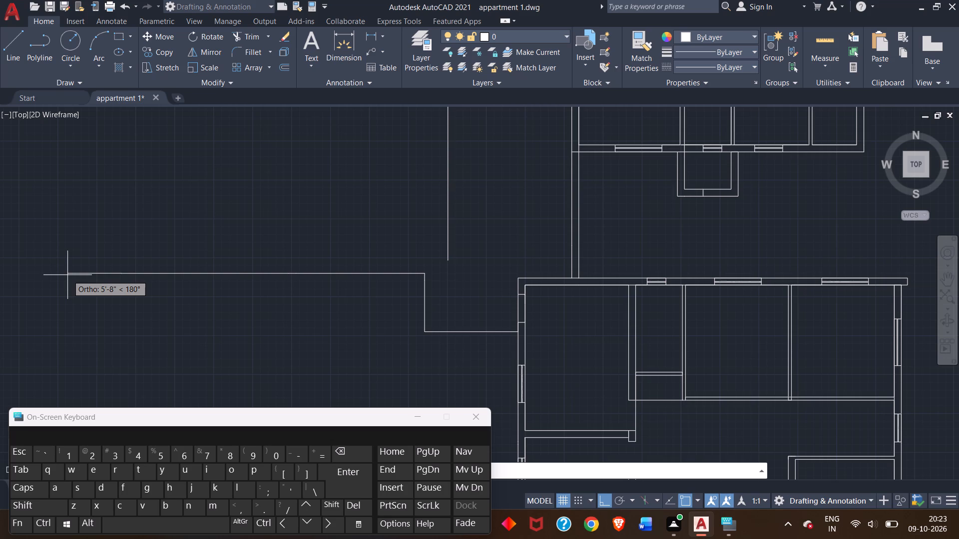
key(shift+quotedbl)
key(Return)
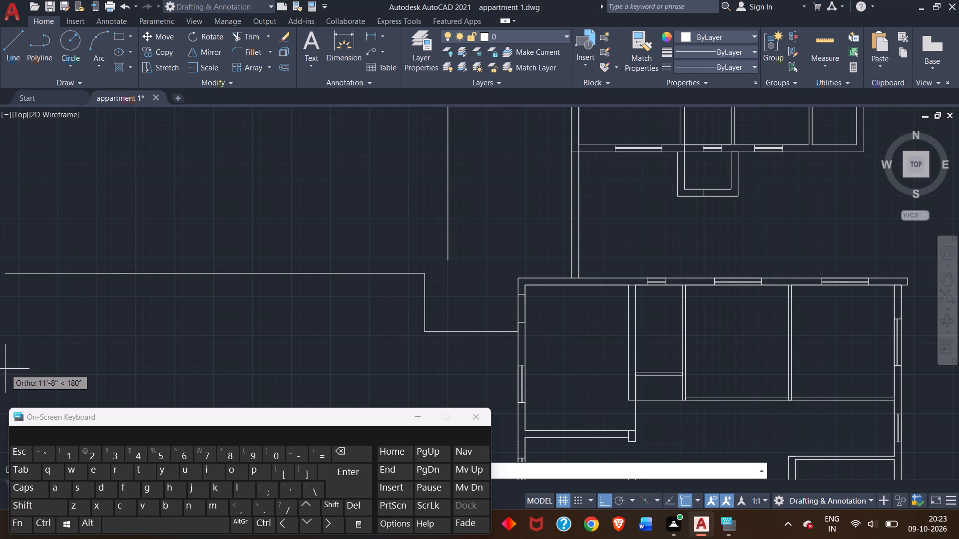
Turn the line south from its west end with consecutive segments of 9", 10' and 9".
scroll(43, 332, down, 3)
middle_drag(52, 353, 80, 348)
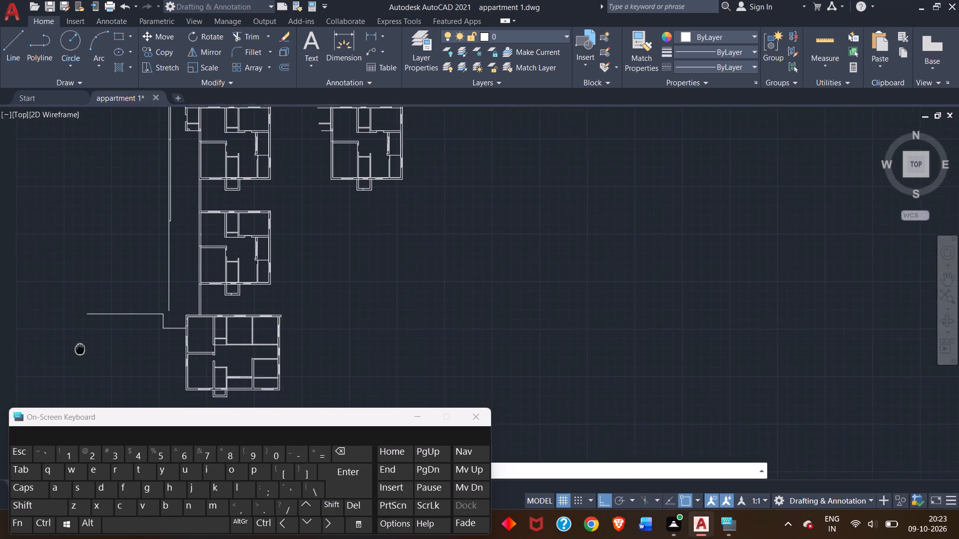
middle_drag(80, 348, 206, 327)
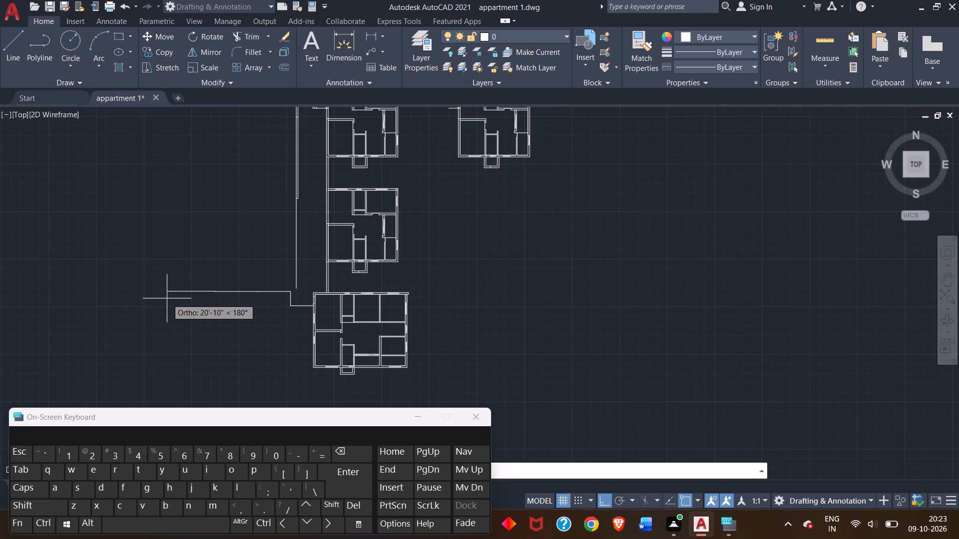
scroll(167, 298, up, 1)
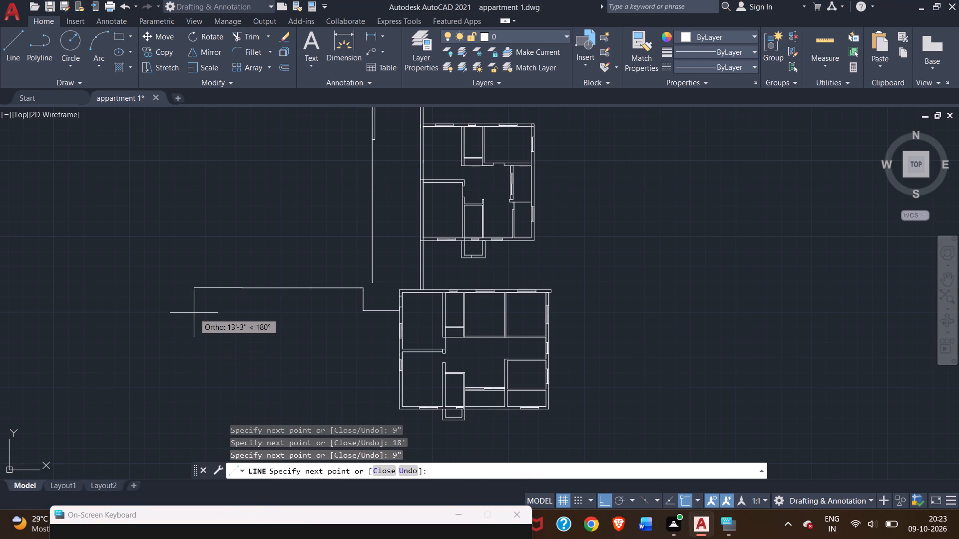
scroll(194, 313, up, 1)
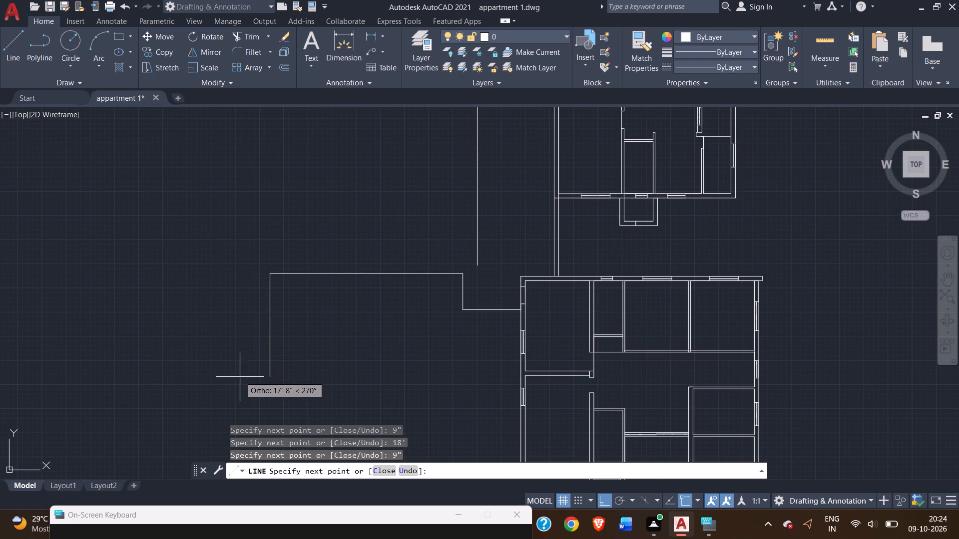
middle_drag(240, 381, 206, 245)
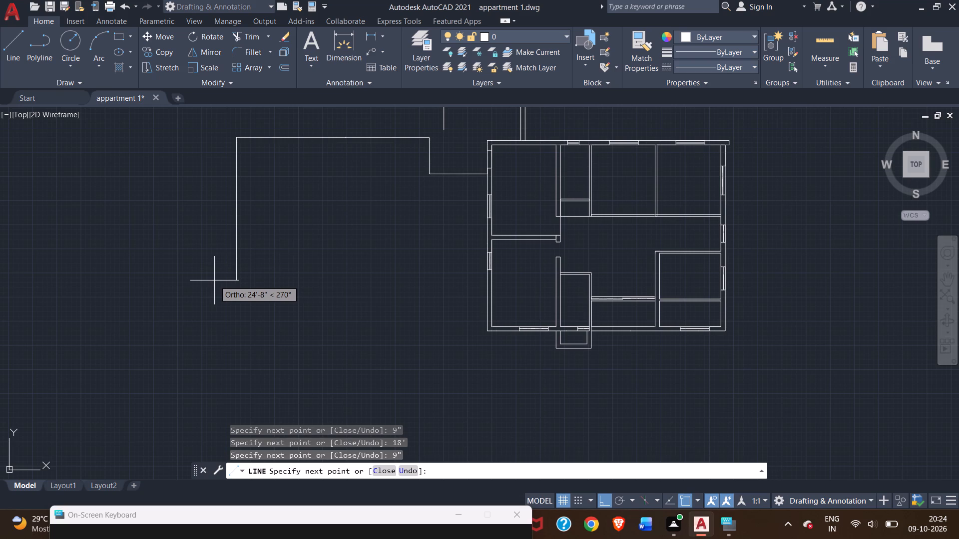
key(9)
key(shift+quotedbl)
key(Return)
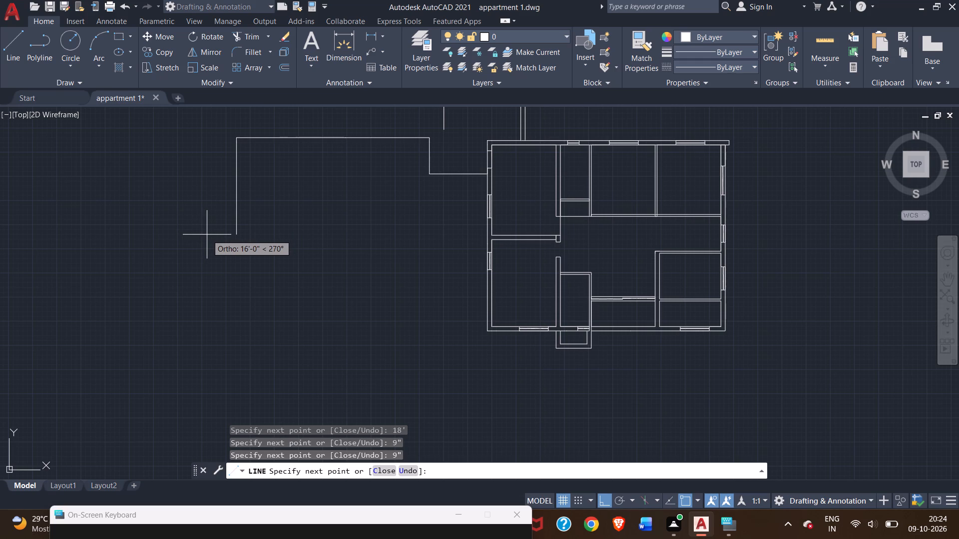
text(10')
key(Return)
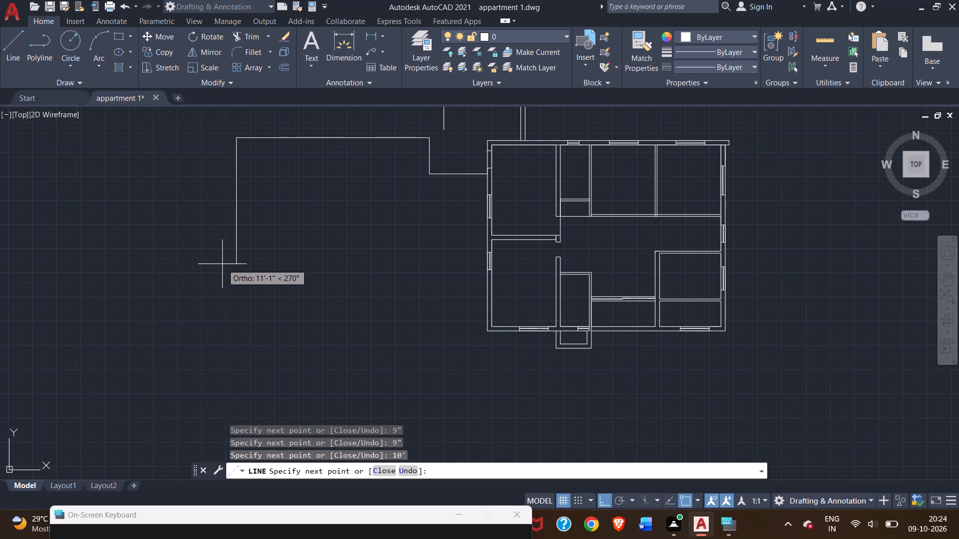
key(9)
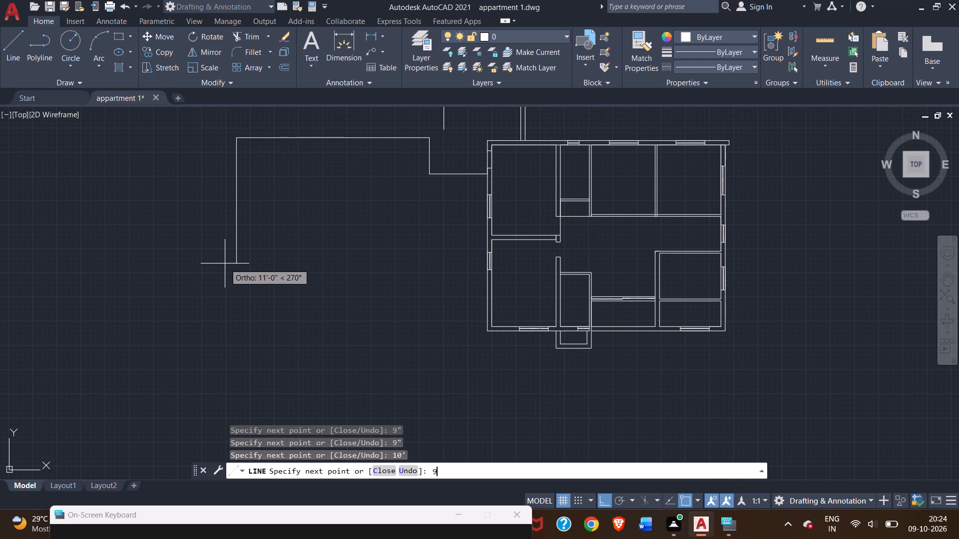
key(shift+quotedbl)
key(Return)
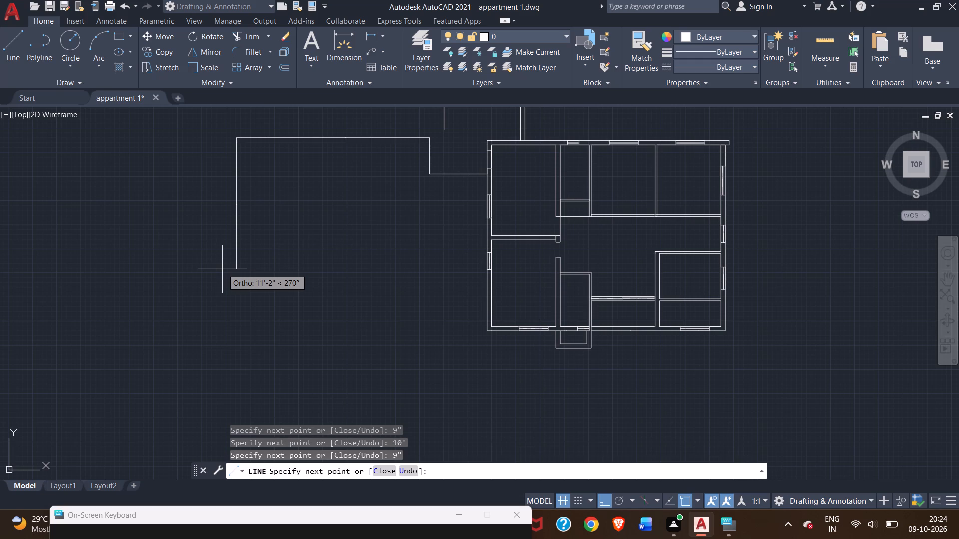
Continue the line south with consecutive segments of 5', 4", 13'3" and 9" to form the west side of the outline.
text(5')
key(Return)
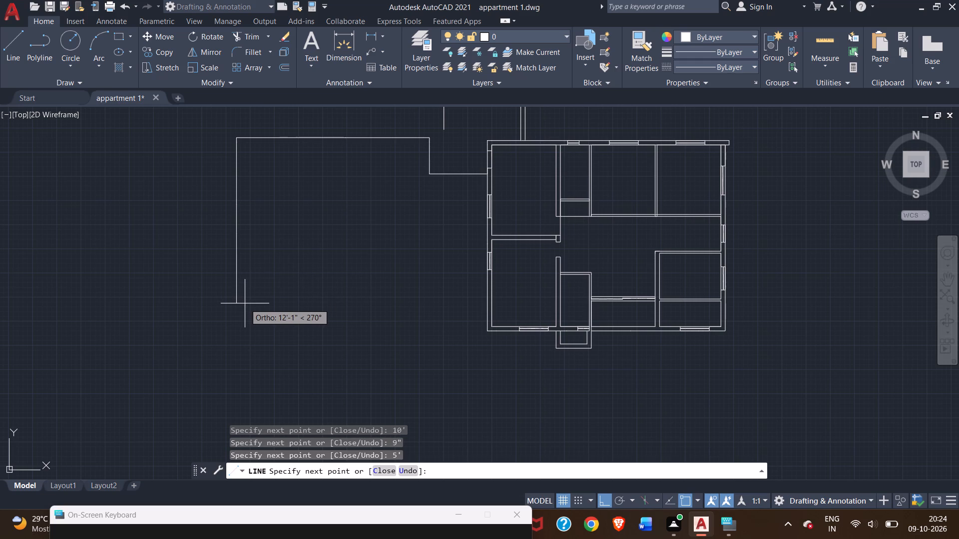
key(4)
key(shift+quotedbl)
key(Return)
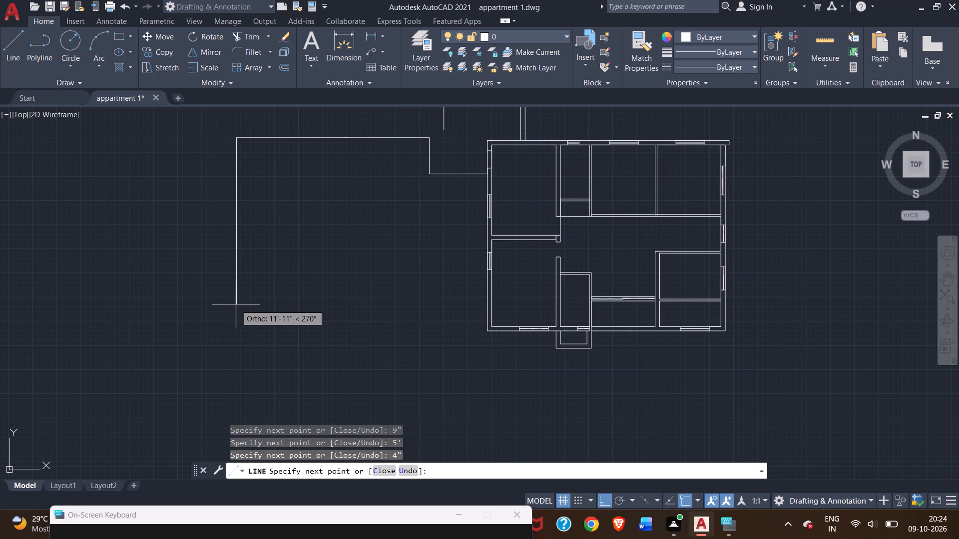
text(13'3)
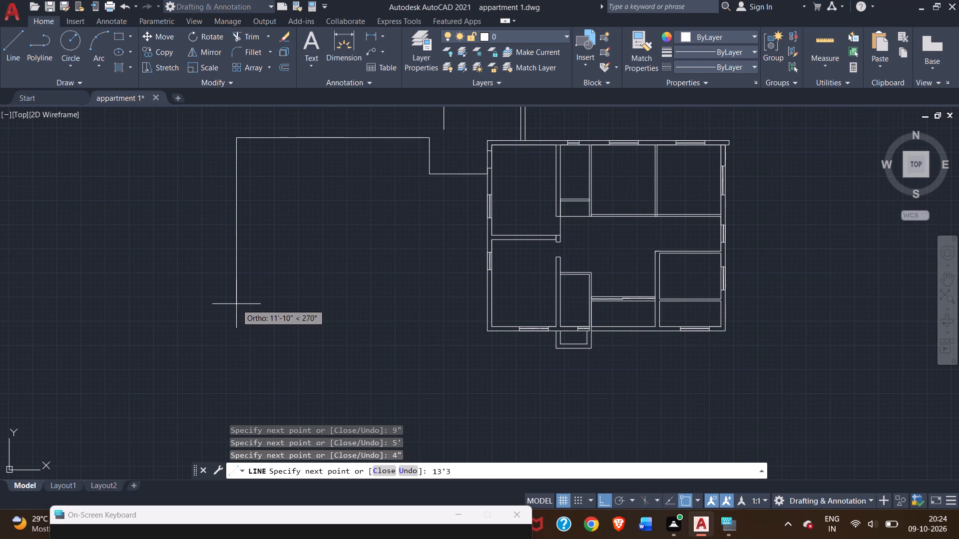
key(shift+quotedbl)
key(Return)
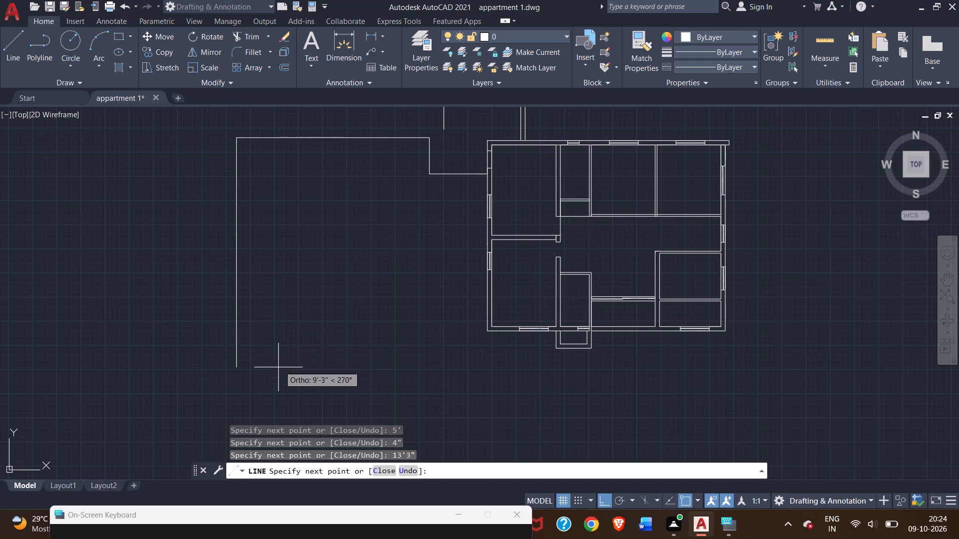
key(9)
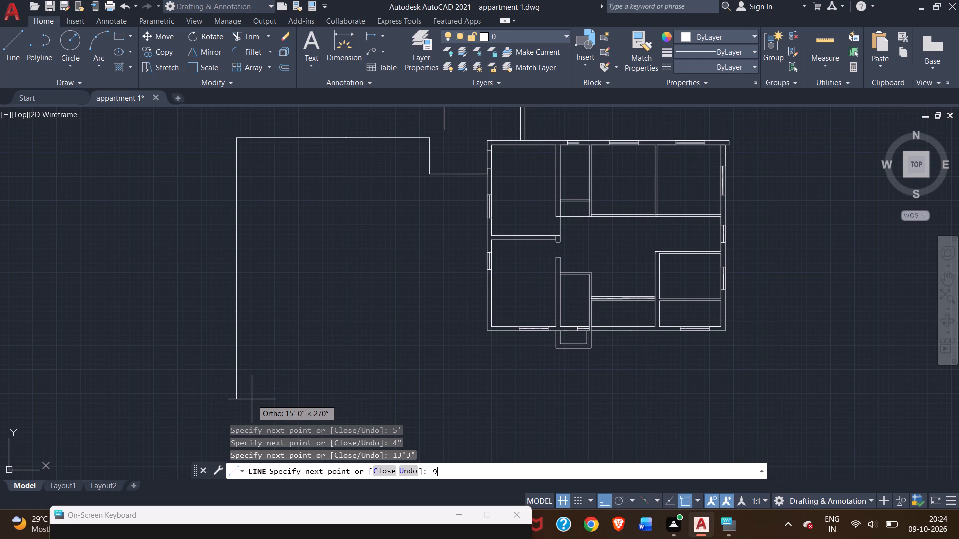
key(shift+quotedbl)
key(Return)
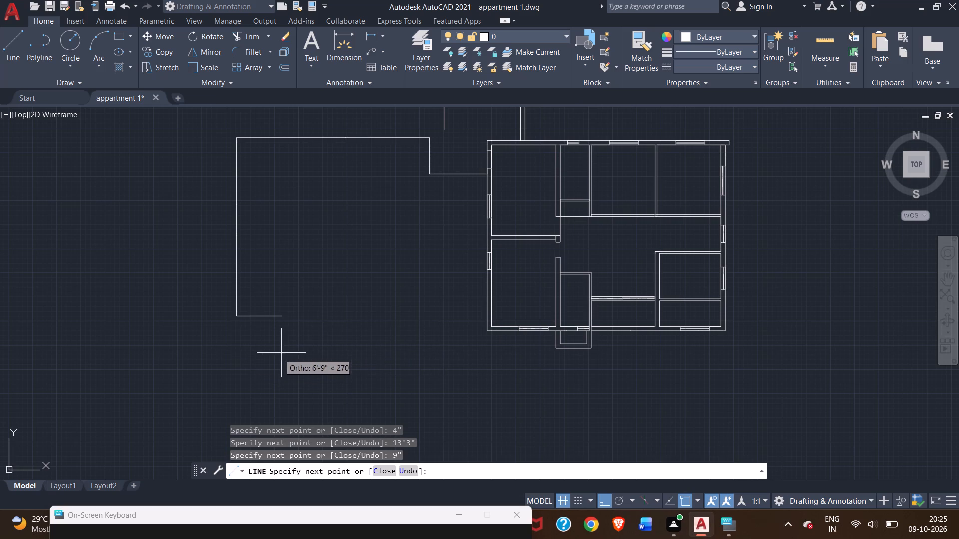
Turn the line east from its south end with consecutive segments of 9", 11' and 9".
key(9)
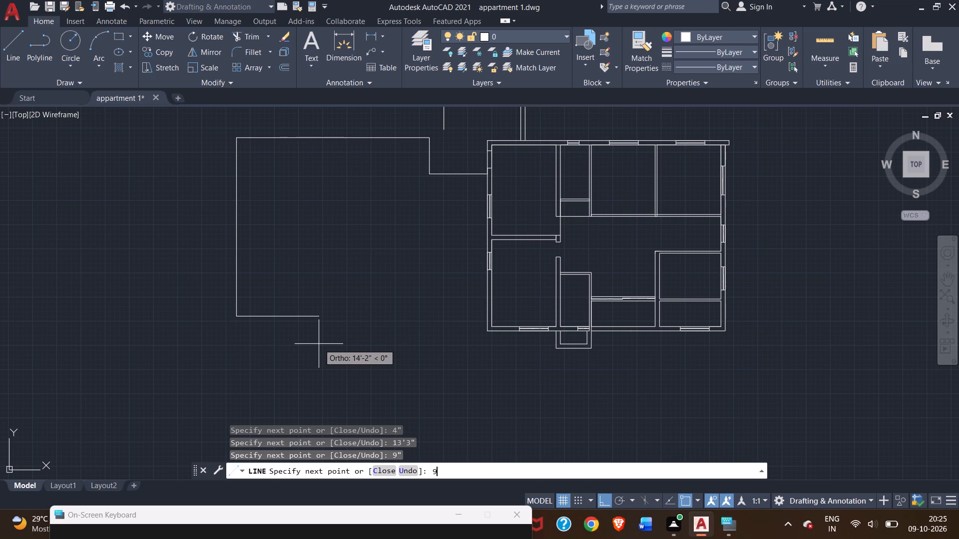
key(shift+quotedbl)
key(Return)
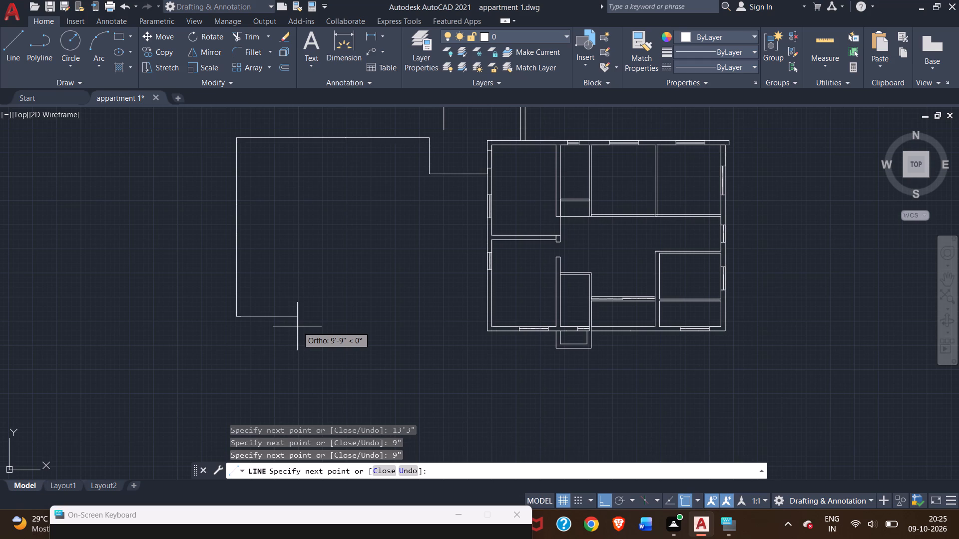
text(11')
key(Return)
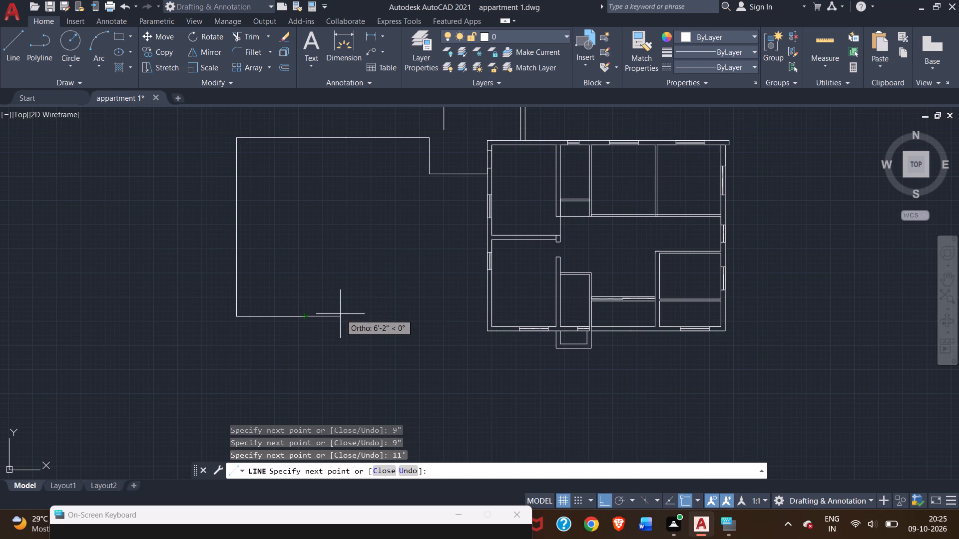
key(9)
key(shift+quotedbl)
key(Return)
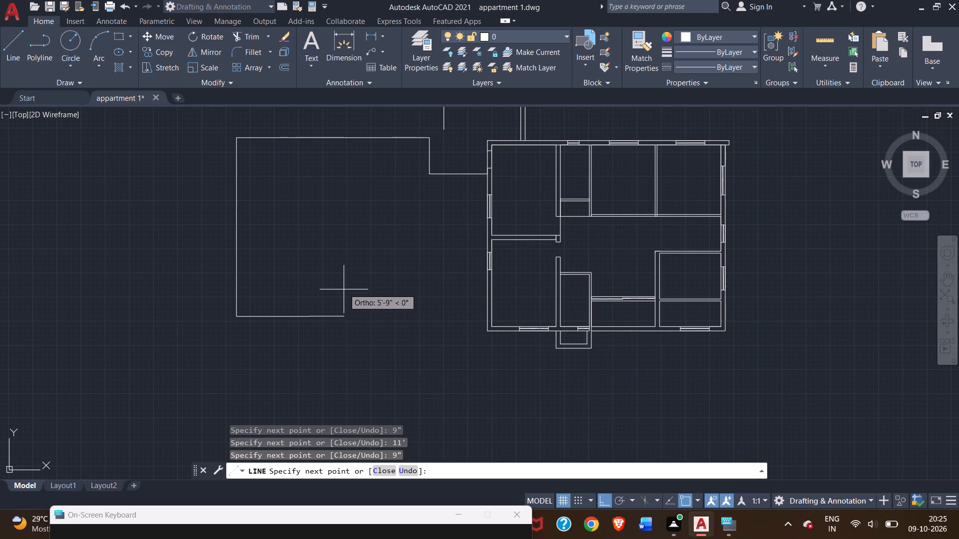
Continue the south side of the outline east with consecutive segments of 10', 9" and 9'4".
text(10')
key(Return)
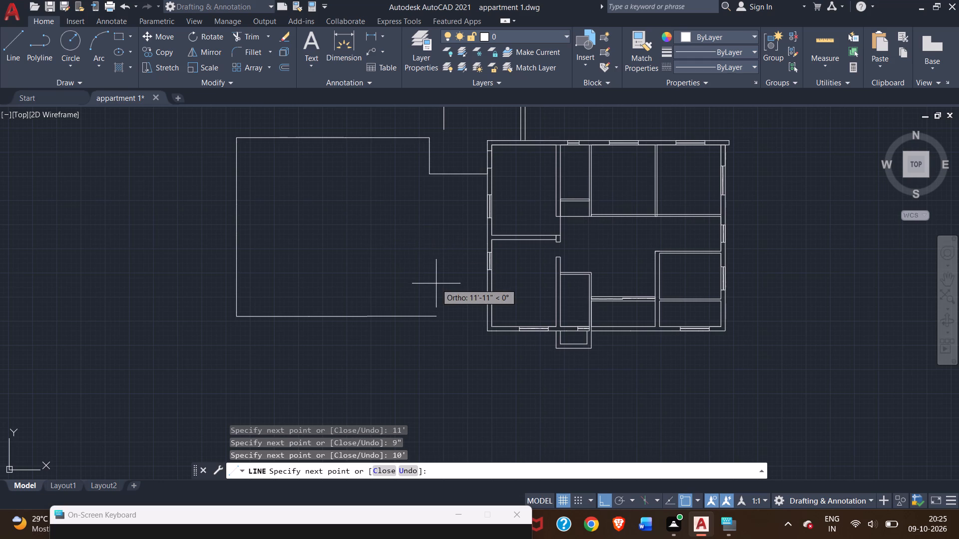
key(9)
key(shift+quotedbl)
key(Return)
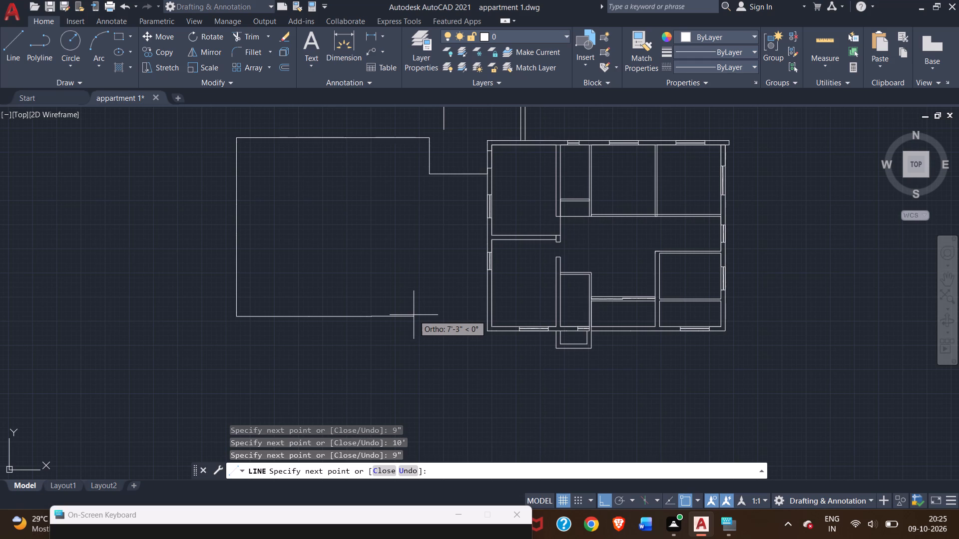
text(9')
key(4)
key(shift+quotedbl)
key(Return)
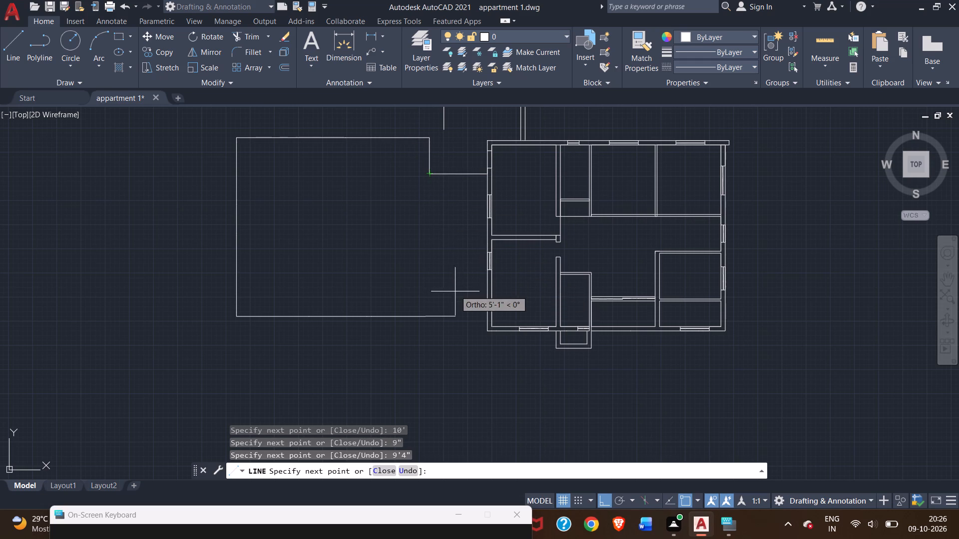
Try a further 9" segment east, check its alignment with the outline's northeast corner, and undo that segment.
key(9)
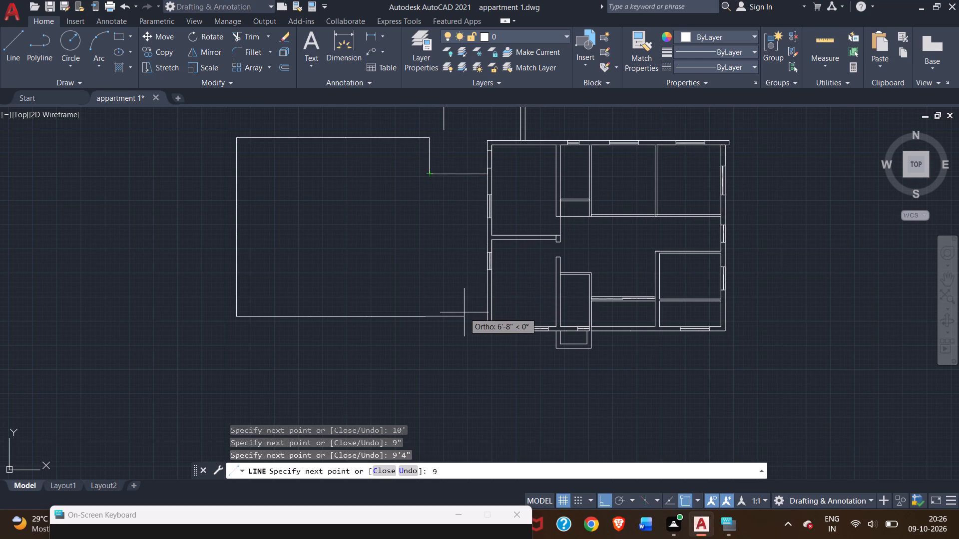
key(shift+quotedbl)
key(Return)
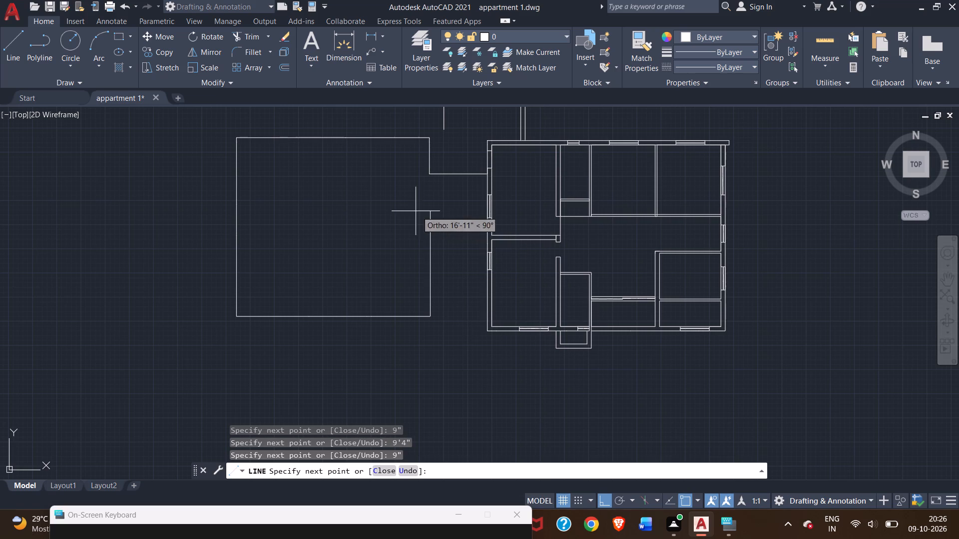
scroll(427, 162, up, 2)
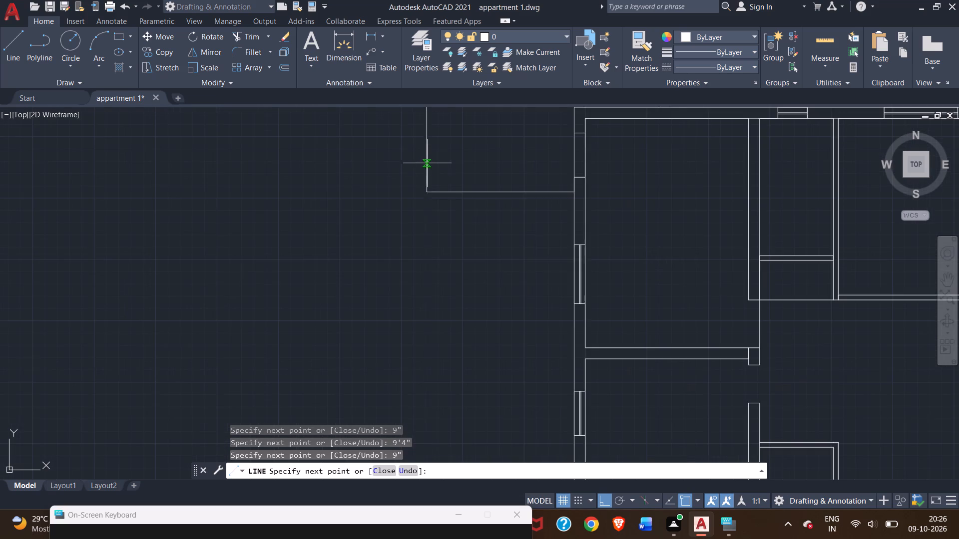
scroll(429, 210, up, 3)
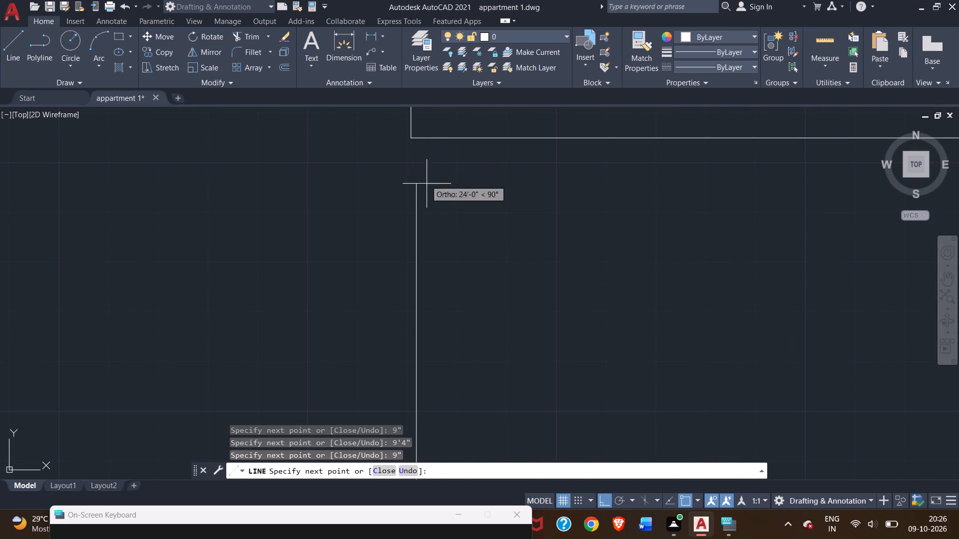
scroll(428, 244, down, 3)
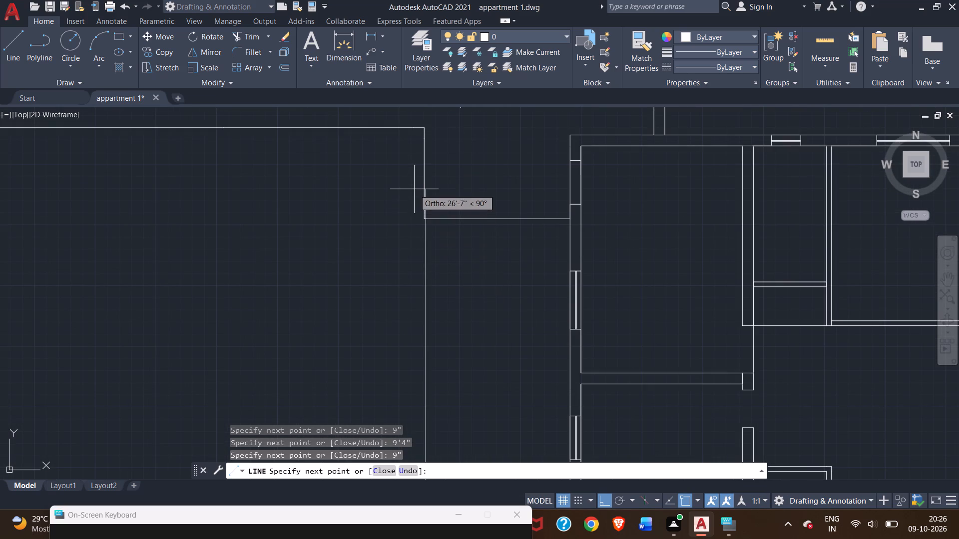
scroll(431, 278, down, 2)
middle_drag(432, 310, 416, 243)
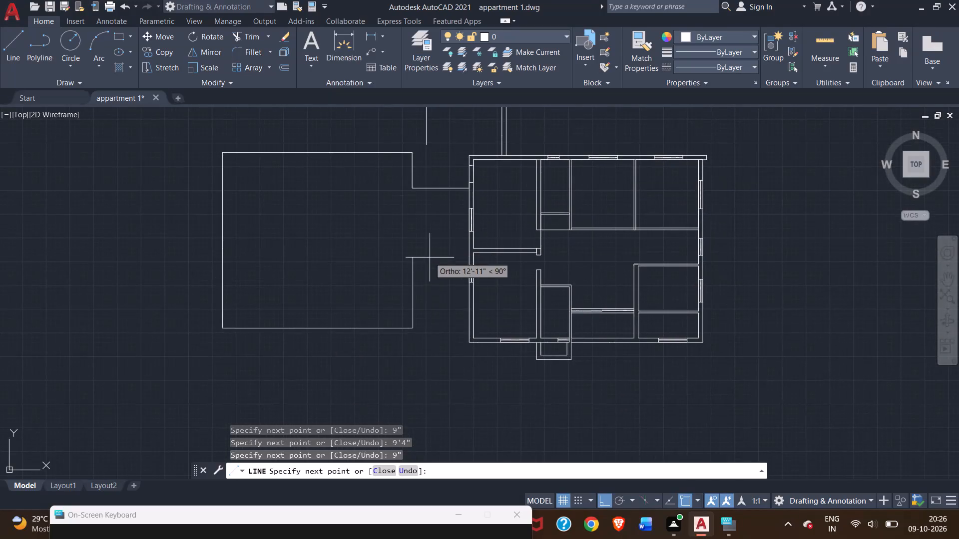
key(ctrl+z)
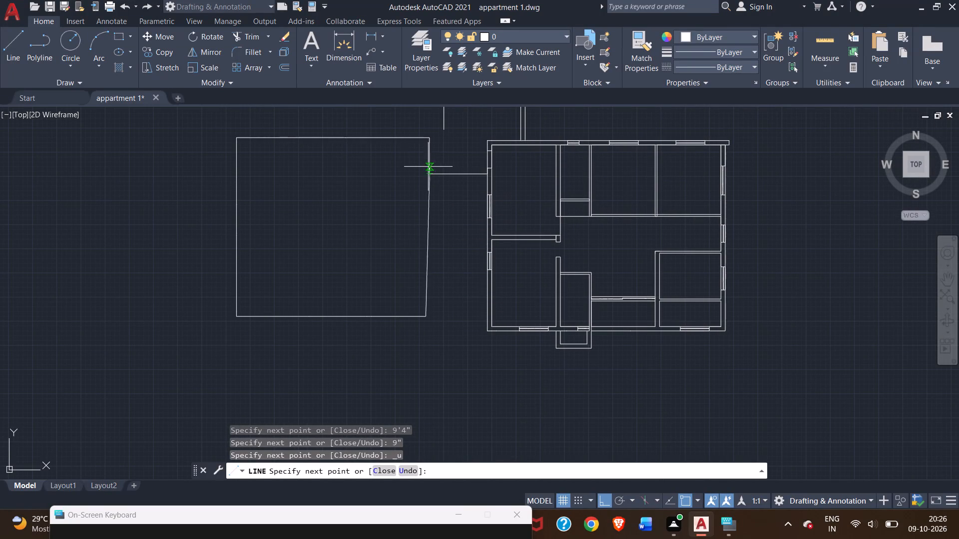
Draw the line north from the south side's east end to the outline's north edge, and east along it to the northeast corner.
scroll(416, 134, up, 2)
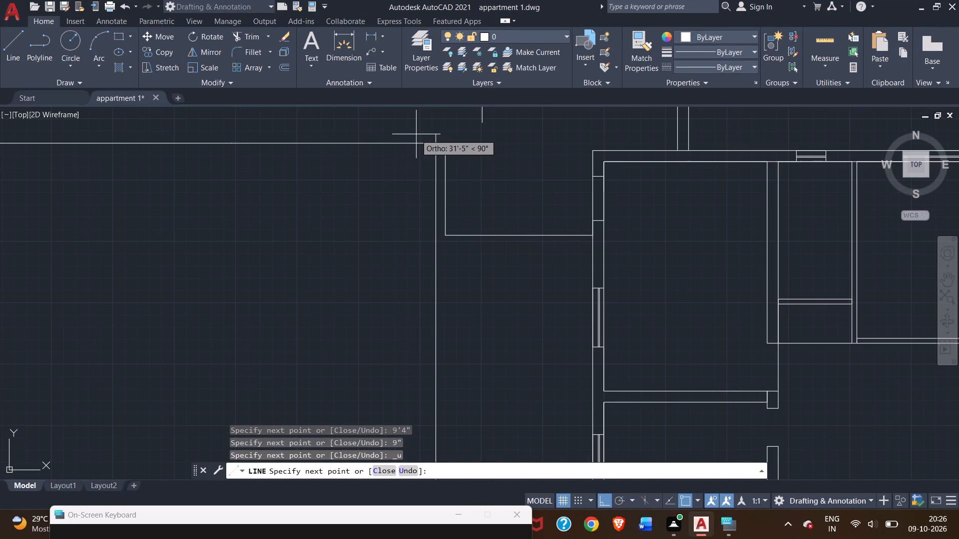
scroll(417, 134, up, 1)
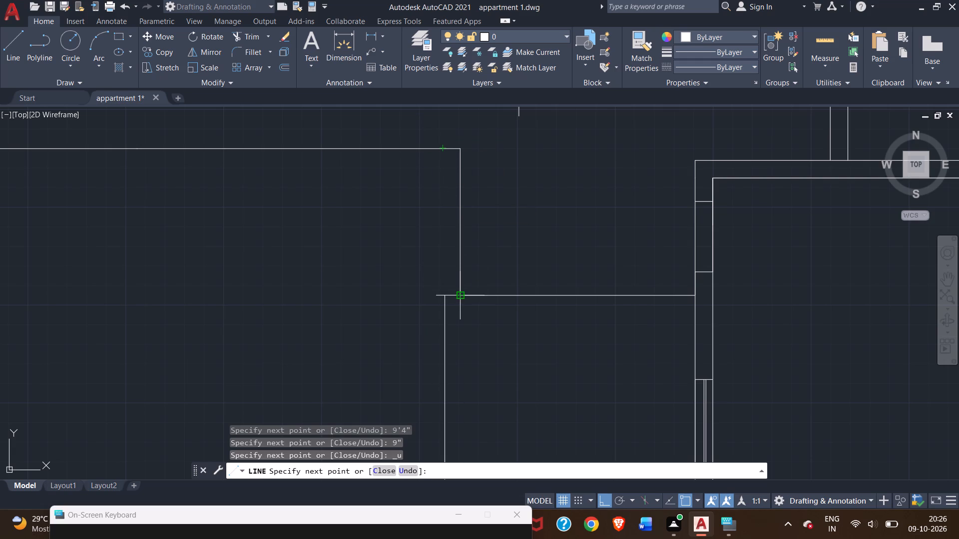
scroll(462, 347, down, 2)
middle_drag(454, 362, 396, 141)
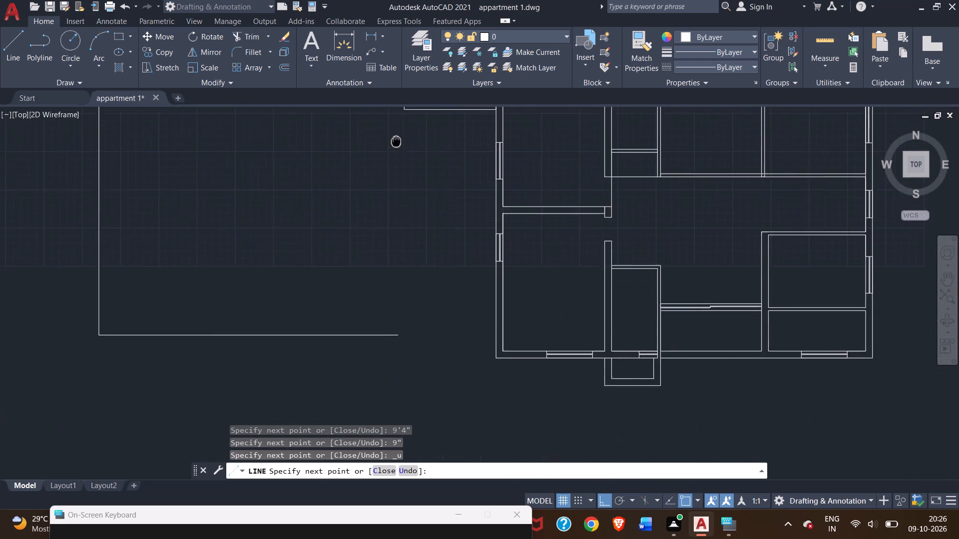
middle_drag(396, 141, 397, 125)
middle_drag(413, 283, 425, 328)
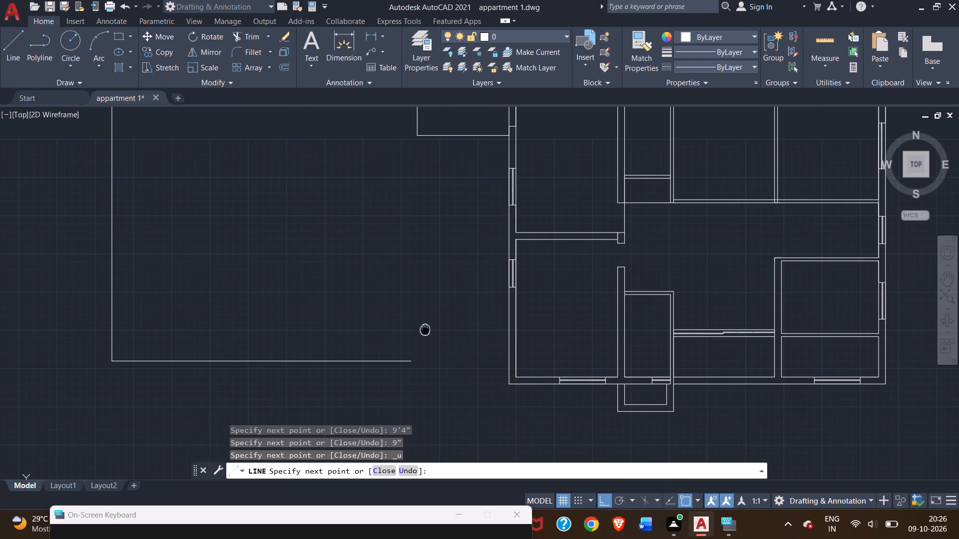
middle_drag(425, 328, 426, 328)
scroll(426, 325, down, 1)
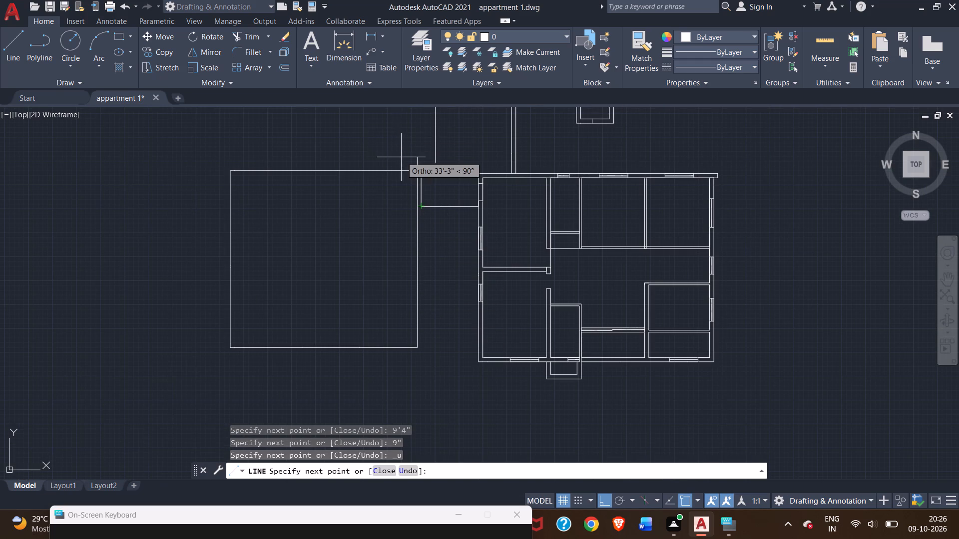
scroll(401, 157, up, 5)
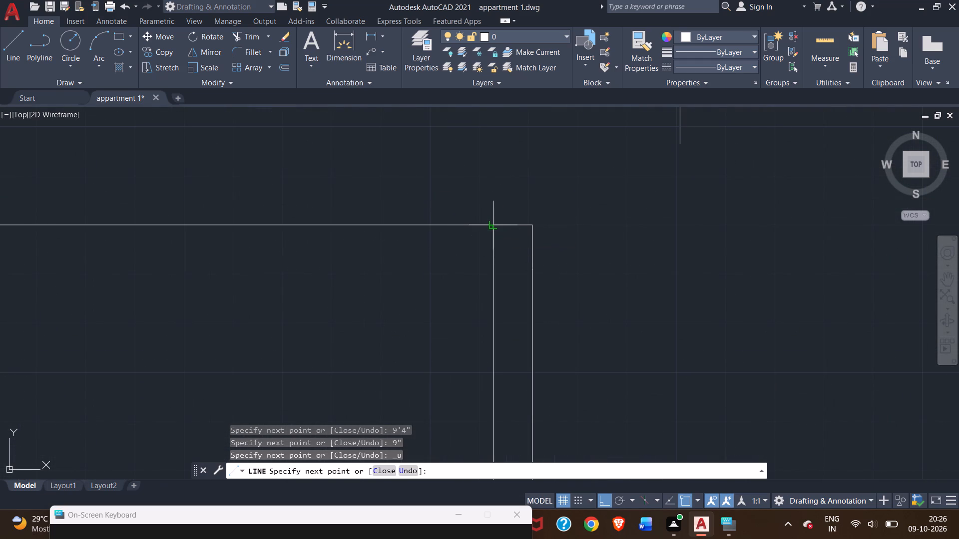
click(492, 227)
click(532, 225)
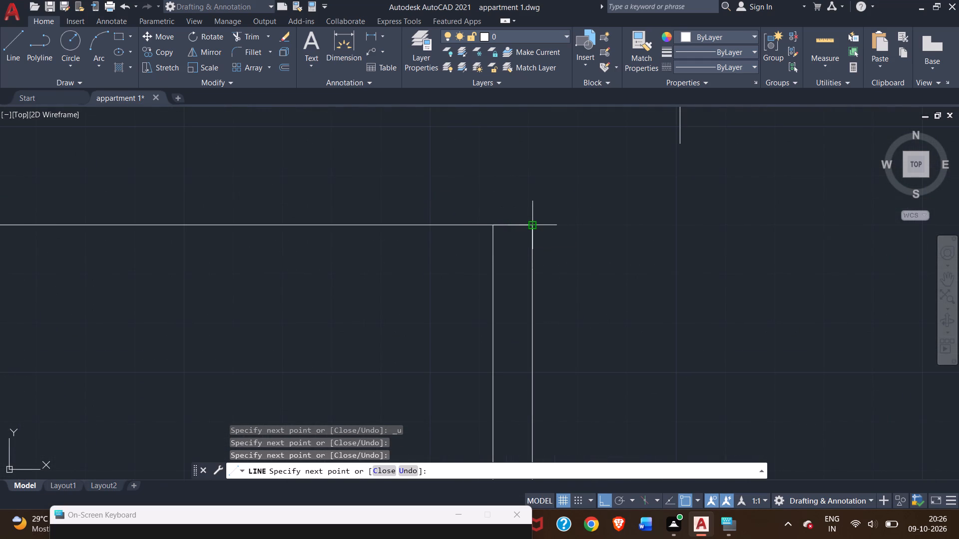
Close the narrow east wall strip by running the line south slightly past the outline's south edge, west, and back north to the south edge's end.
scroll(532, 305, down, 2)
middle_drag(528, 330, 491, 148)
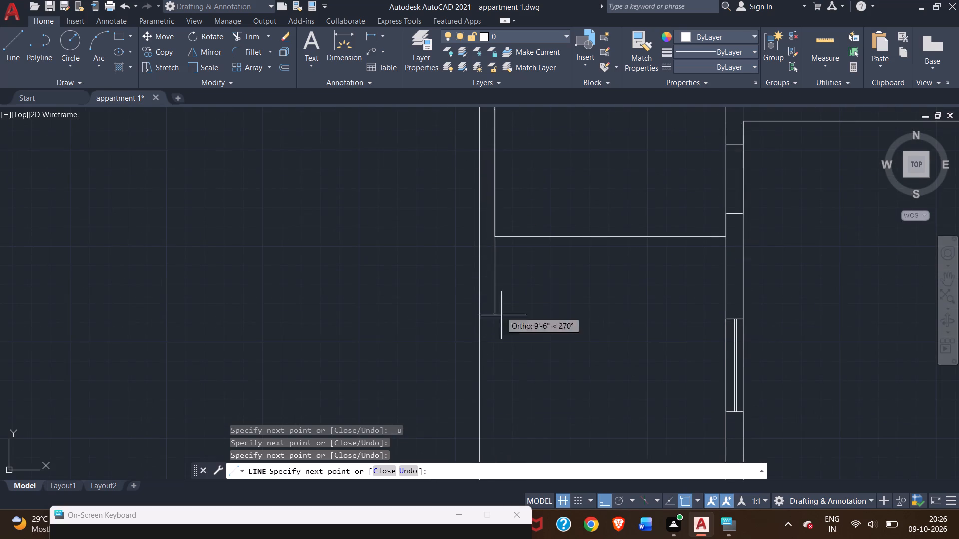
scroll(499, 341, down, 2)
middle_drag(498, 449, 465, 348)
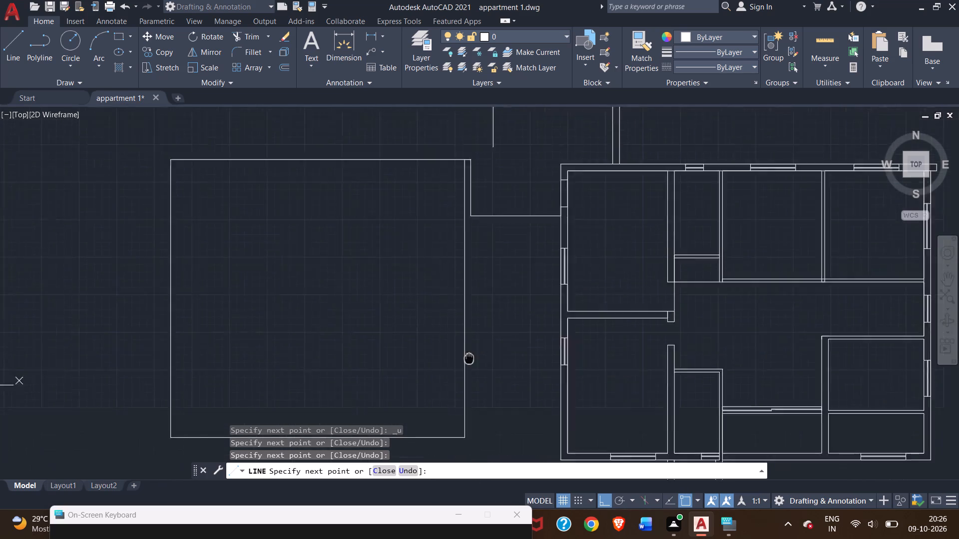
middle_drag(465, 348, 439, 243)
scroll(442, 325, up, 3)
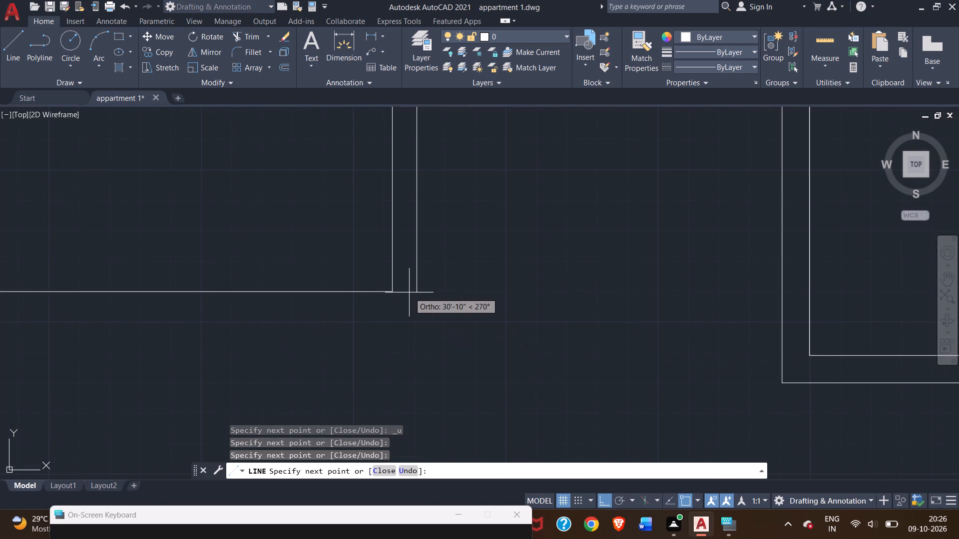
click(417, 327)
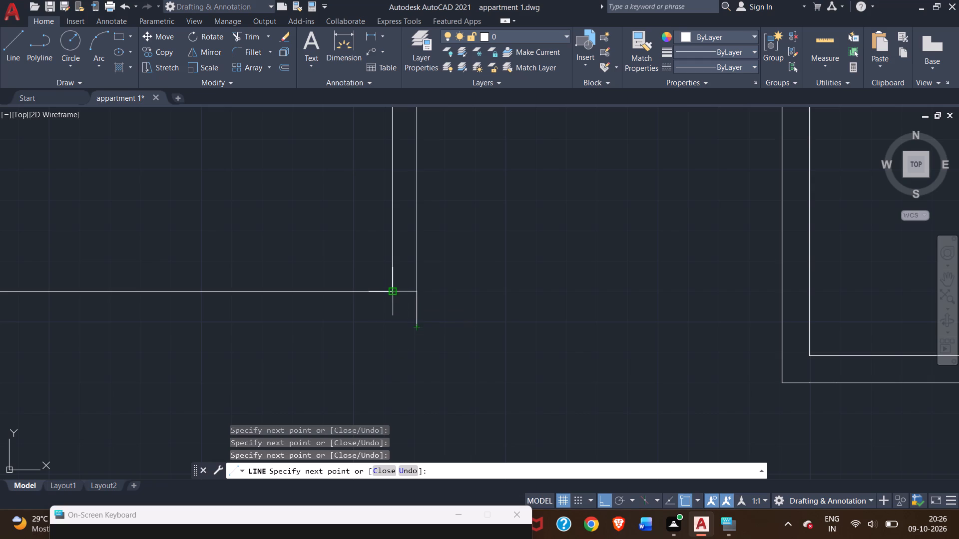
click(392, 327)
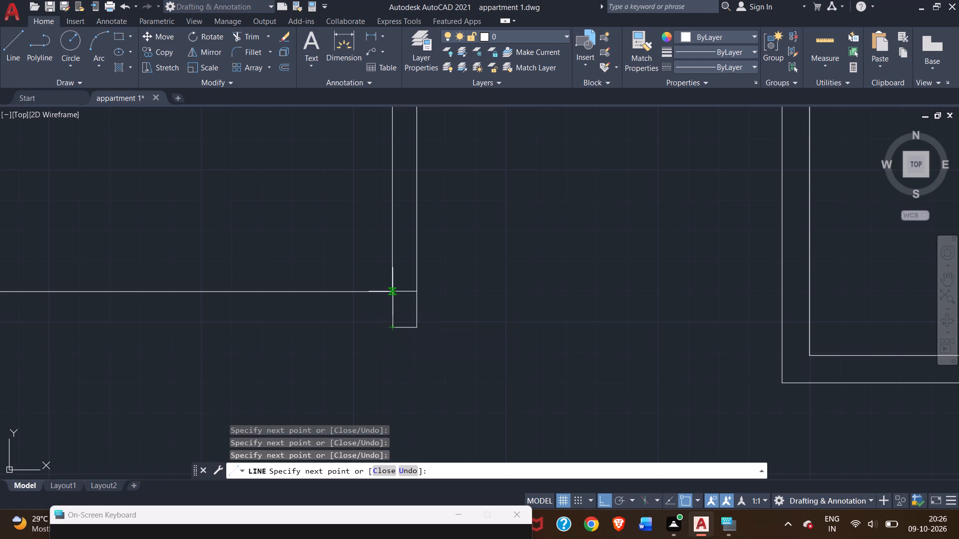
click(394, 294)
right_click(403, 282)
click(430, 287)
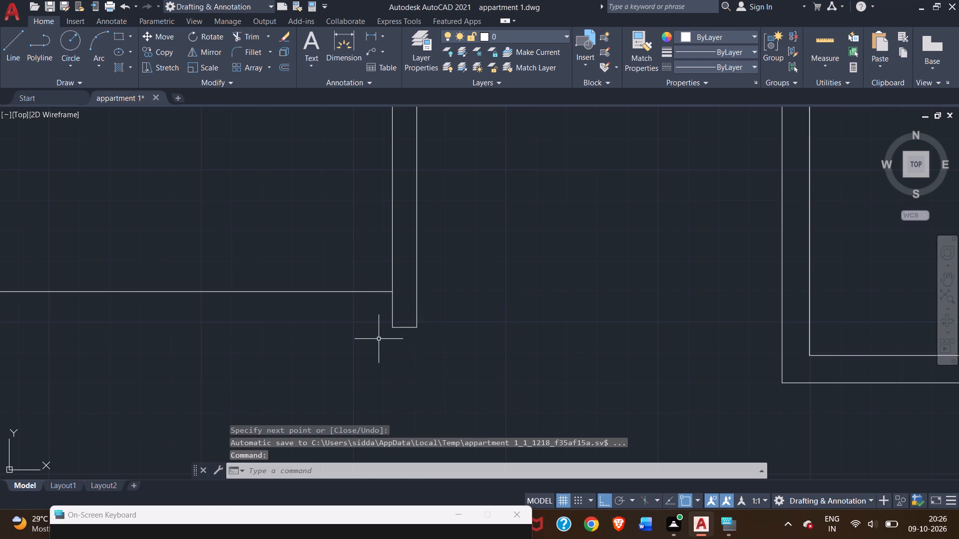
Measure the thickness of the east wall strip at its north end with a dimension preview, without placing the dimension.
scroll(379, 339, down, 3)
middle_drag(406, 258, 418, 297)
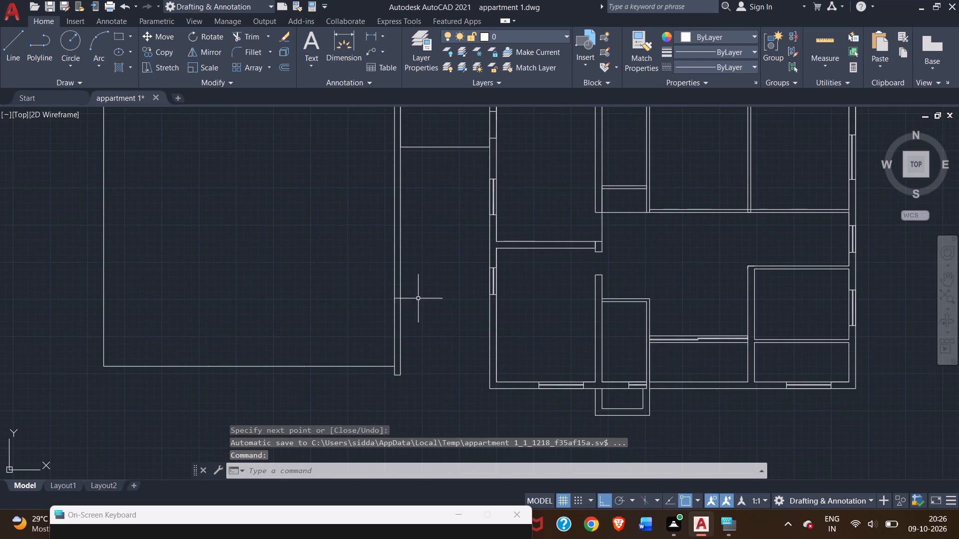
middle_drag(362, 185, 375, 286)
click(349, 55)
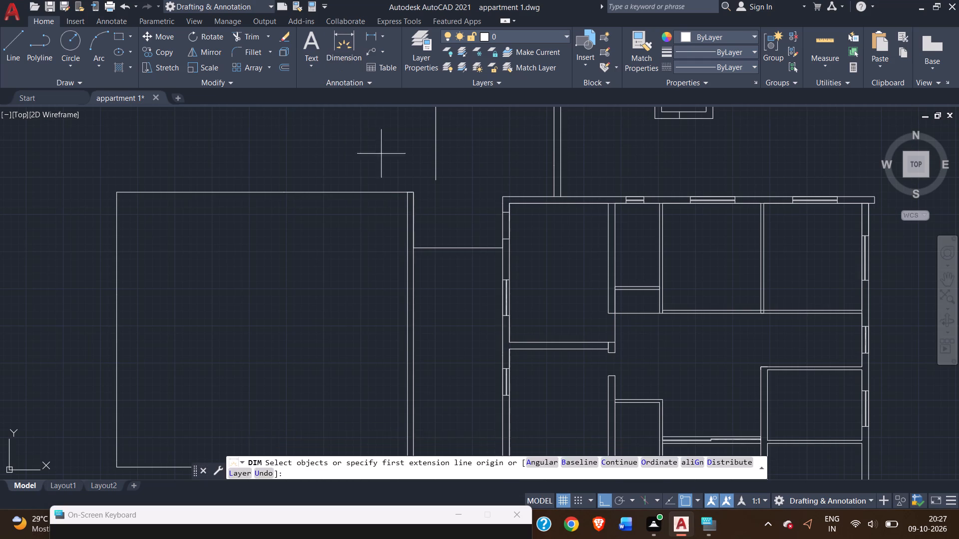
scroll(395, 221, up, 3)
middle_drag(478, 156, 480, 296)
scroll(434, 239, up, 2)
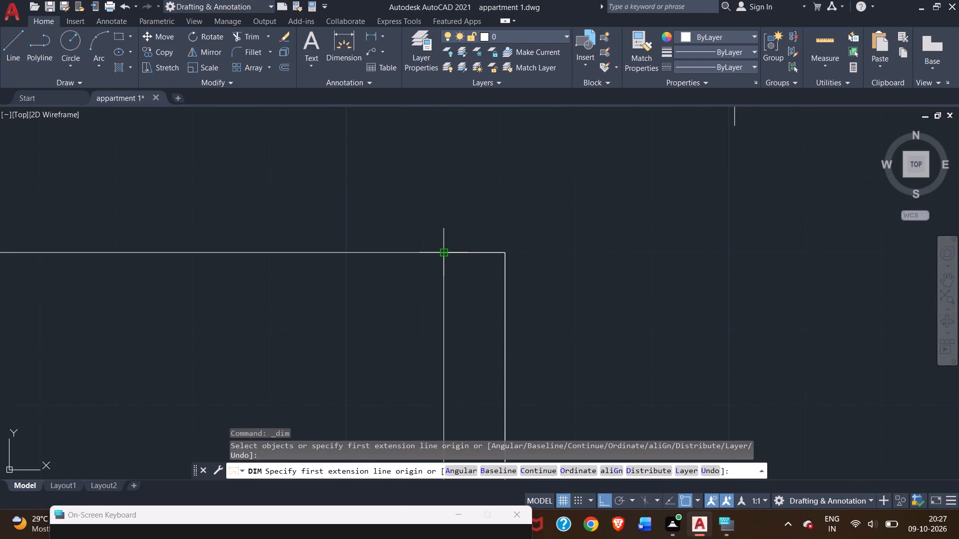
click(447, 255)
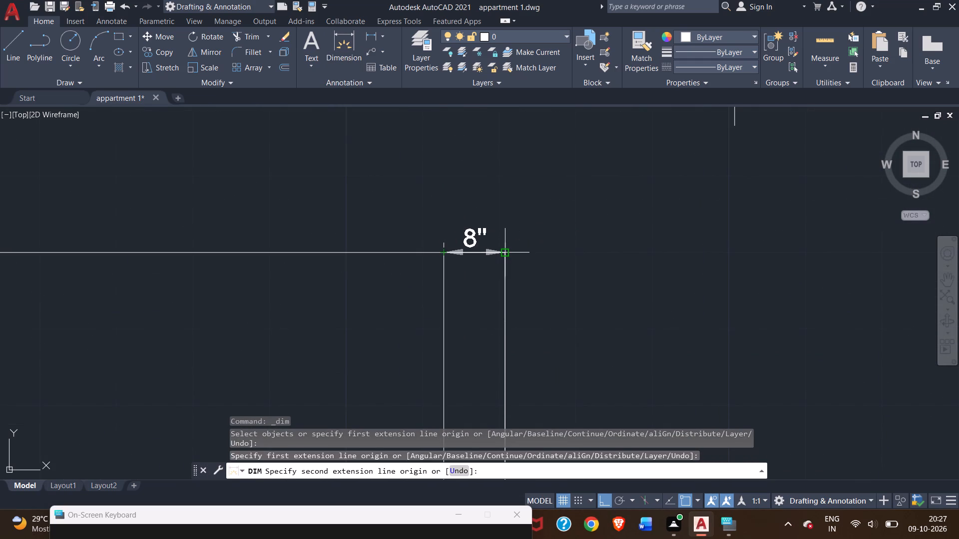
right_click(481, 233)
click(498, 241)
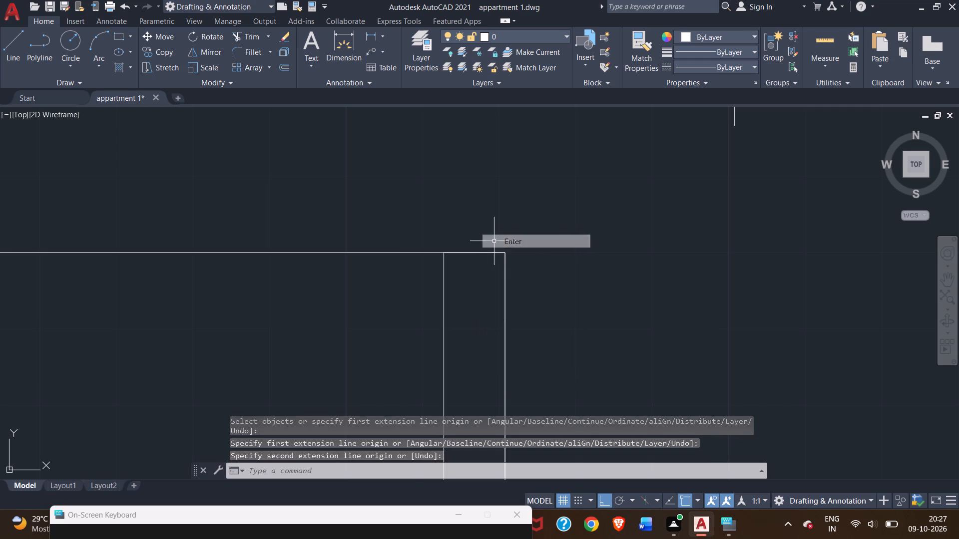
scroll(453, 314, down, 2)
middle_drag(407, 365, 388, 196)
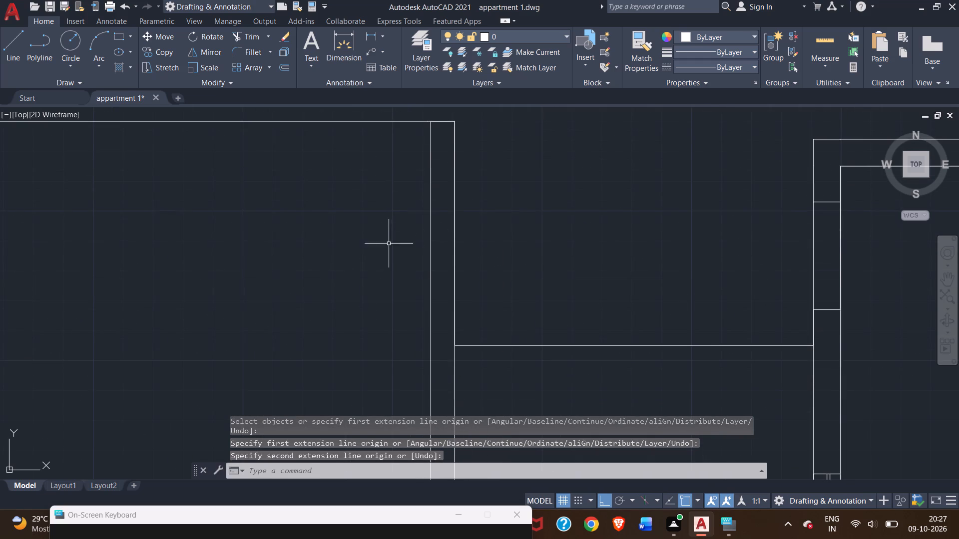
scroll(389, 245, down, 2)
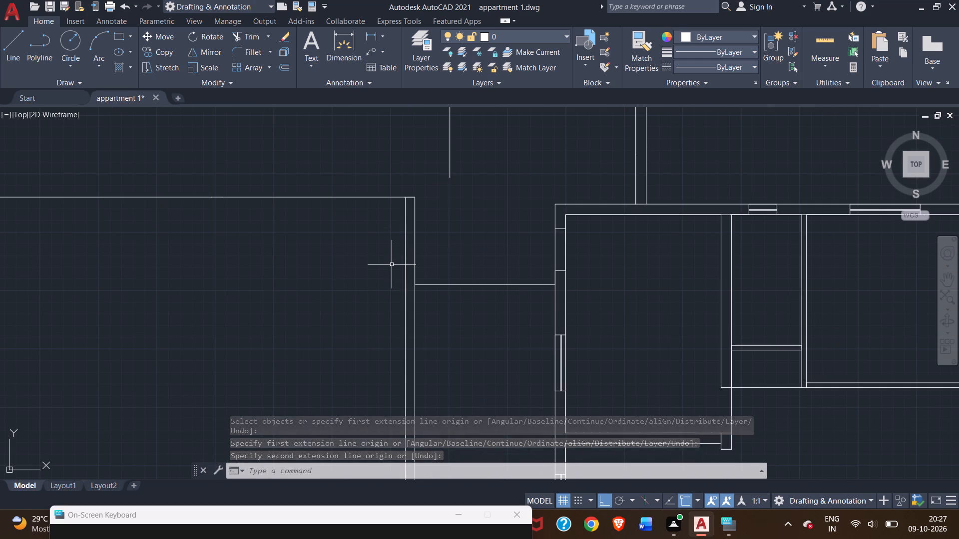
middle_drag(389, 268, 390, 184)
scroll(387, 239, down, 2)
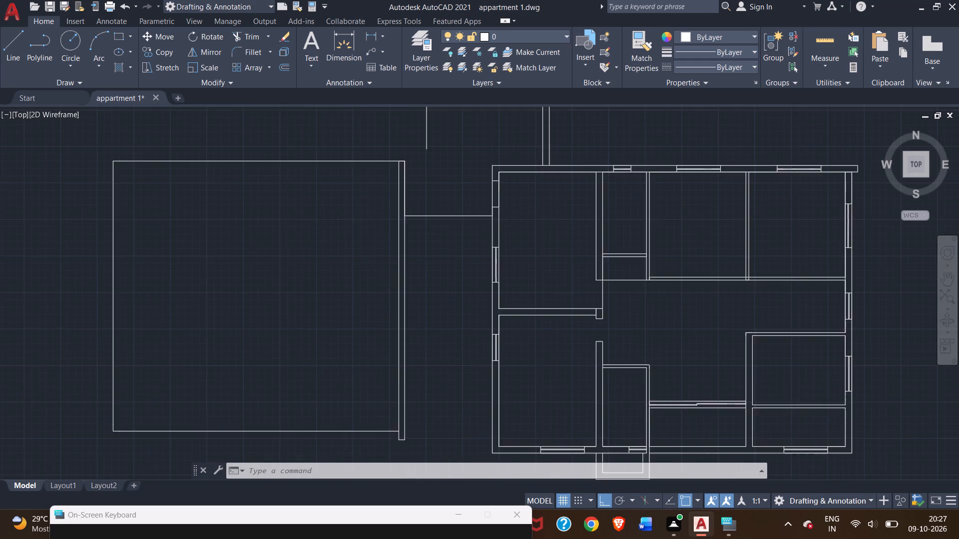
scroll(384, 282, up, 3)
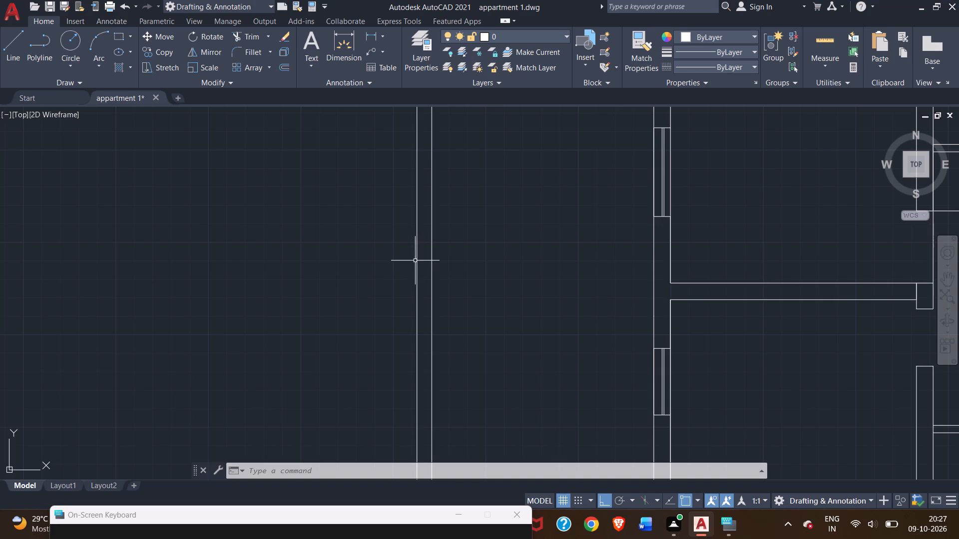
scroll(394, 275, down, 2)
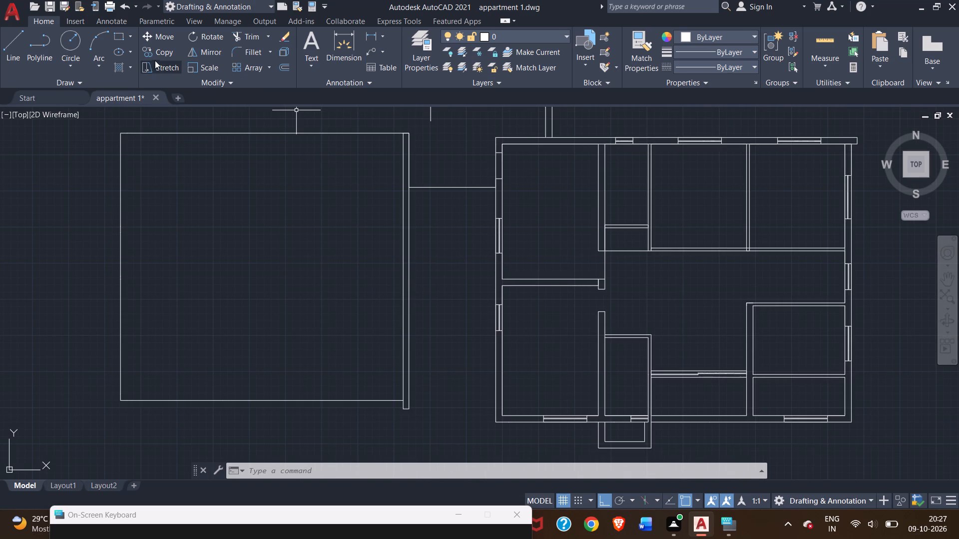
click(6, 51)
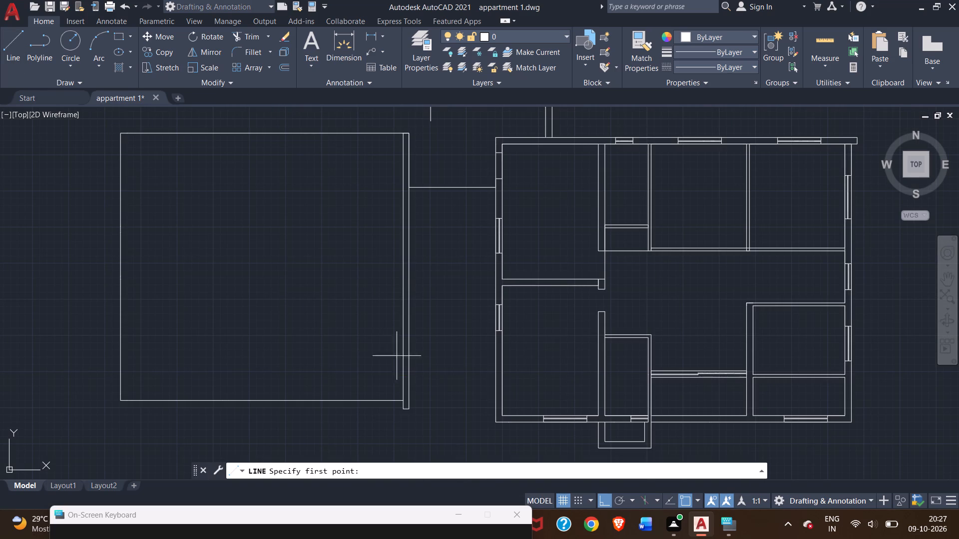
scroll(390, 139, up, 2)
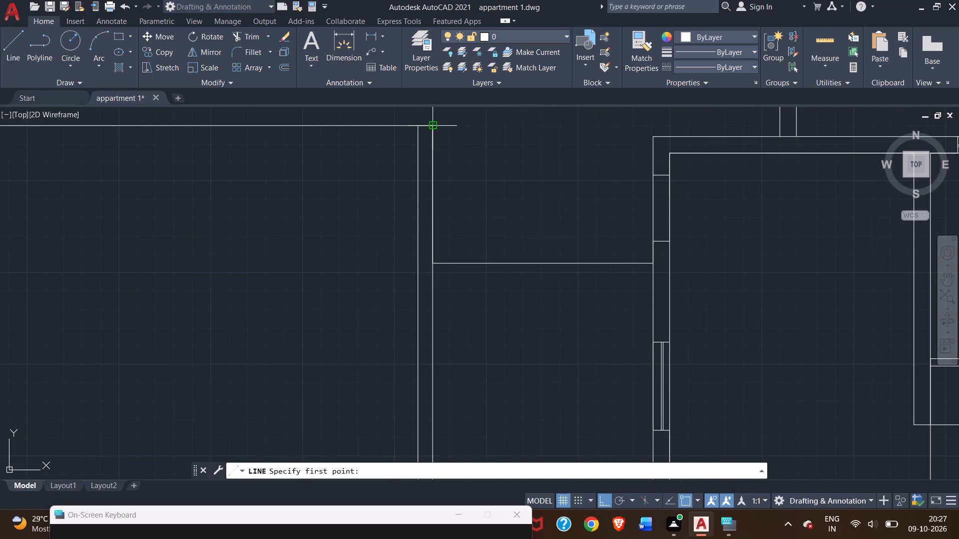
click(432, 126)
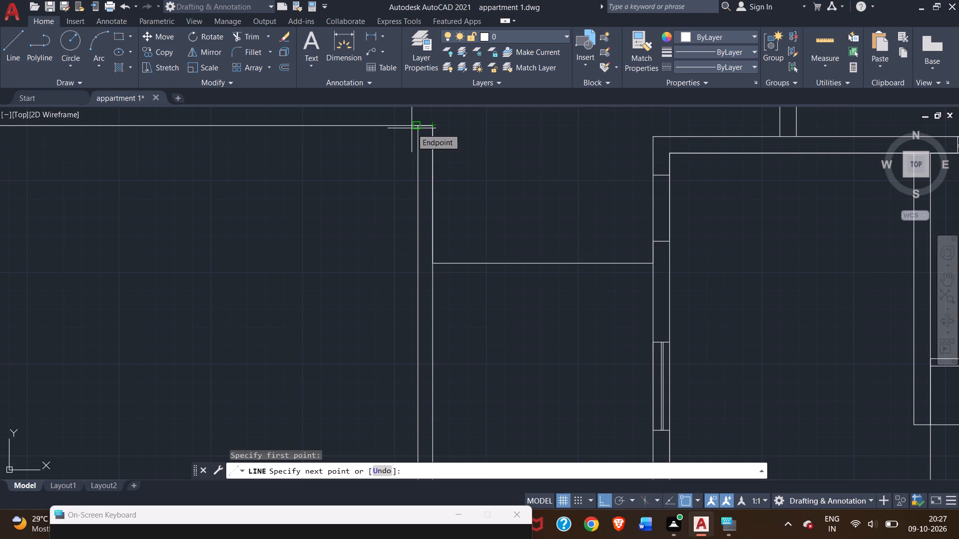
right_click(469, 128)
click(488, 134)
Draw the north wall's inner line 9" south from the east wall strip's inner north corner, and west to the outline's west edge.
scroll(340, 239, down, 2)
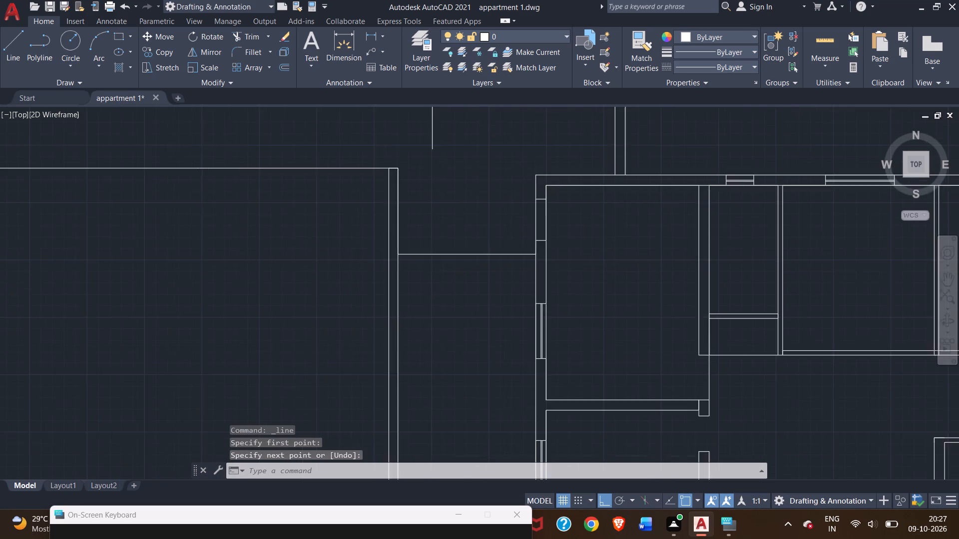
middle_drag(308, 288, 331, 228)
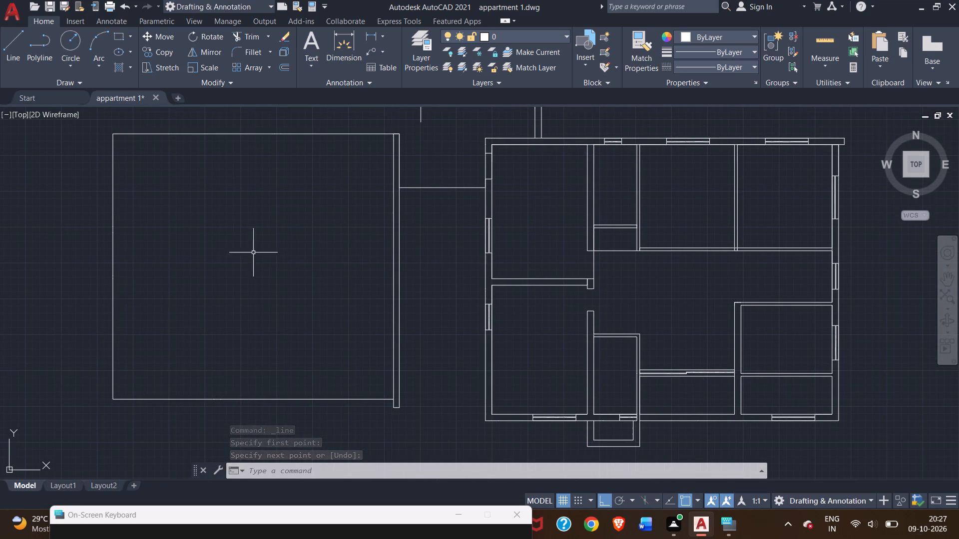
middle_drag(221, 225, 252, 219)
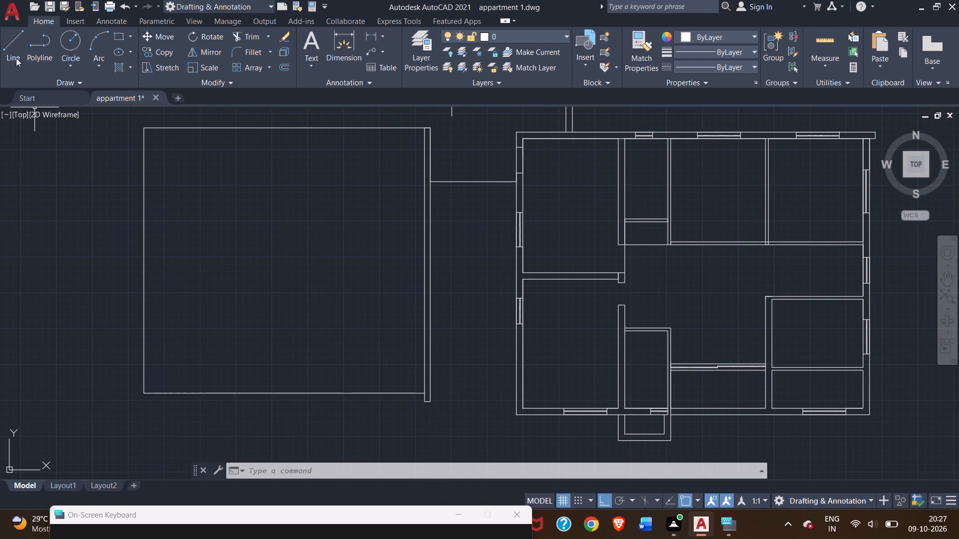
click(15, 58)
scroll(374, 123, up, 2)
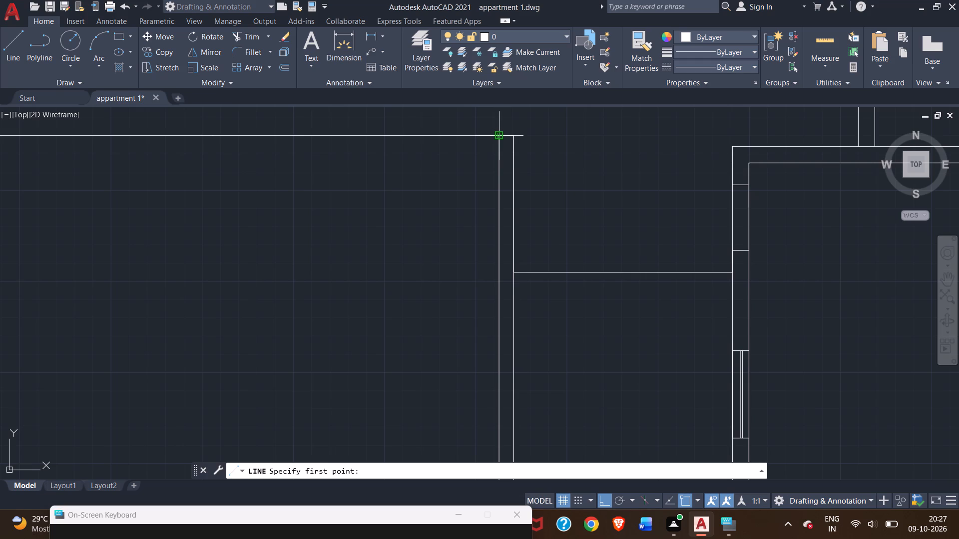
click(499, 137)
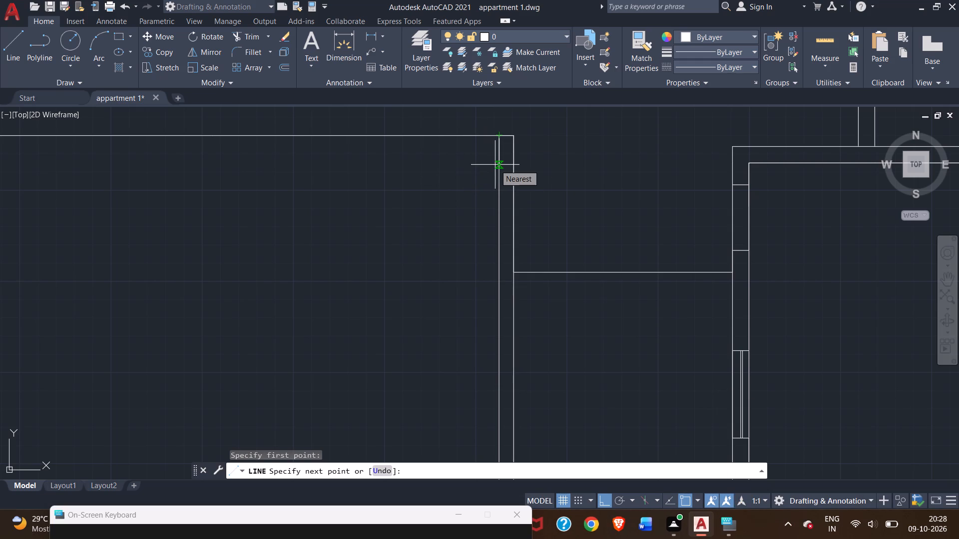
key(9)
key(shift+quotedbl)
key(Return)
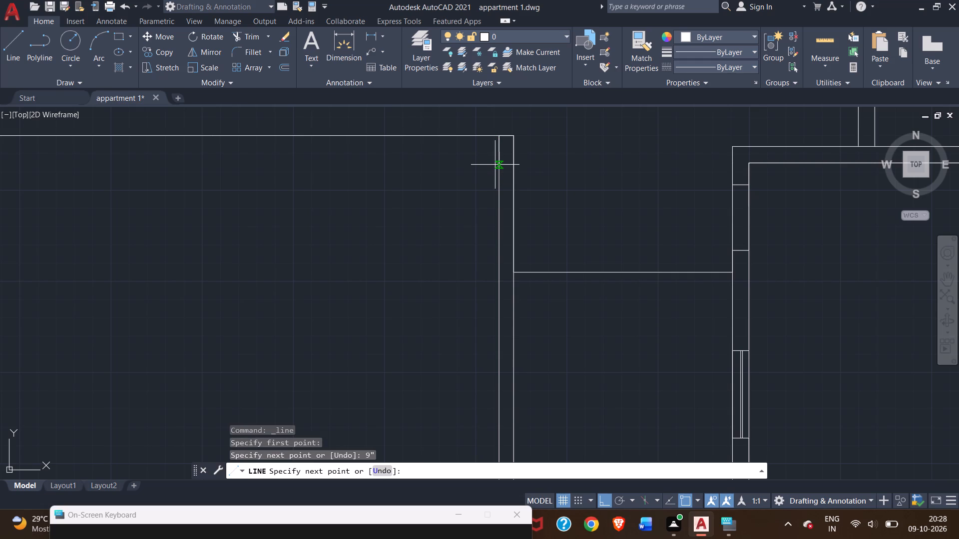
scroll(221, 198, down, 2)
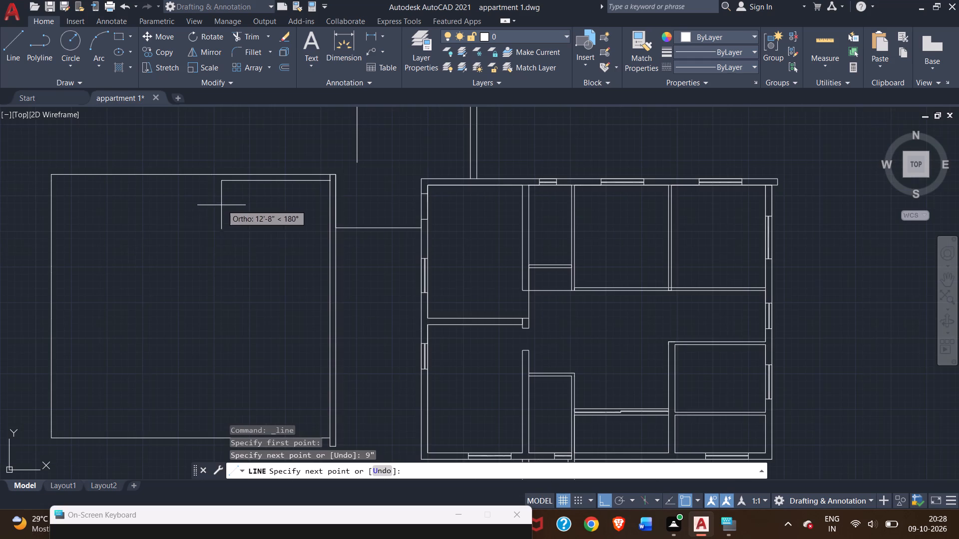
scroll(58, 200, up, 2)
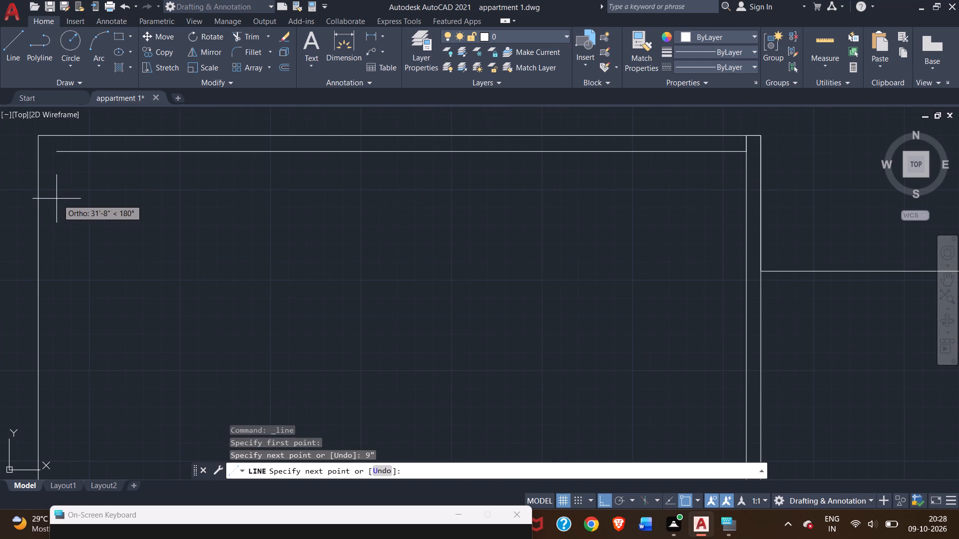
click(38, 152)
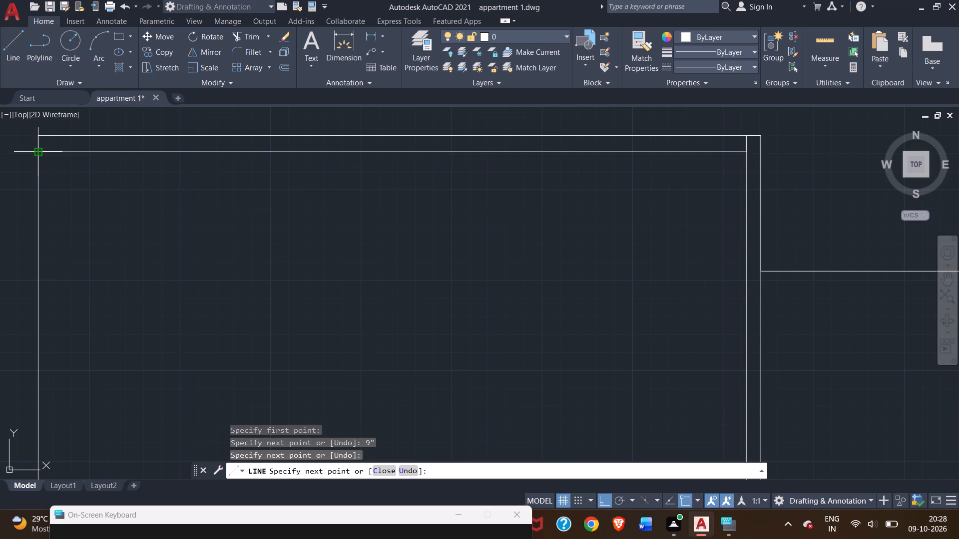
right_click(37, 152)
click(74, 158)
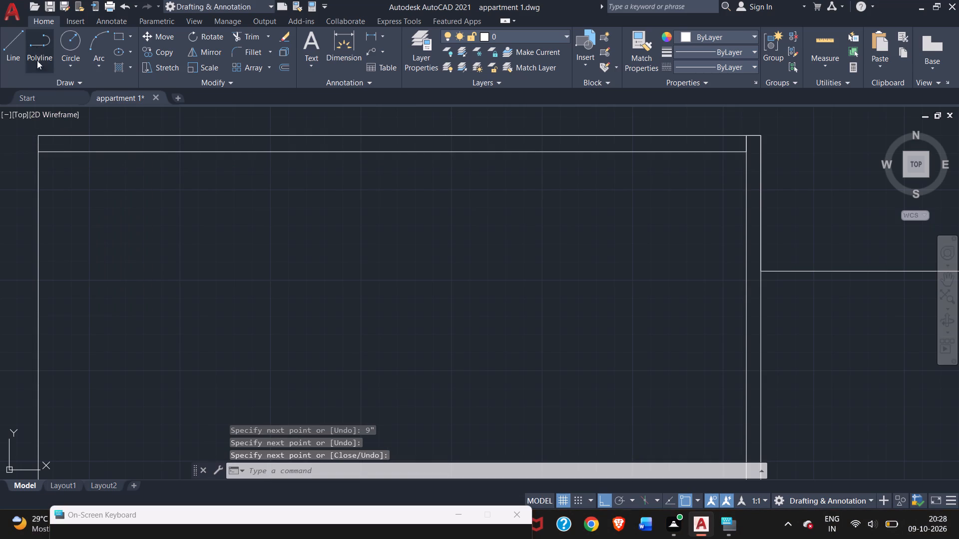
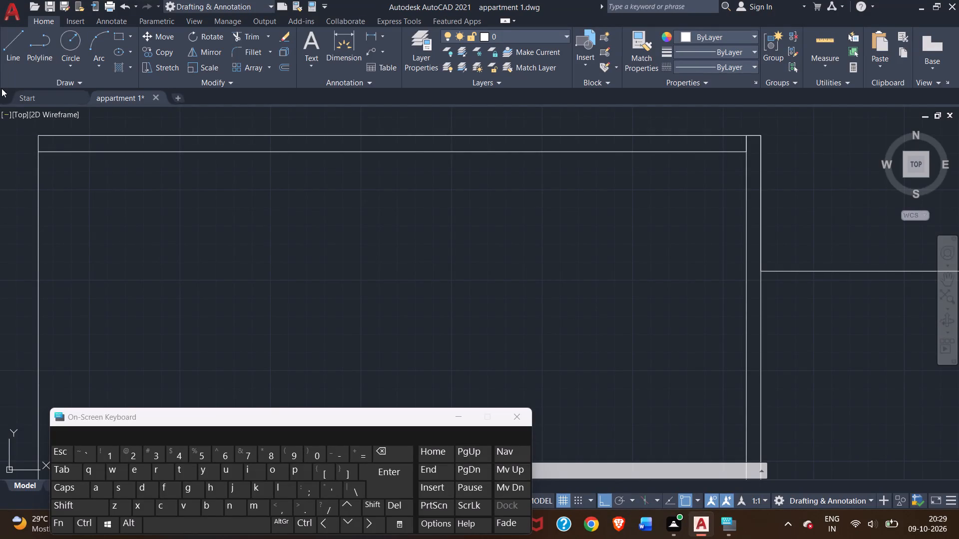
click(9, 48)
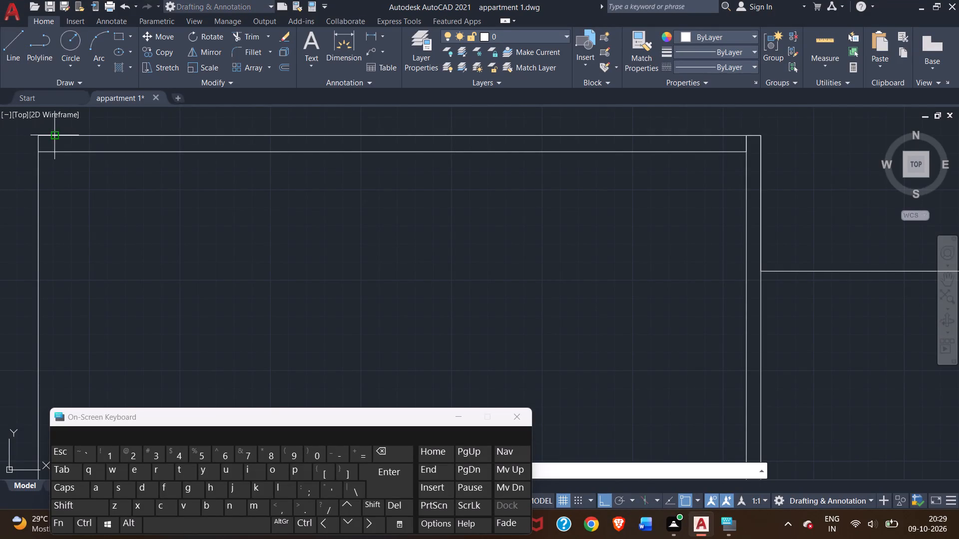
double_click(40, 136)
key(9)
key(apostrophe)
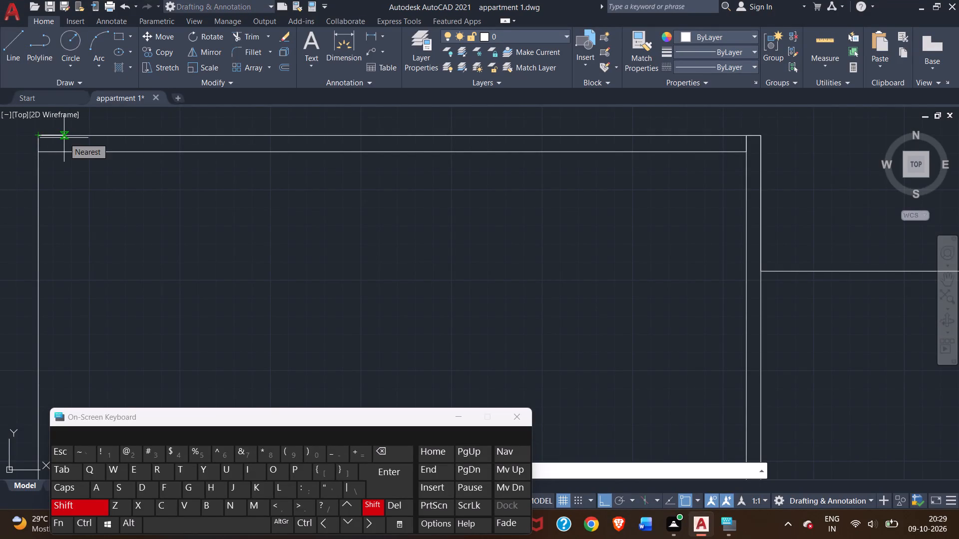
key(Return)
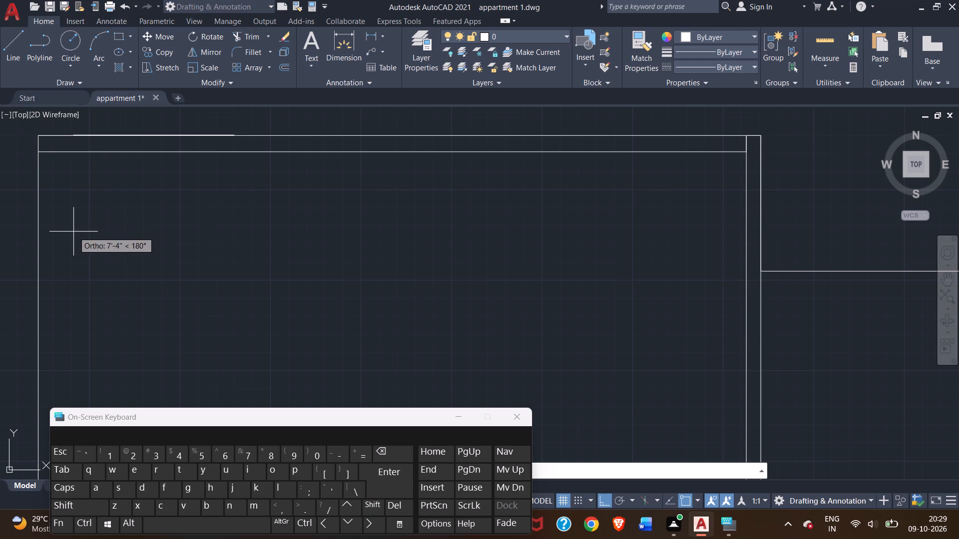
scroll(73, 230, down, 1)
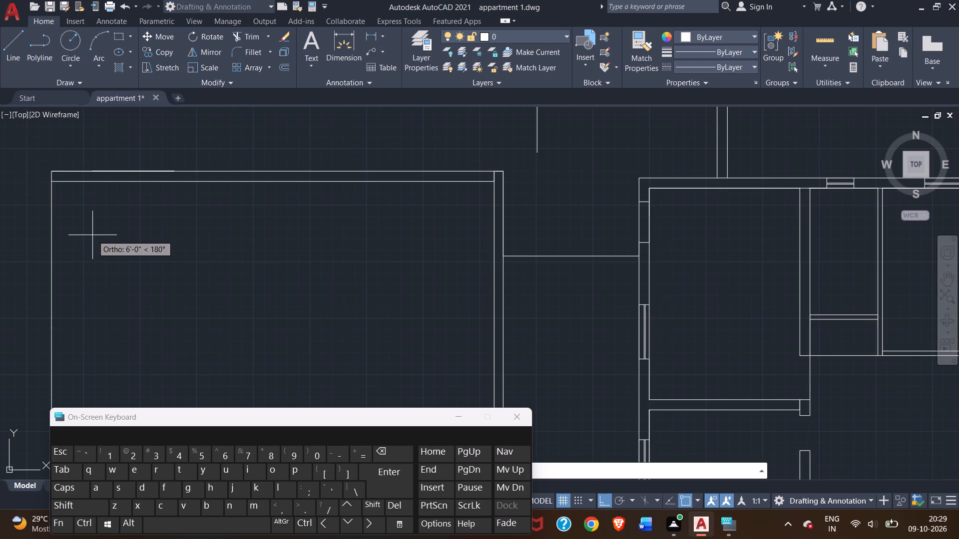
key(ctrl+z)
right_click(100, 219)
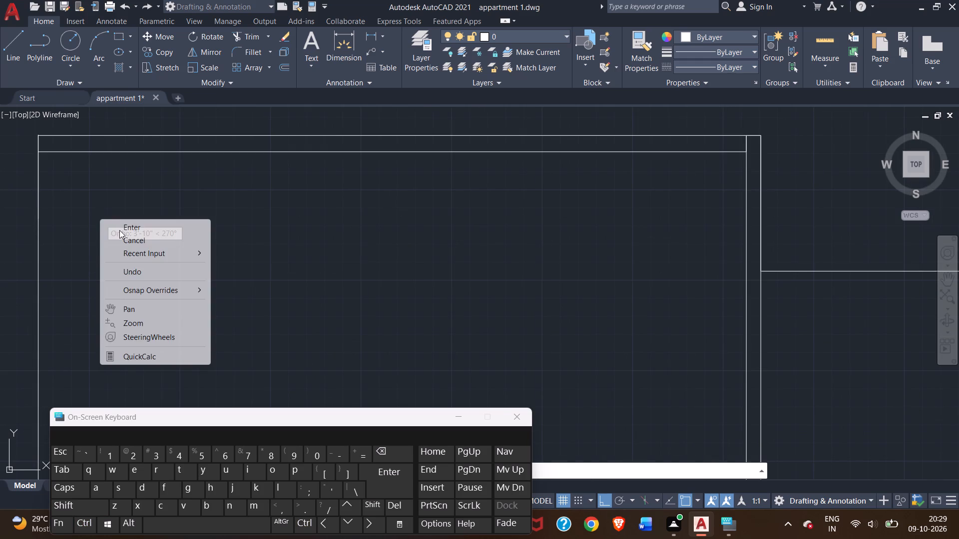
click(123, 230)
Draw the west wall's inner line, starting 9" east of the outline's northwest corner and running south to the south edge.
click(8, 56)
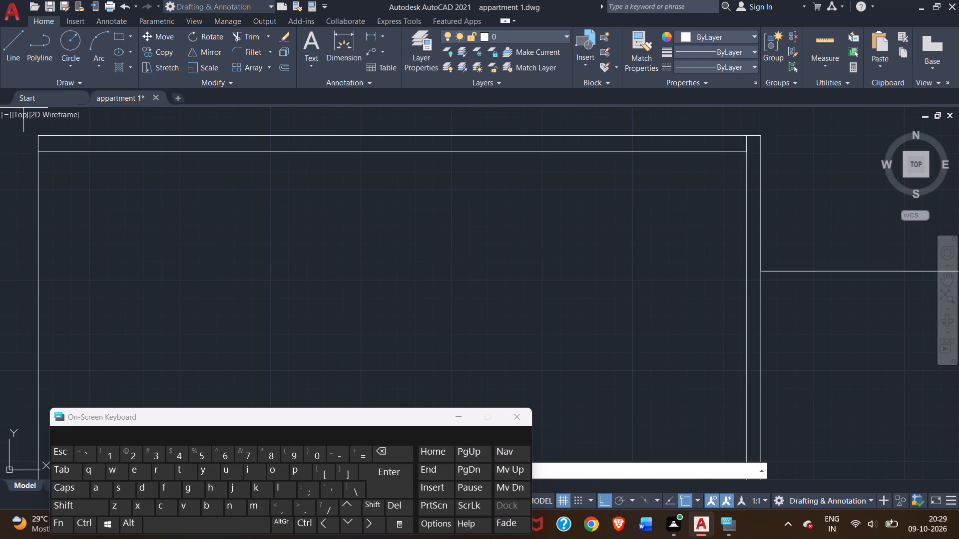
click(41, 135)
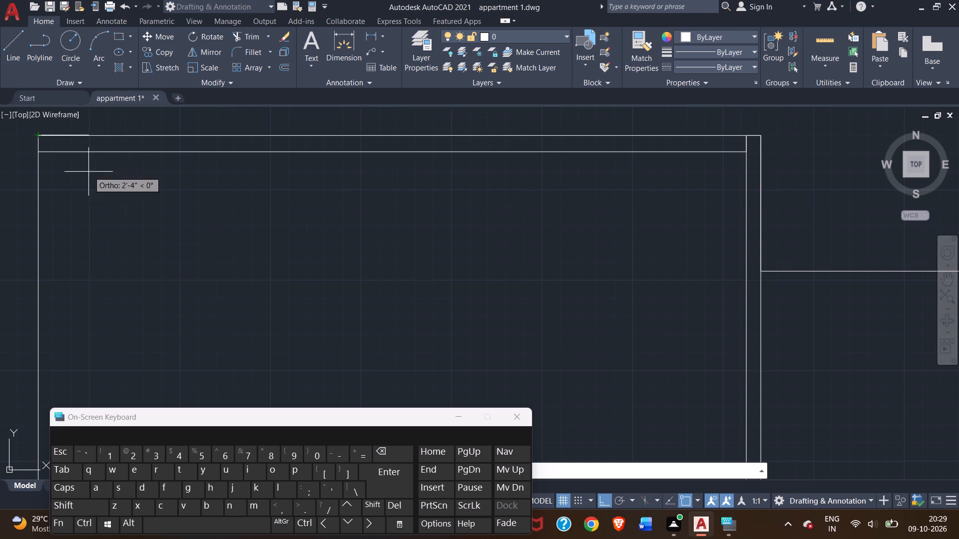
key(9)
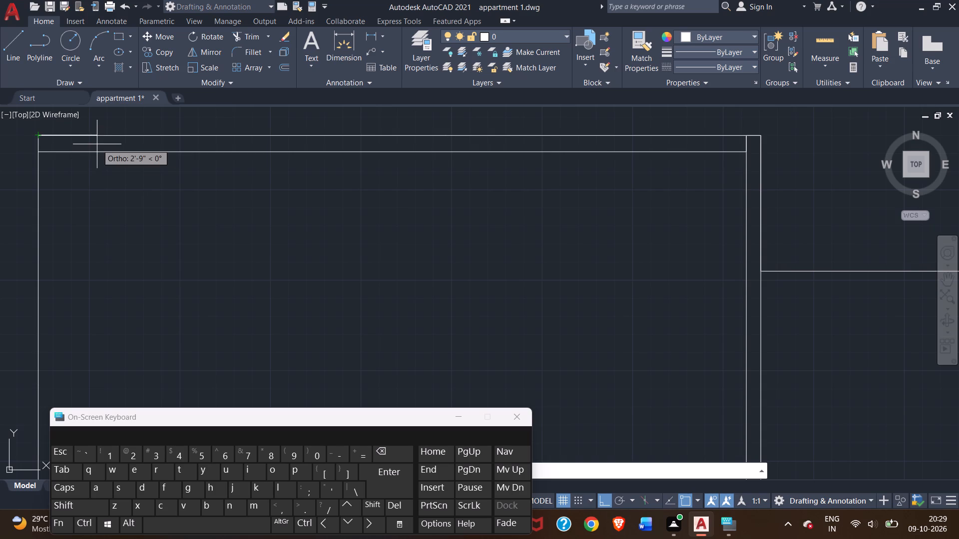
key(shift+quotedbl)
key(Return)
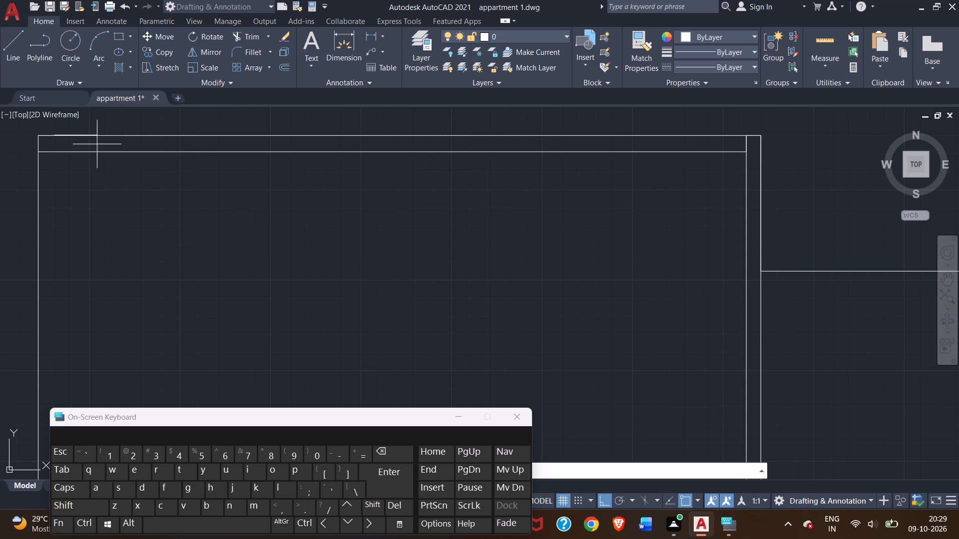
scroll(62, 222, down, 2)
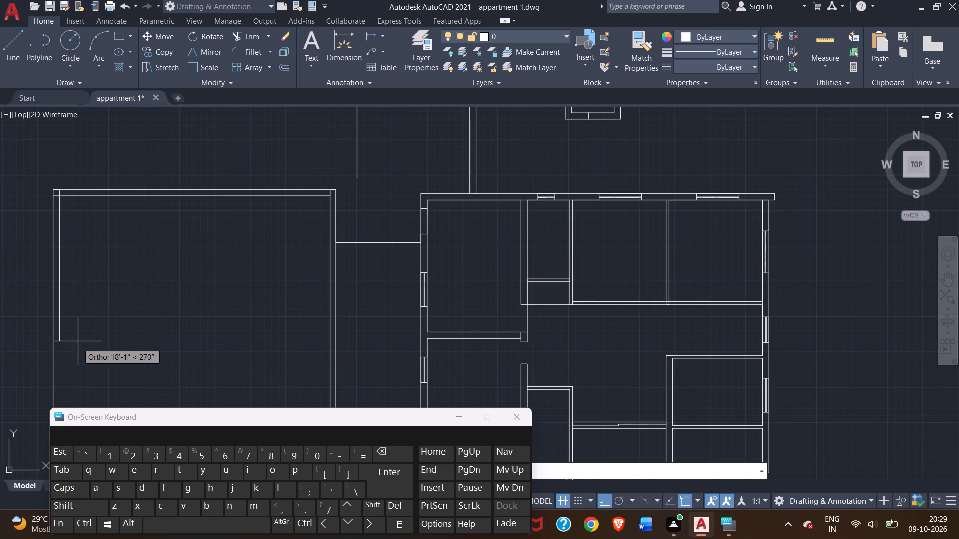
middle_drag(78, 341, 106, 223)
scroll(93, 319, up, 3)
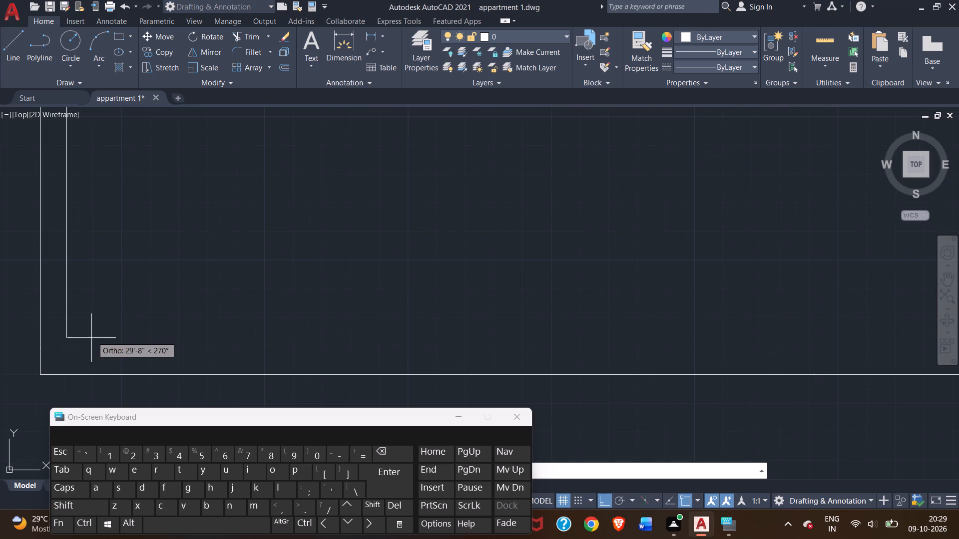
click(64, 376)
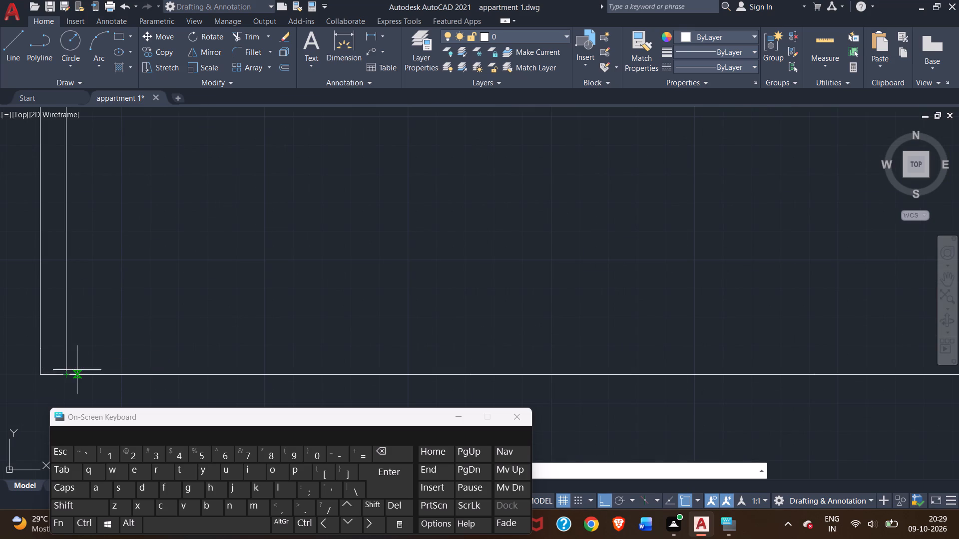
right_click(78, 367)
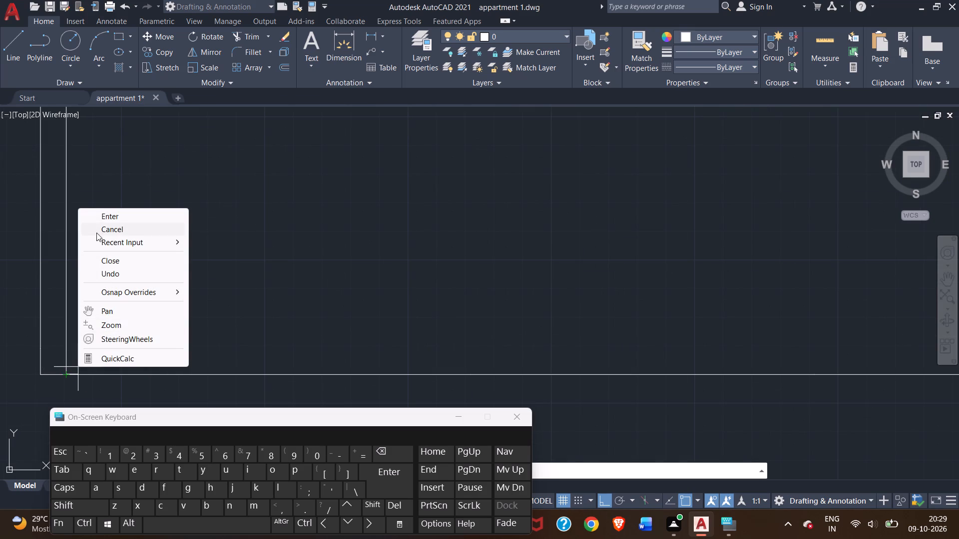
click(102, 223)
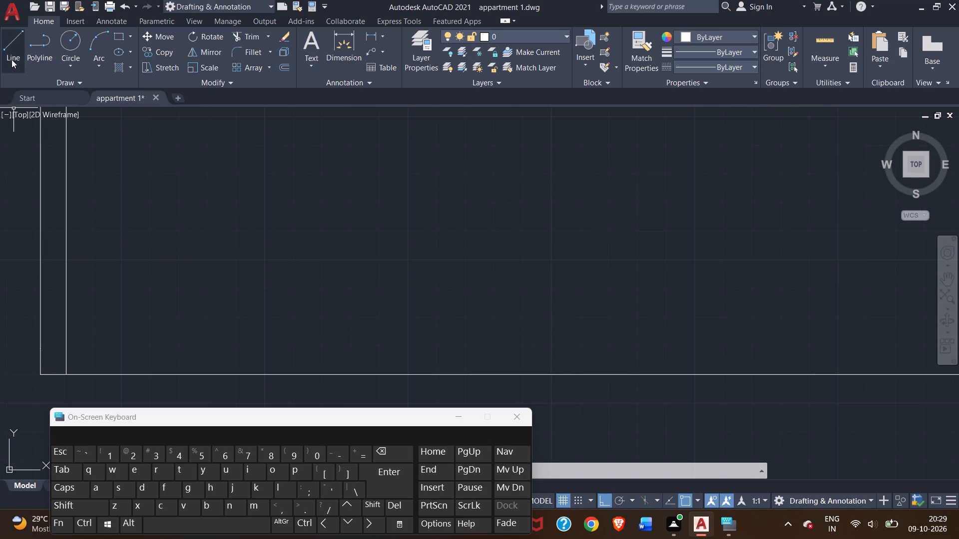
Draw the south wall's inner line, starting 9" north of the outline's southwest corner and running east to the east wall strip.
click(11, 59)
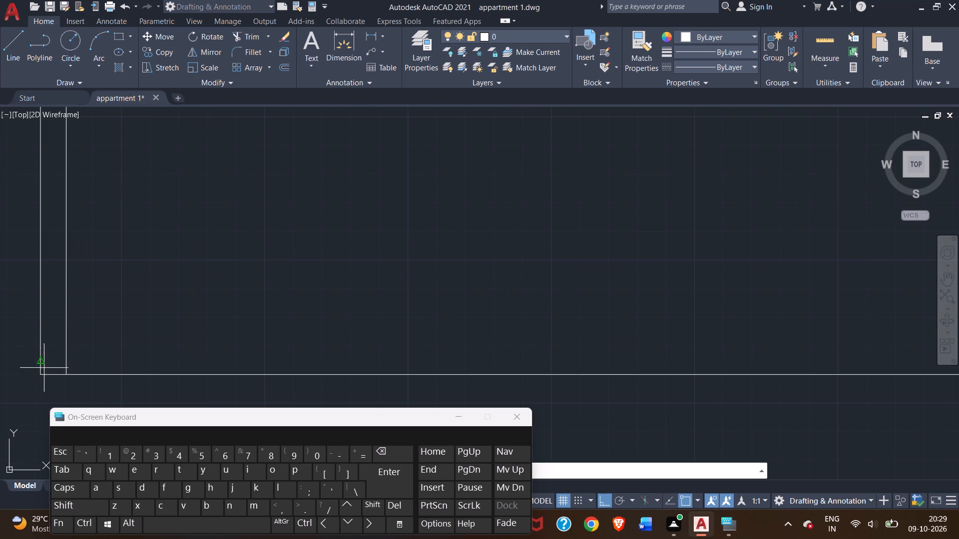
double_click(44, 372)
key(9)
key(shift+quotedbl)
key(Return)
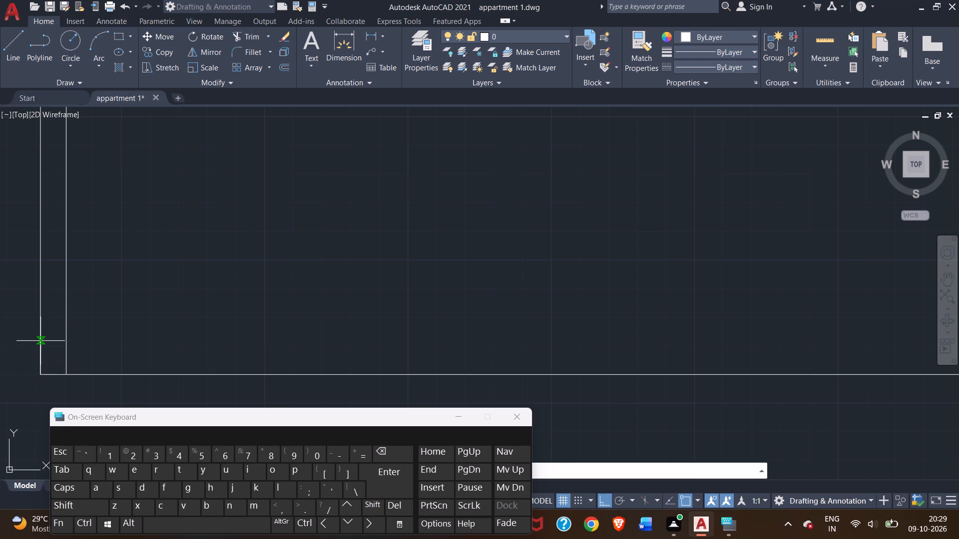
scroll(344, 387, down, 3)
scroll(531, 376, up, 2)
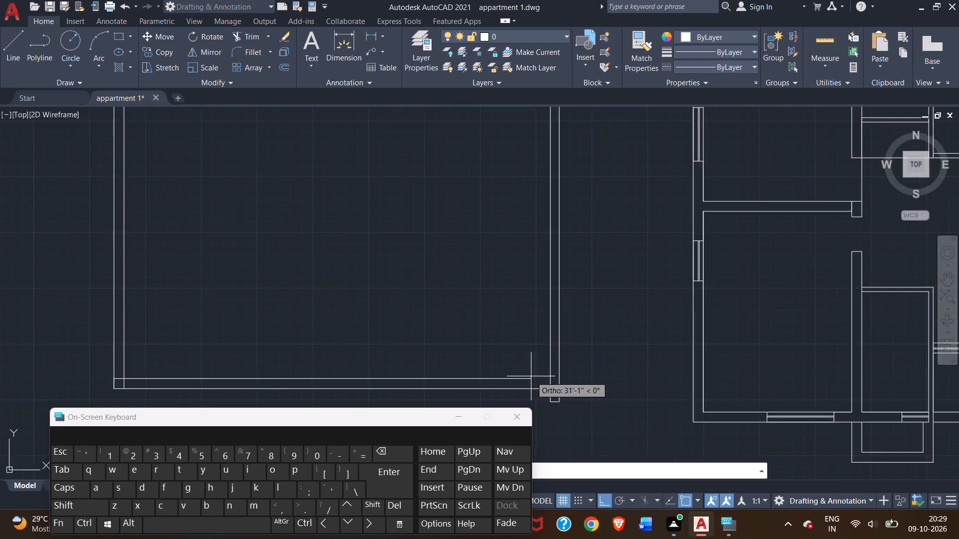
scroll(531, 376, up, 1)
double_click(579, 384)
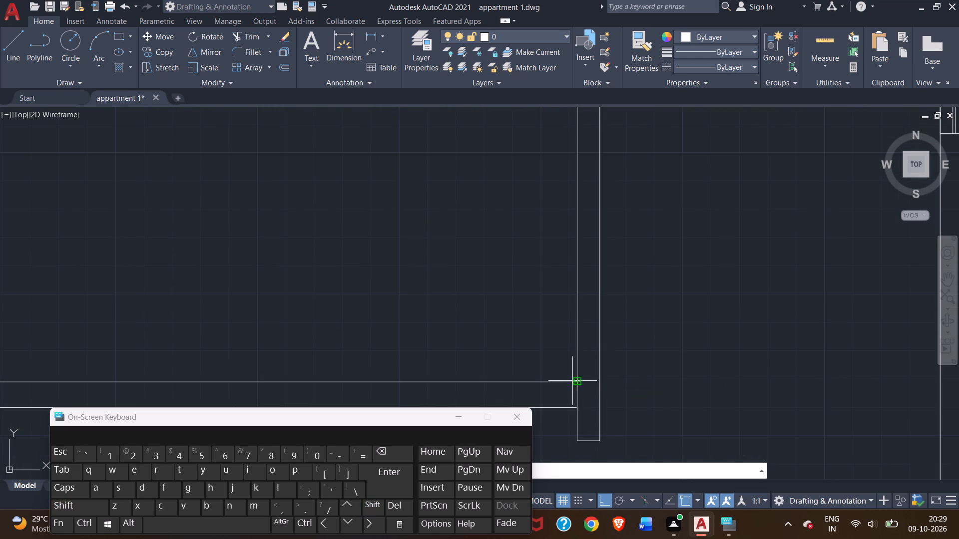
right_click(572, 380)
click(598, 233)
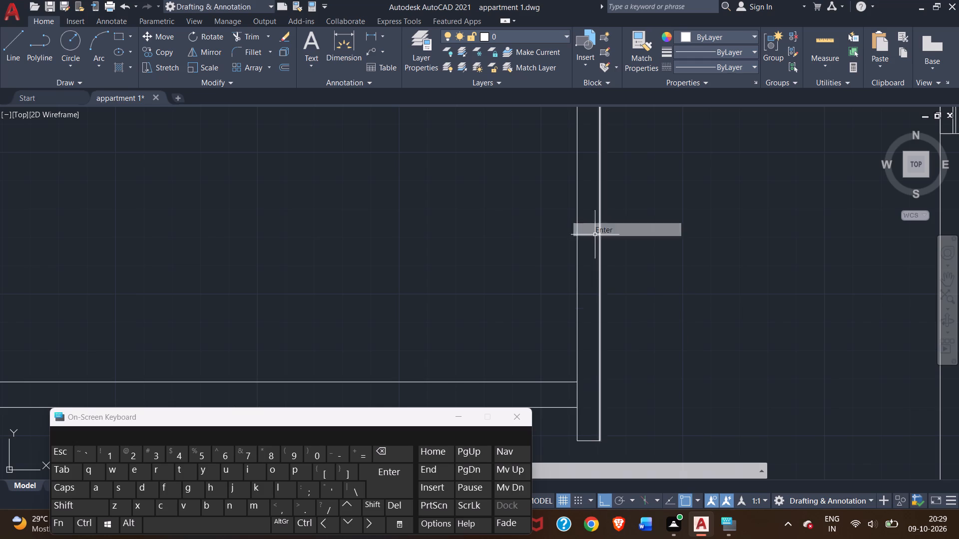
Trim the inner wall lines' overlapping ends at the west unit's northwest and southwest corners.
scroll(480, 259, down, 4)
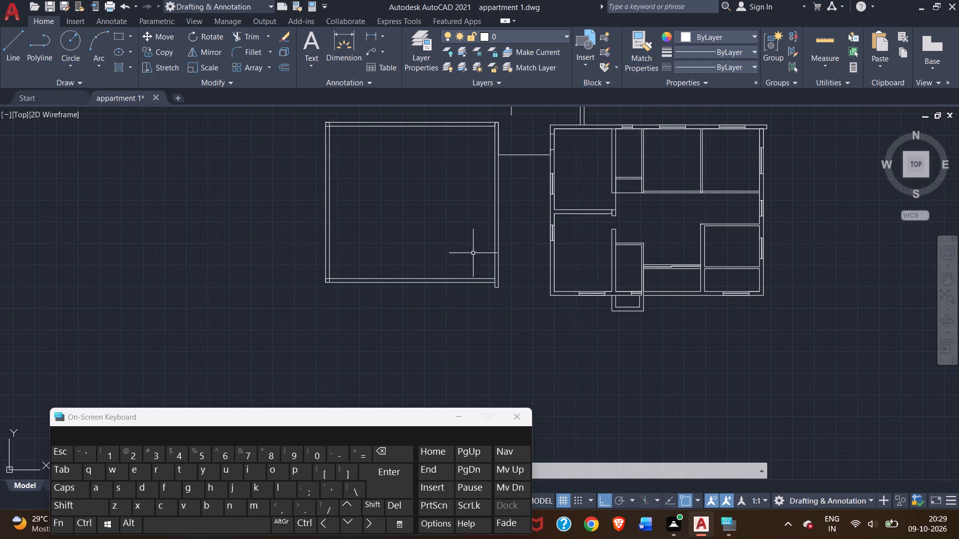
middle_drag(448, 197, 469, 268)
scroll(468, 268, down, 2)
scroll(468, 265, up, 2)
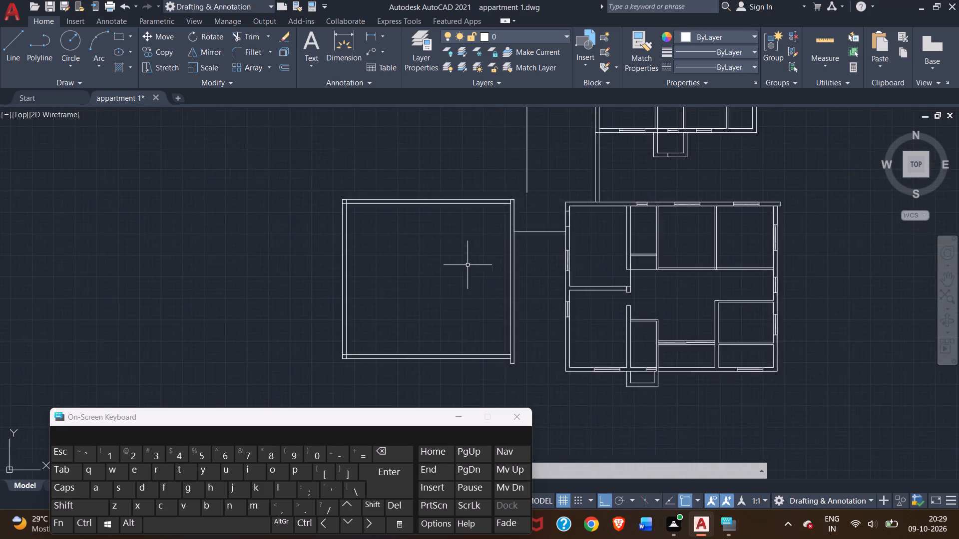
scroll(468, 265, up, 1)
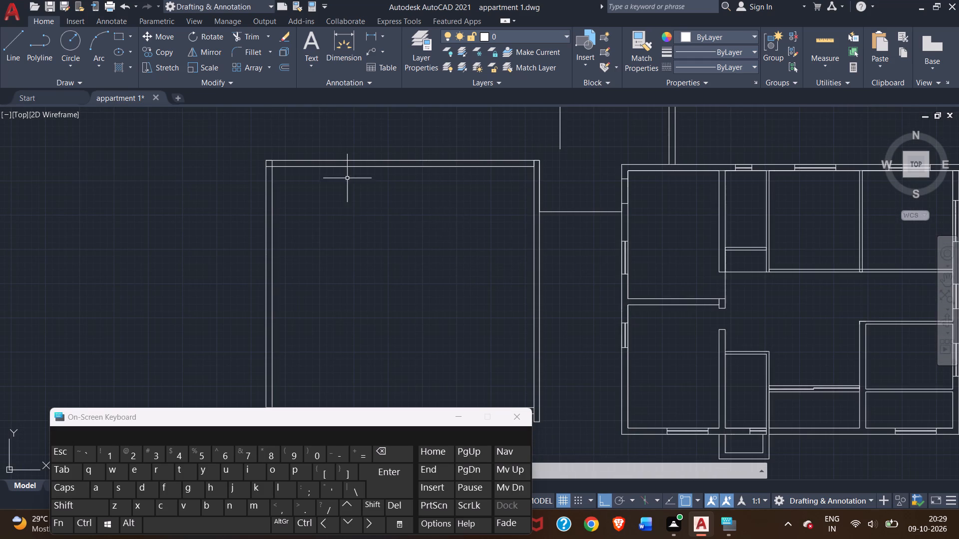
scroll(357, 224, down, 1)
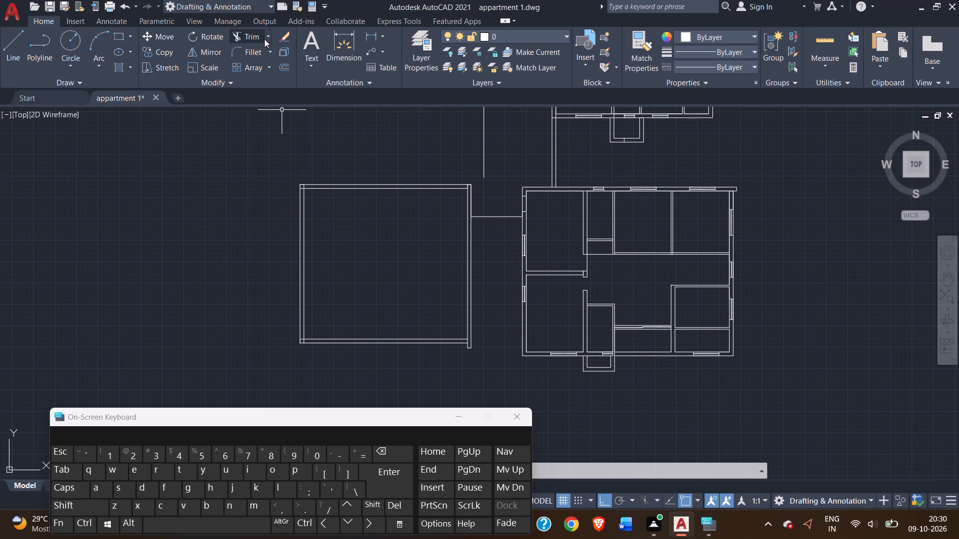
click(263, 39)
scroll(306, 181, up, 3)
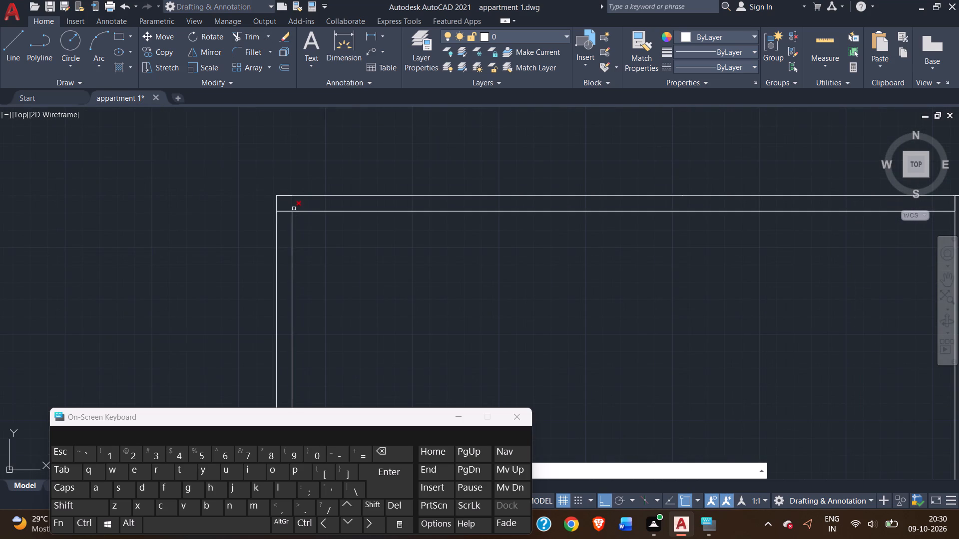
click(291, 205)
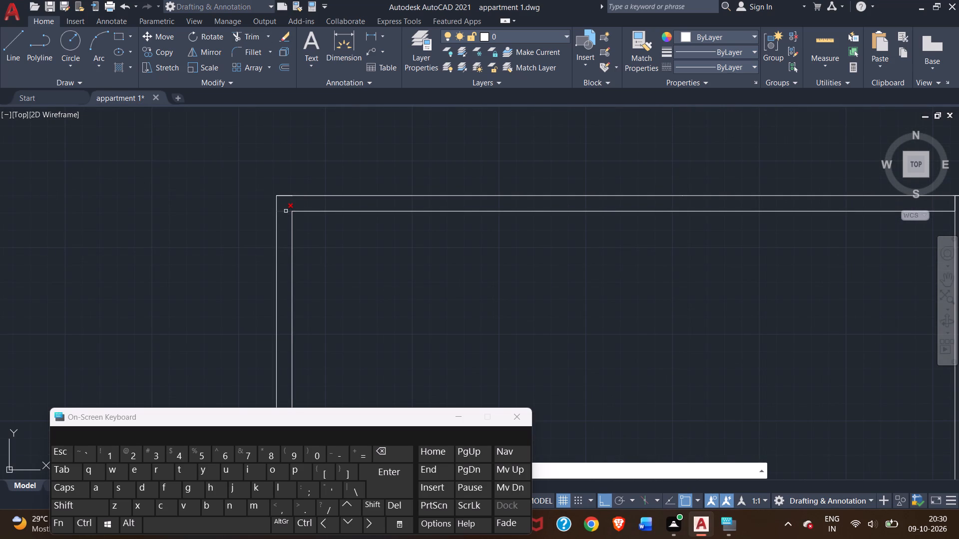
click(286, 211)
scroll(495, 253, down, 3)
middle_drag(505, 274, 491, 173)
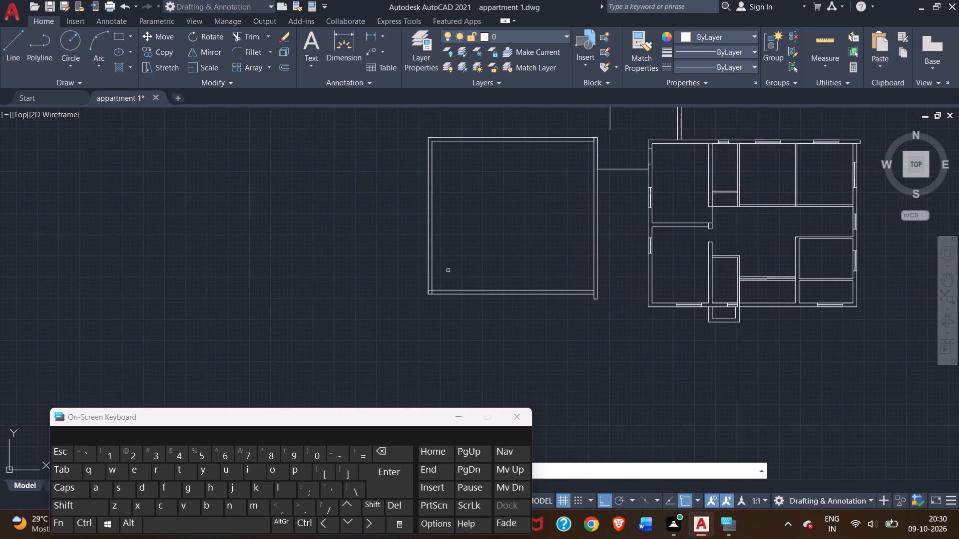
scroll(441, 282, up, 4)
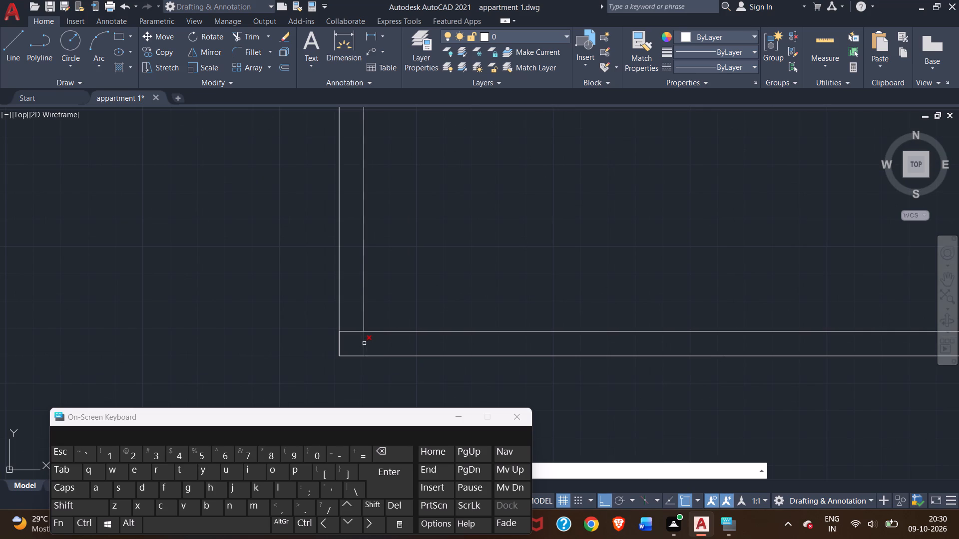
click(364, 343)
click(351, 332)
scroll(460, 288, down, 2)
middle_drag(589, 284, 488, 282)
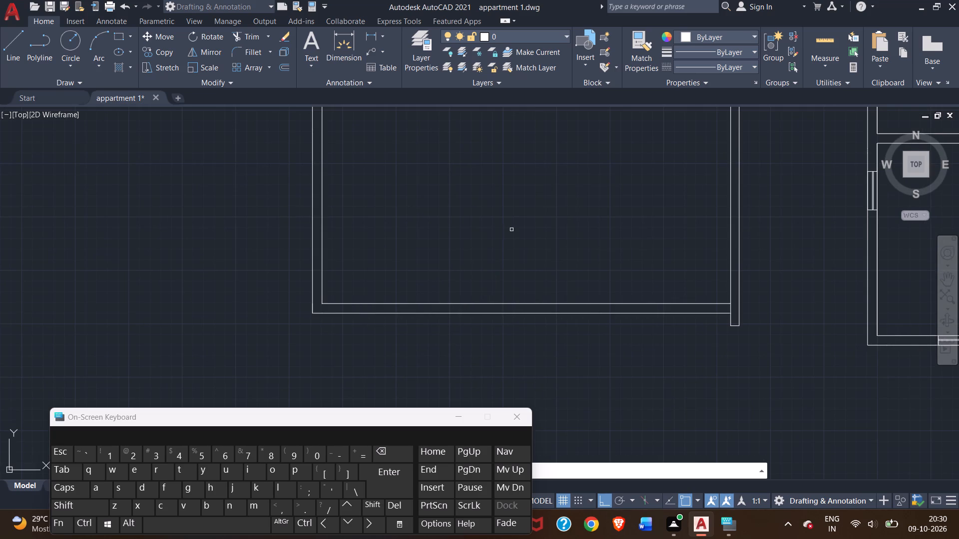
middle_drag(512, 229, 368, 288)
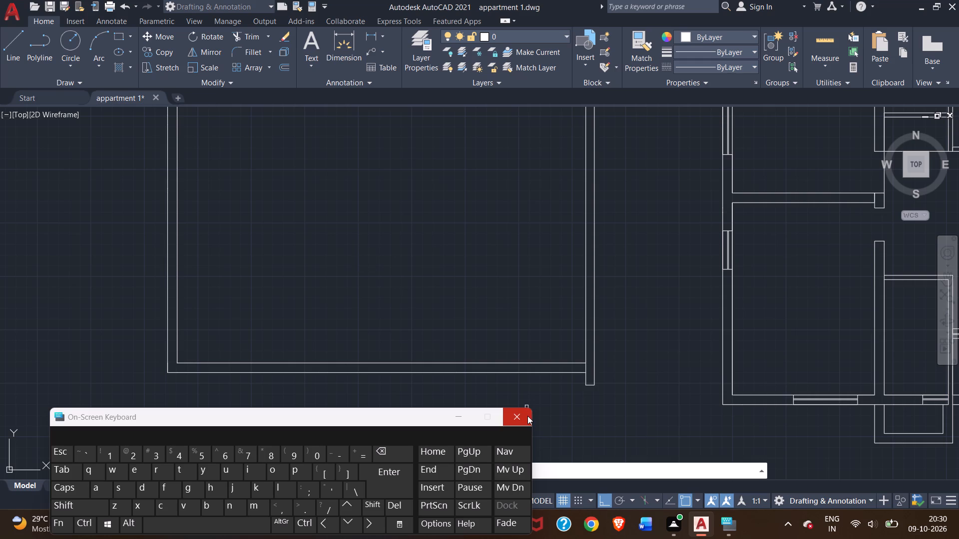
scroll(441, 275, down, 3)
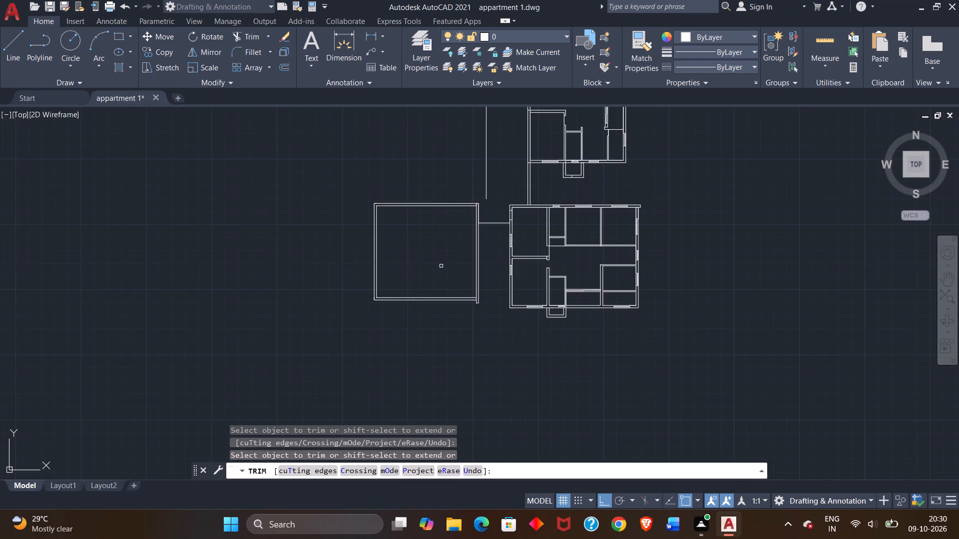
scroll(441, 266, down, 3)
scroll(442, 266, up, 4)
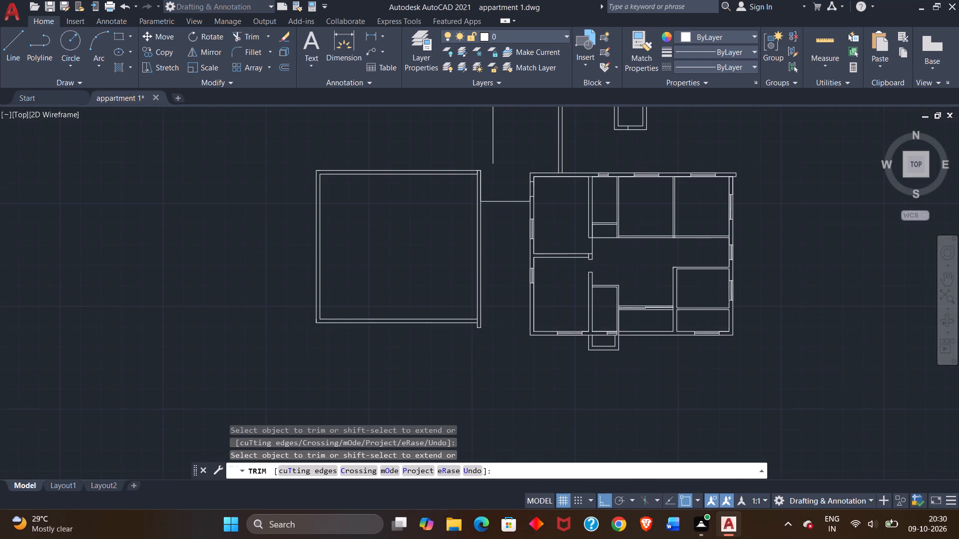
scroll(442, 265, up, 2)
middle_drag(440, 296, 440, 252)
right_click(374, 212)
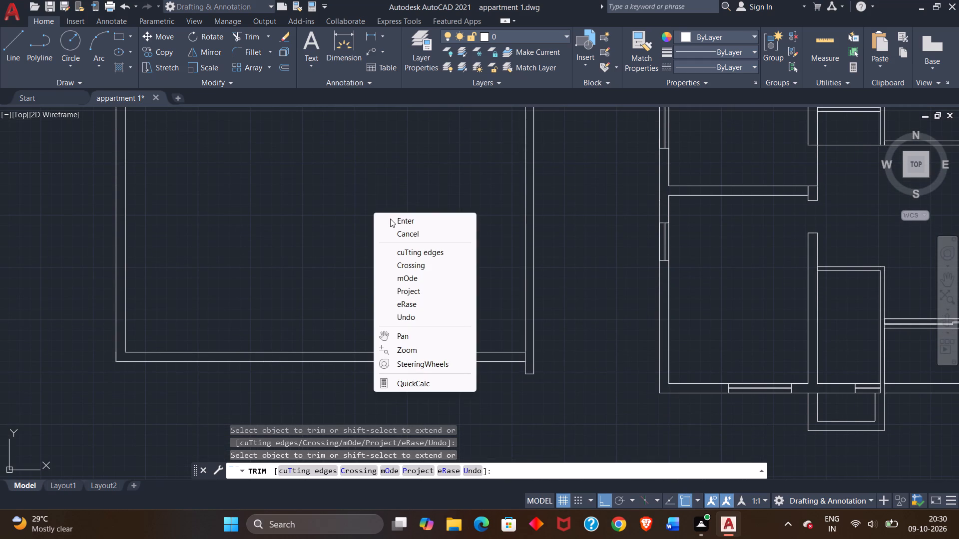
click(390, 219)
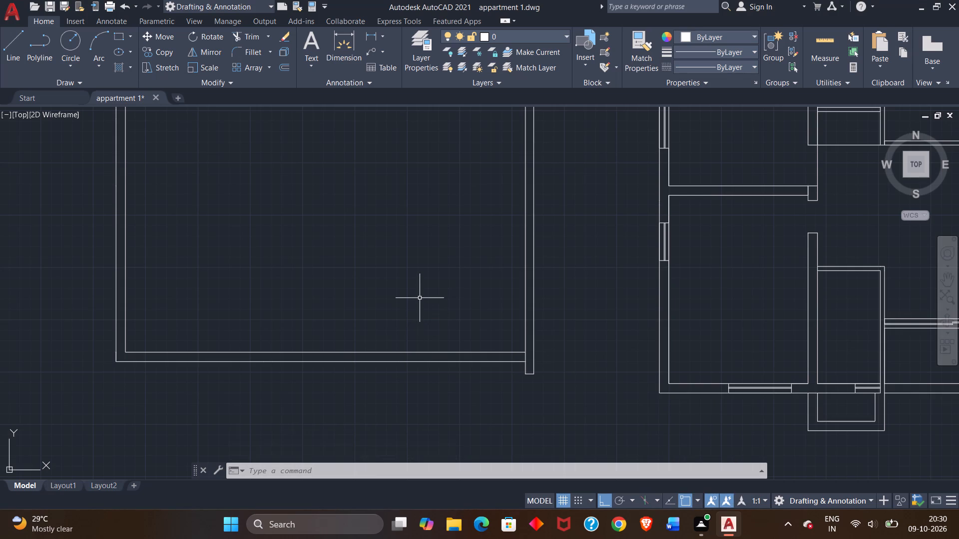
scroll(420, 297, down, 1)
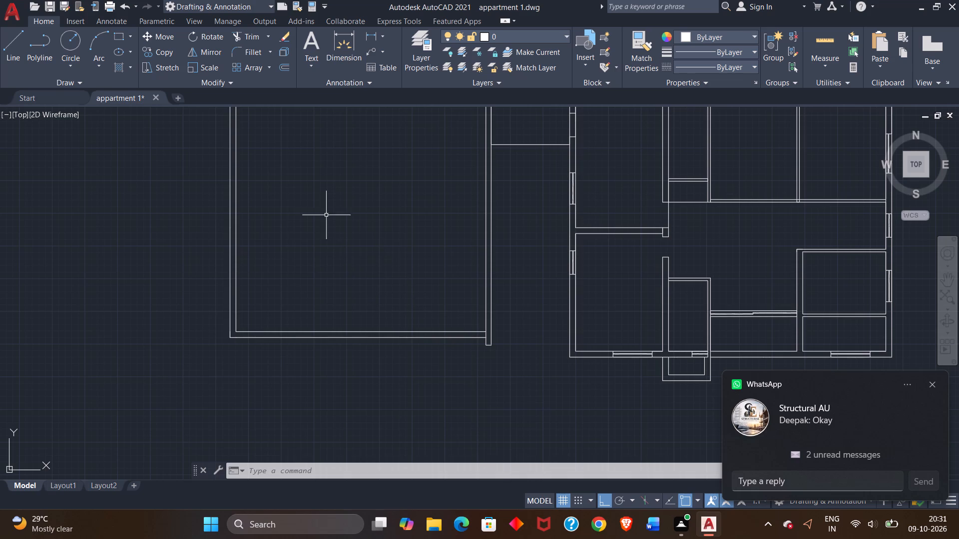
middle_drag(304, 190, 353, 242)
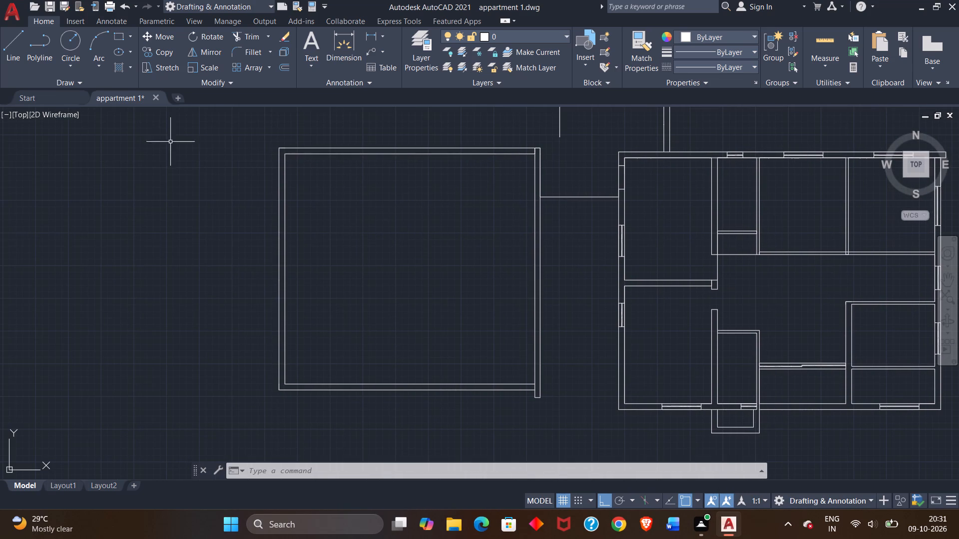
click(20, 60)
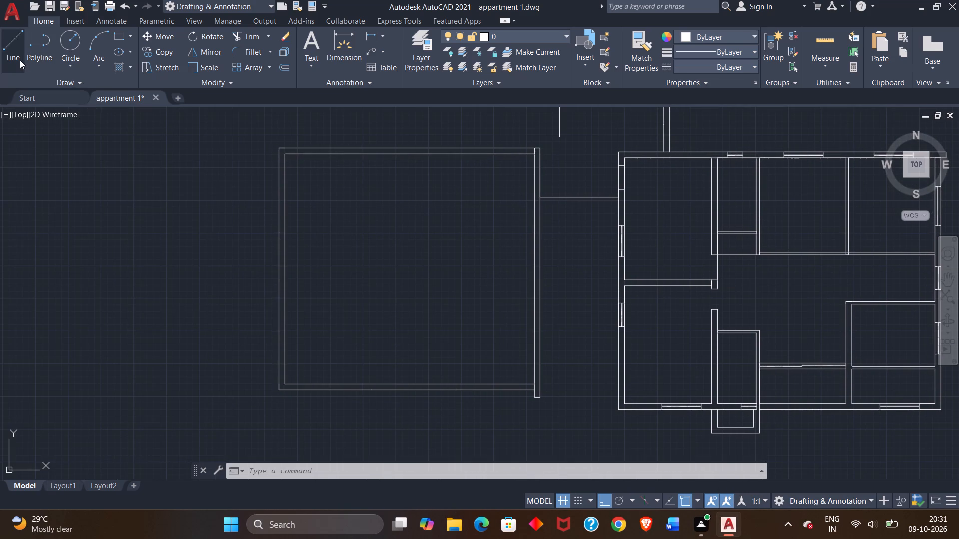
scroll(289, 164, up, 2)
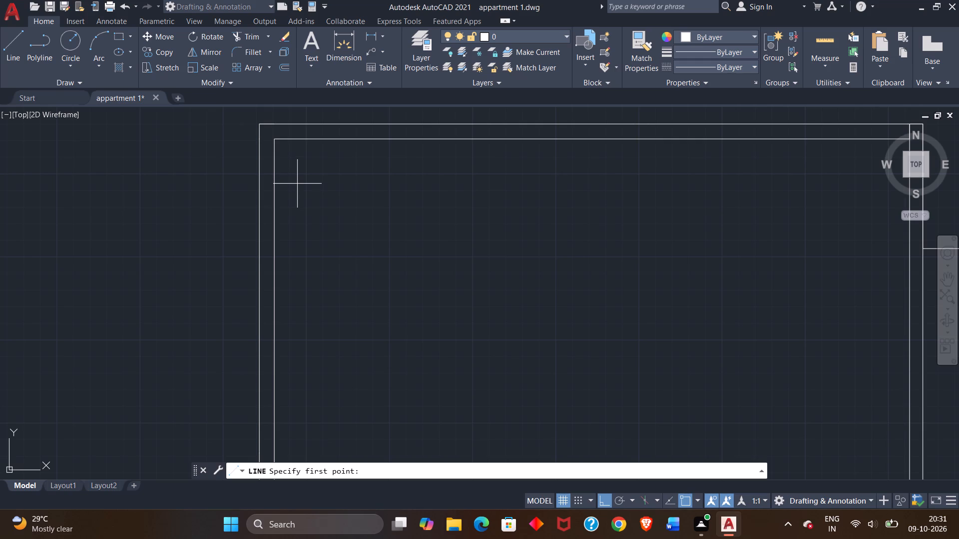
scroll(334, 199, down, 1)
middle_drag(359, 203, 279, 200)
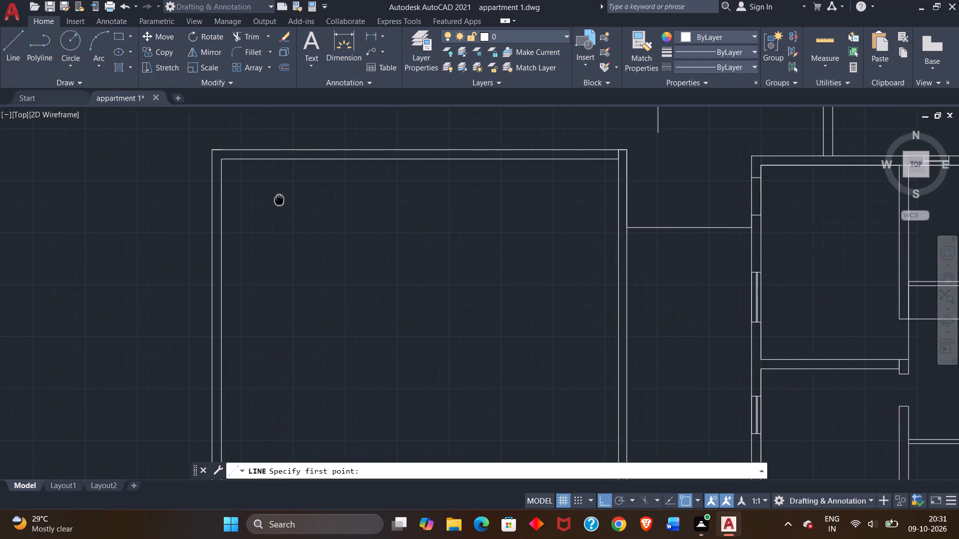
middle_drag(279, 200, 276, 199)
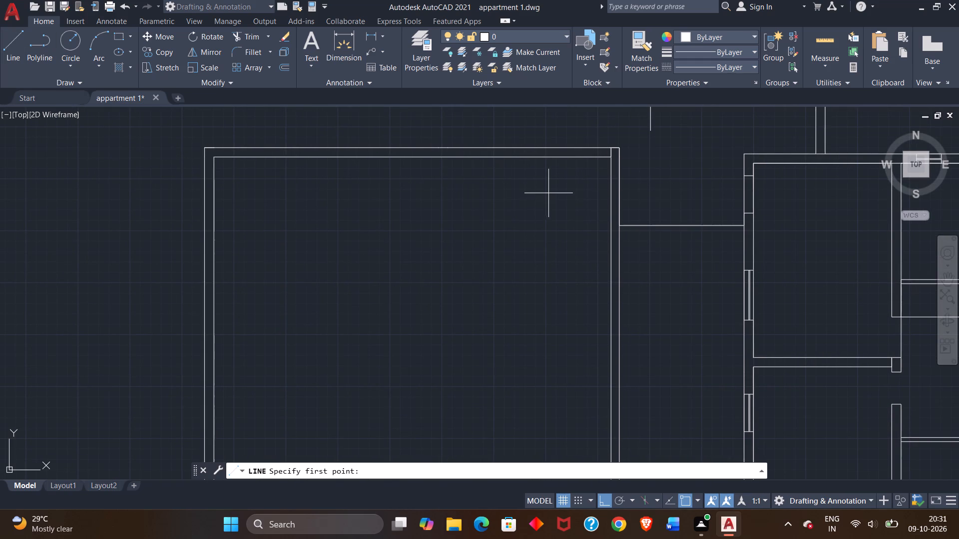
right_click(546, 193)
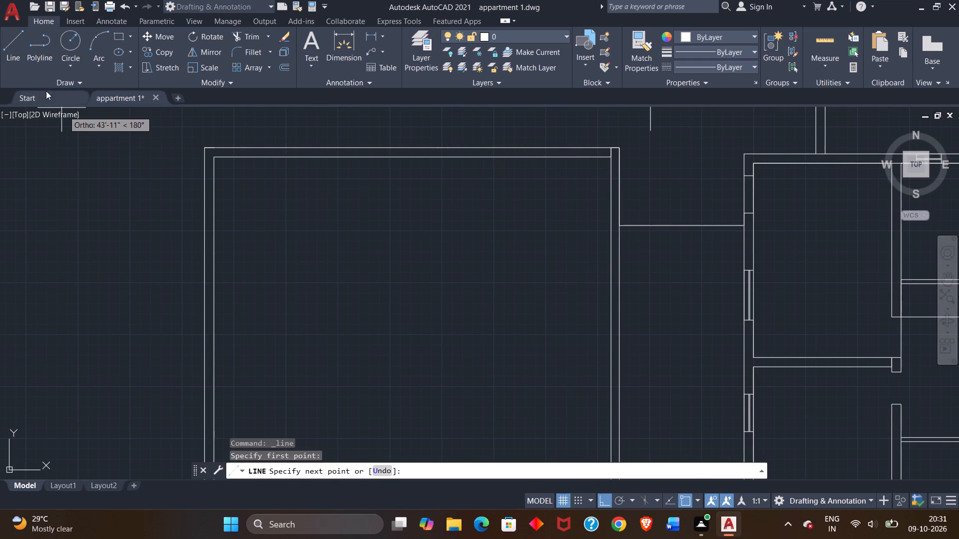
Draw the east wall's new outer line 9" east of the strip's inner north corner, running south to the outer south edge and back west to the strip.
click(18, 62)
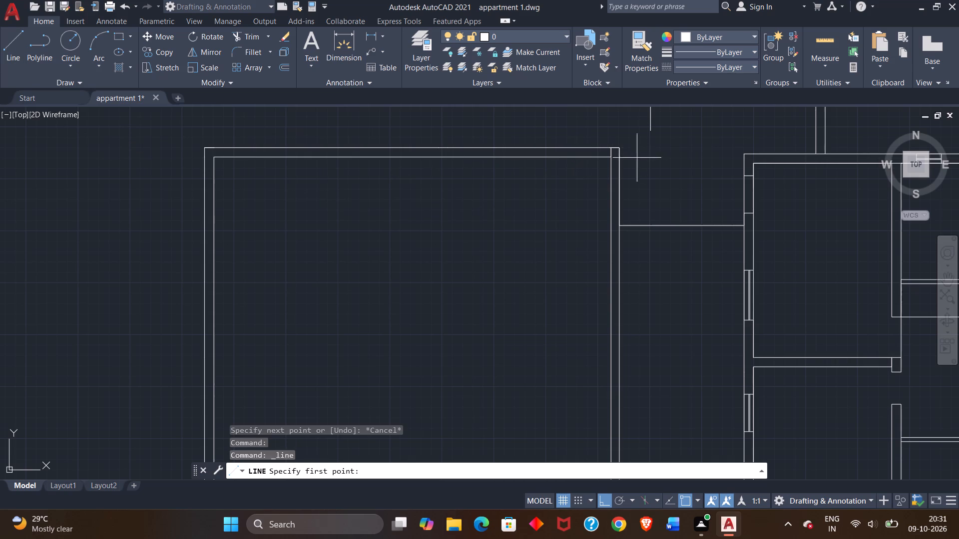
scroll(630, 150, up, 1)
click(598, 144)
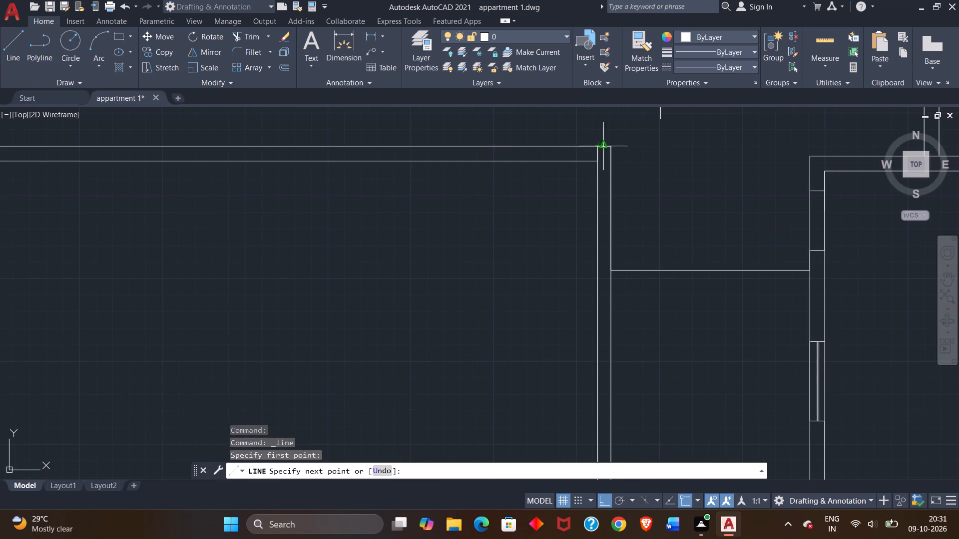
key(9)
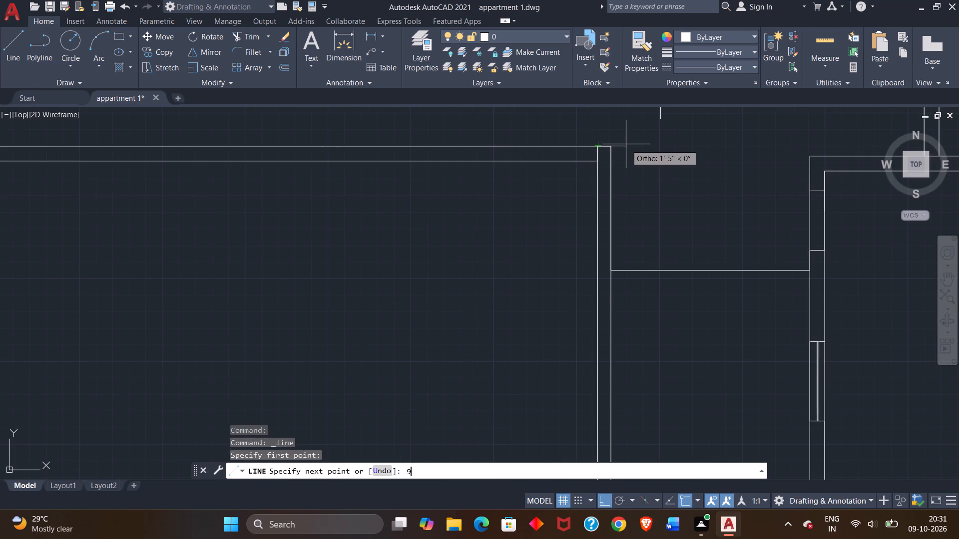
key(shift+quotedbl)
key(Return)
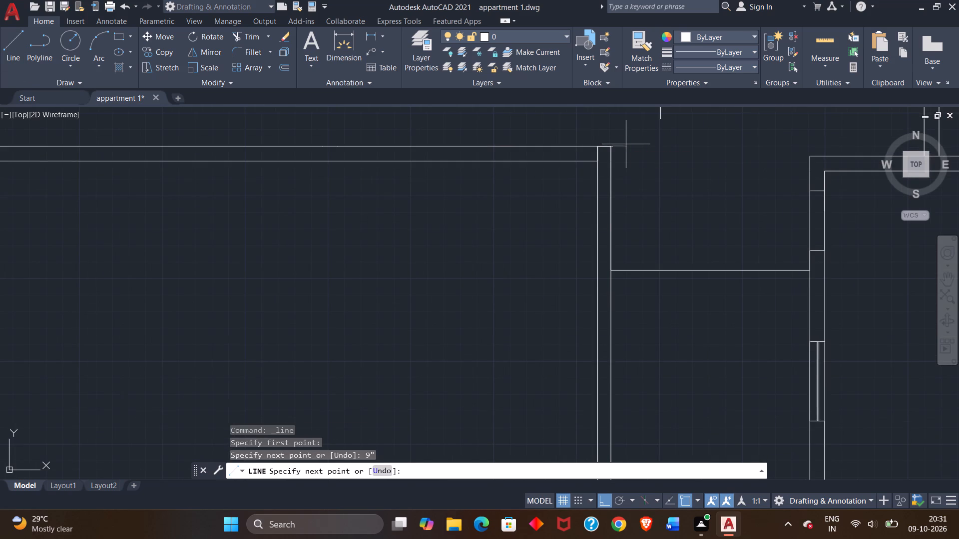
scroll(627, 239, up, 3)
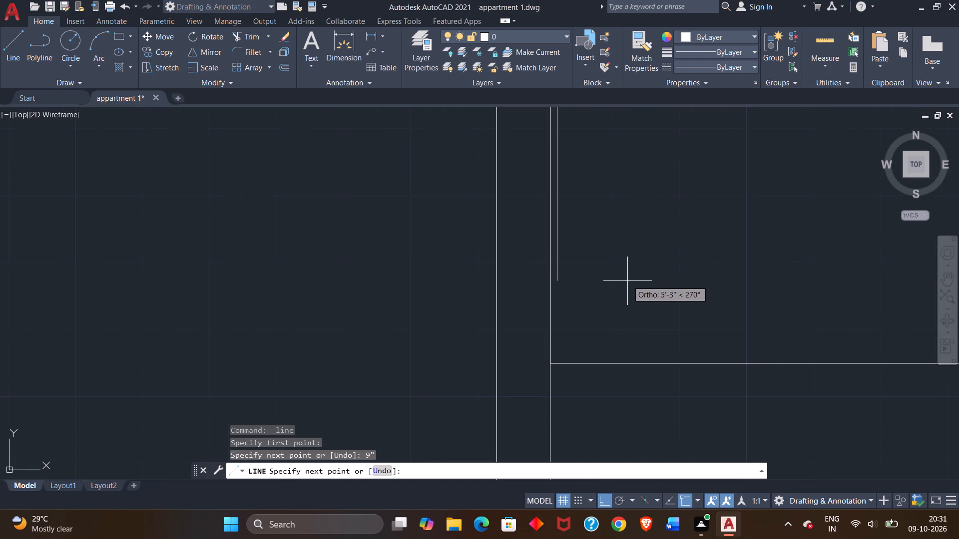
scroll(627, 284, down, 3)
middle_drag(641, 362, 616, 186)
scroll(622, 308, down, 3)
middle_drag(622, 350, 609, 259)
scroll(605, 315, up, 4)
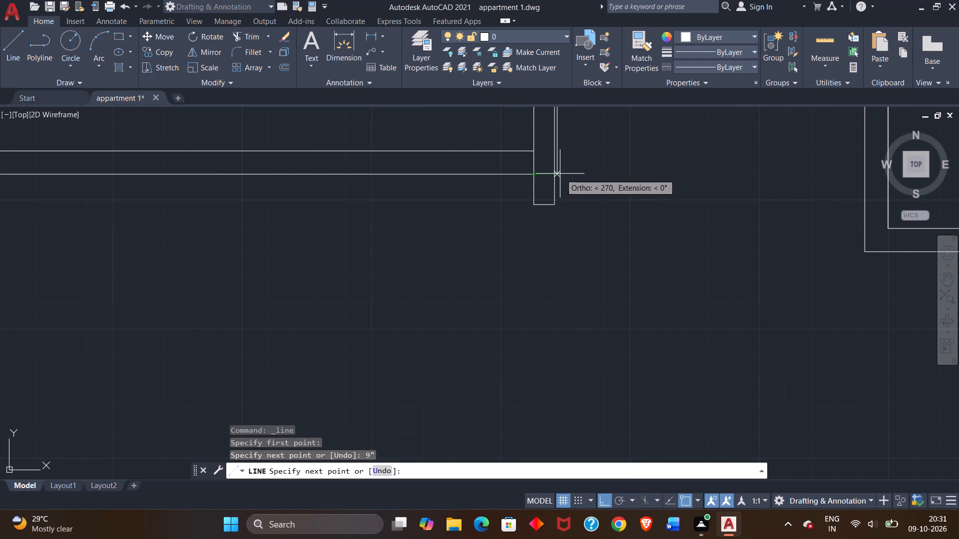
scroll(559, 174, up, 2)
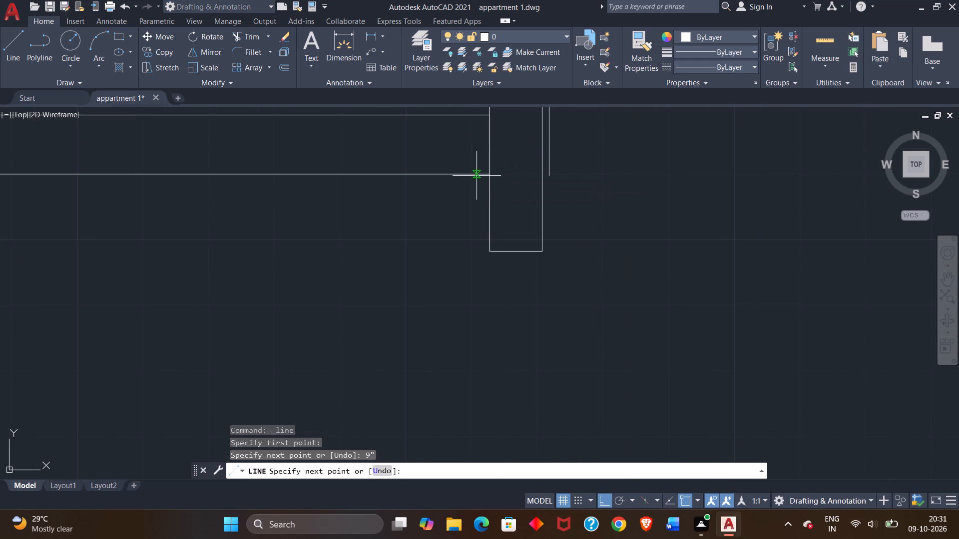
click(550, 174)
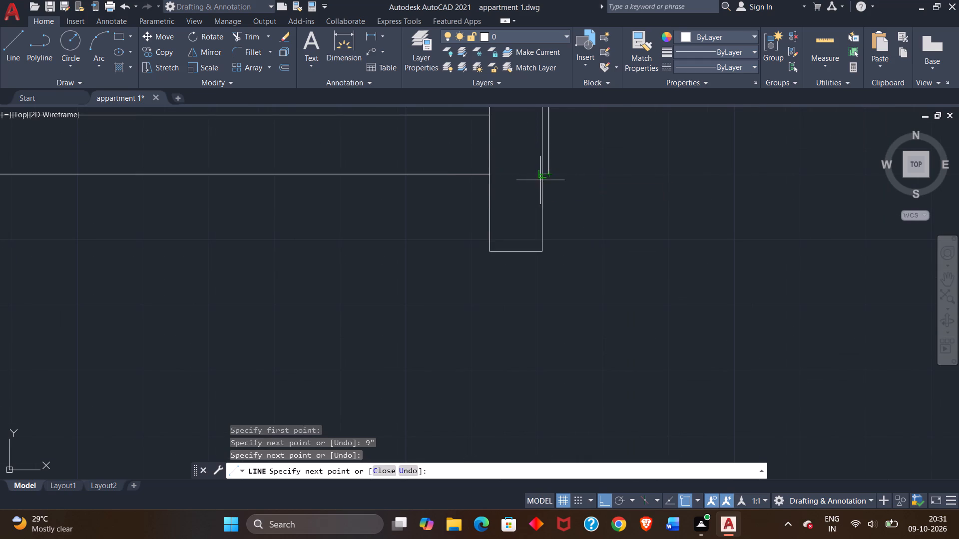
click(489, 177)
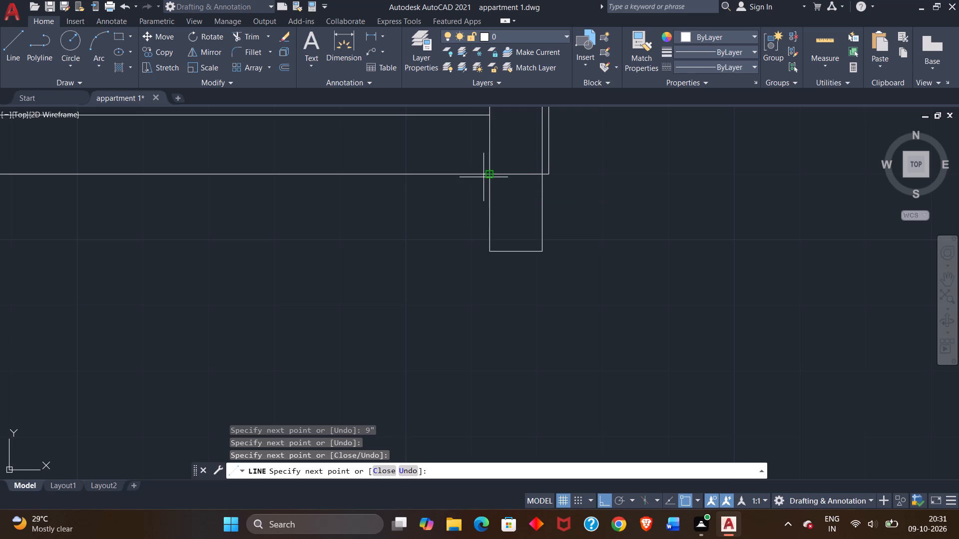
right_click(483, 177)
click(512, 184)
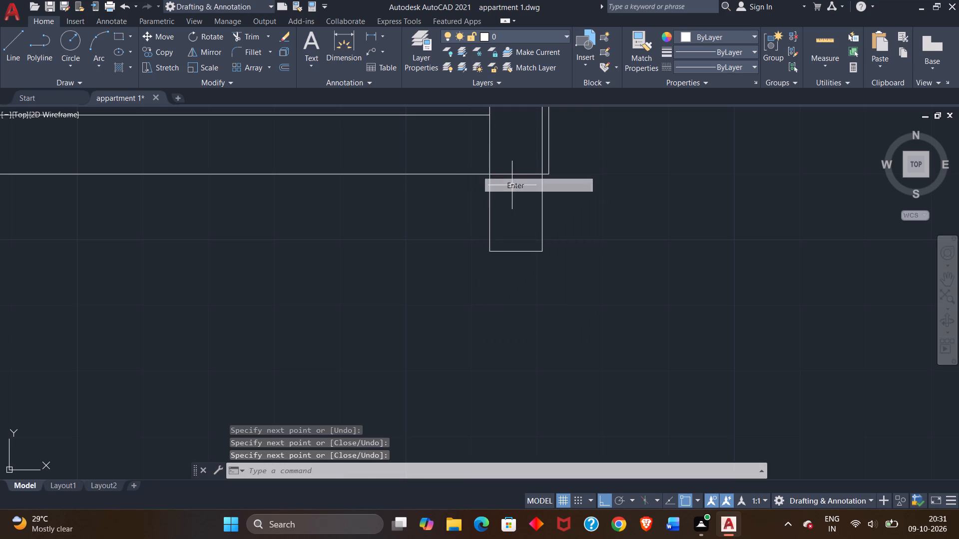
Trim the strip's old outer line, its stub below the south wall, and the inner line's overlap at the southeast corner.
scroll(484, 149, down, 1)
middle_drag(497, 172, 497, 238)
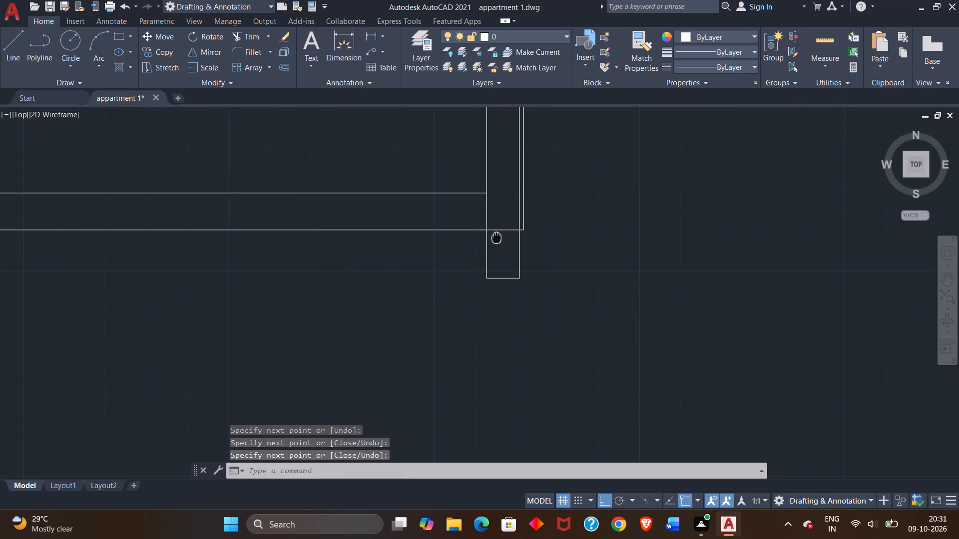
middle_drag(497, 238, 498, 239)
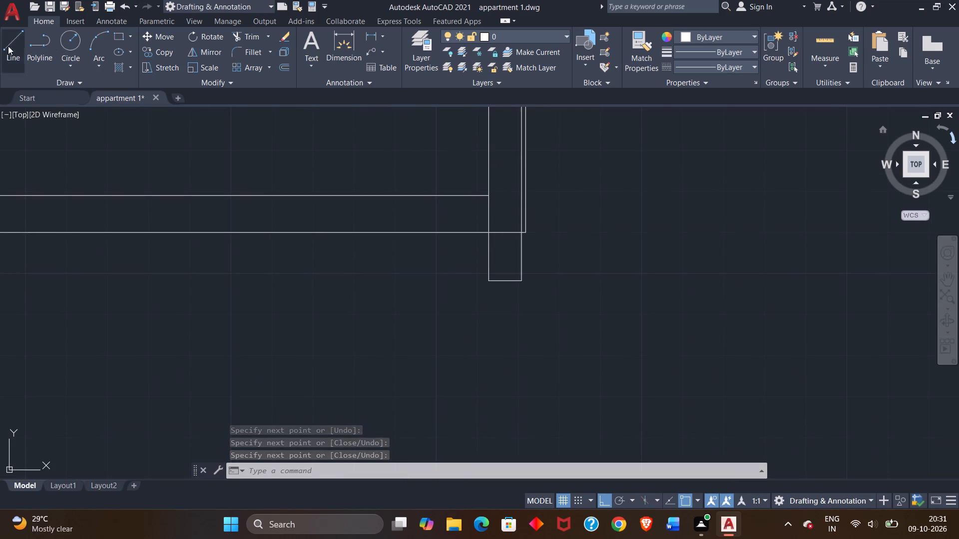
click(251, 40)
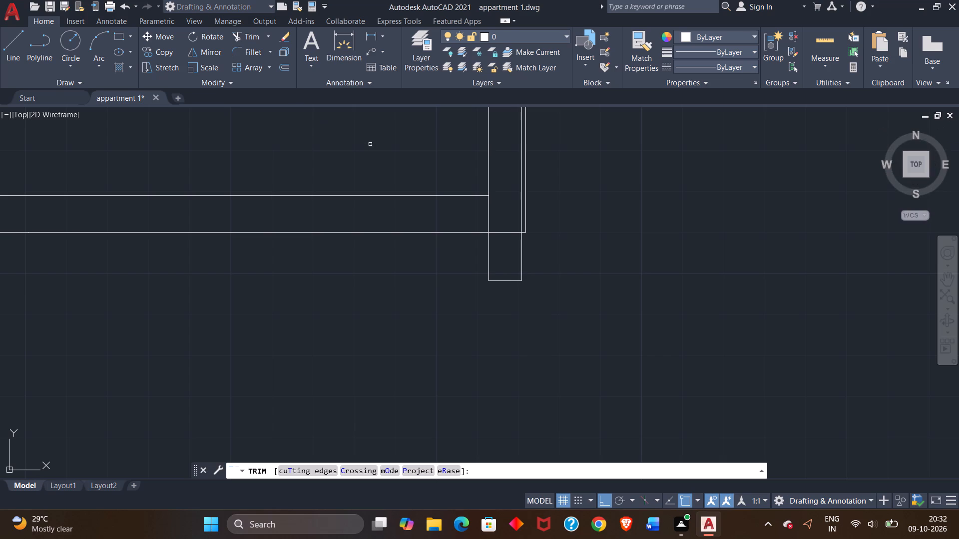
scroll(520, 177, up, 2)
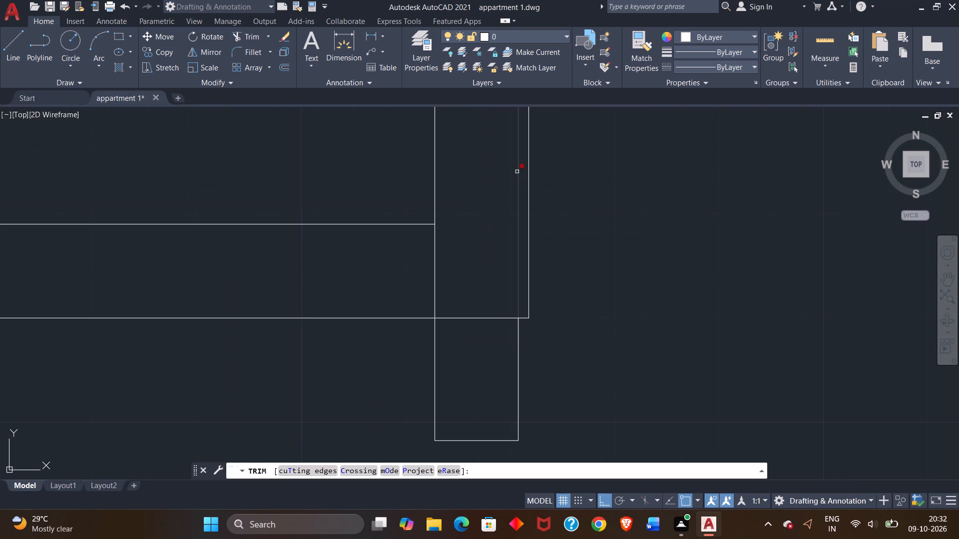
click(517, 172)
scroll(490, 206, down, 2)
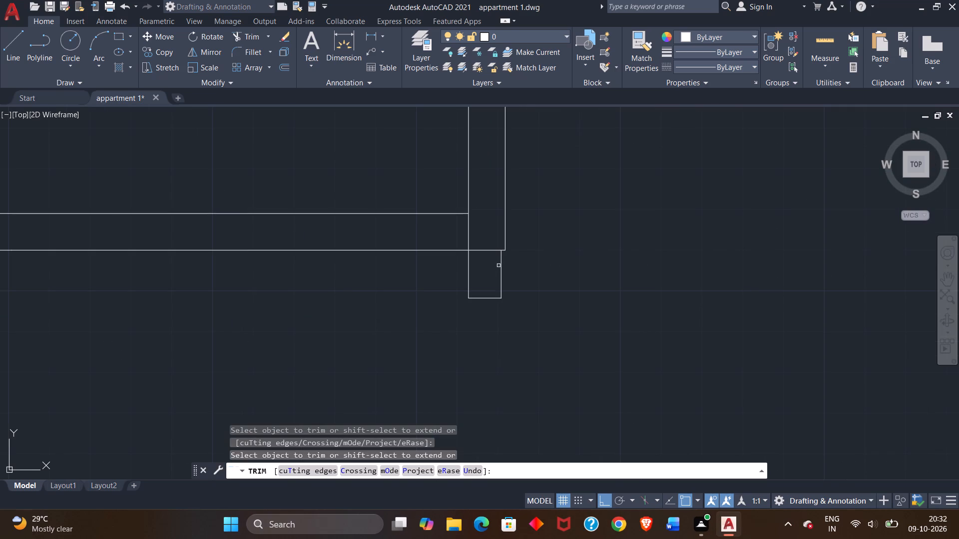
click(500, 262)
click(490, 298)
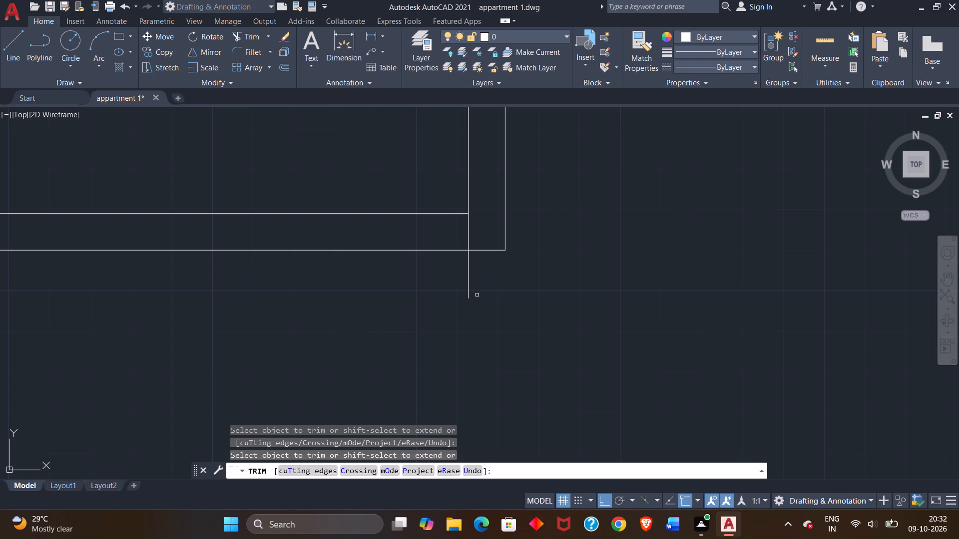
click(469, 278)
click(469, 230)
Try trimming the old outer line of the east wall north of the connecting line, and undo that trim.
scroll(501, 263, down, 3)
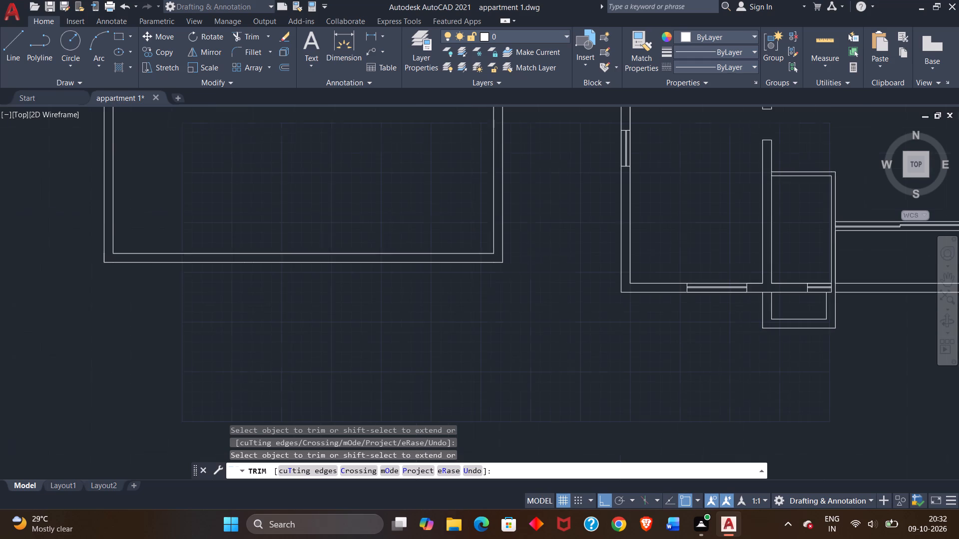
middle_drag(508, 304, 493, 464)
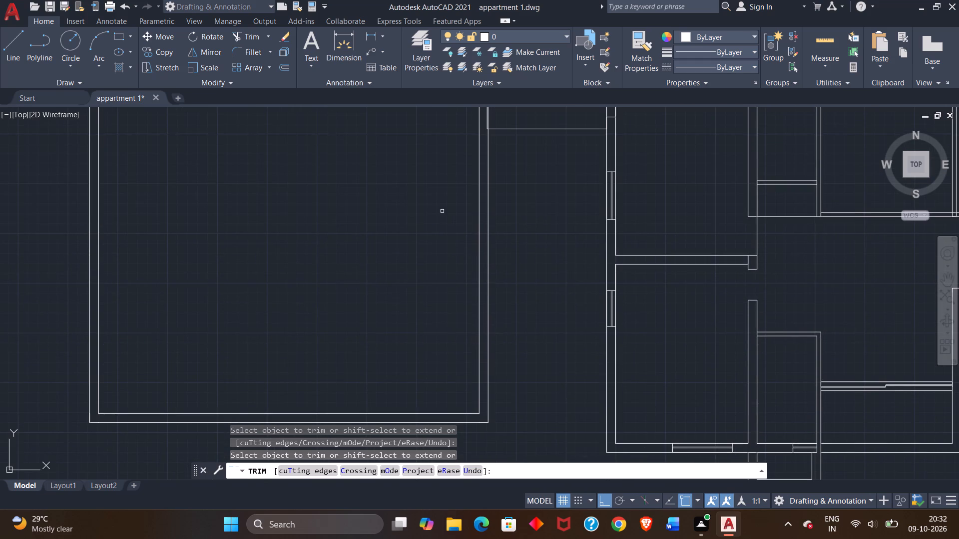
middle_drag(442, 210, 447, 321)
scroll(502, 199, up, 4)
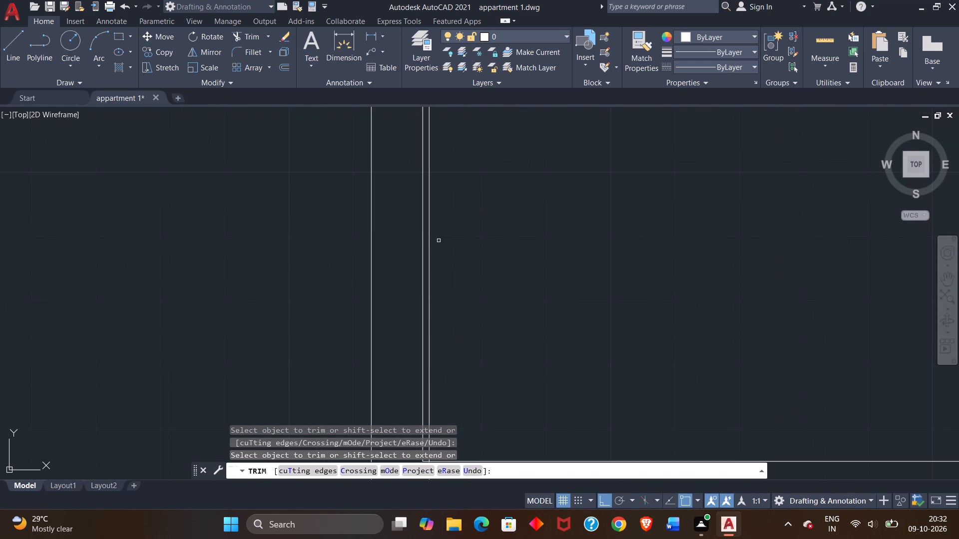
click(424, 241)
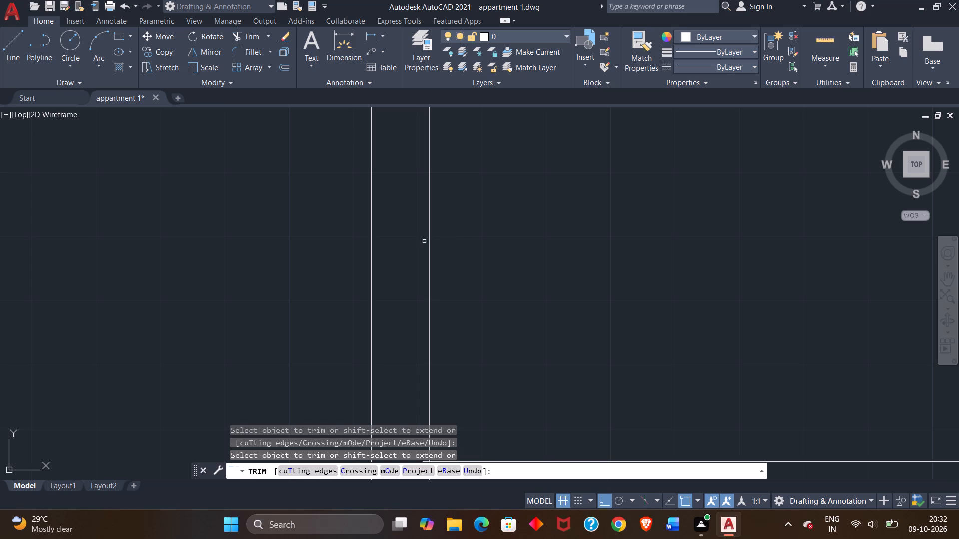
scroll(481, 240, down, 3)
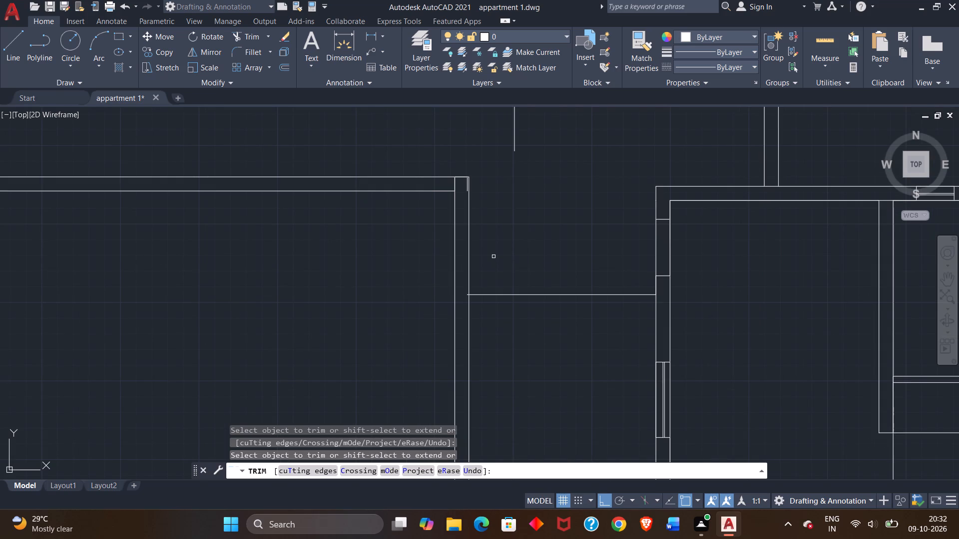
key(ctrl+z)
Trim the east wall's inner line where it crosses the north wall's thickness at the west unit's northeast corner.
scroll(477, 282, down, 2)
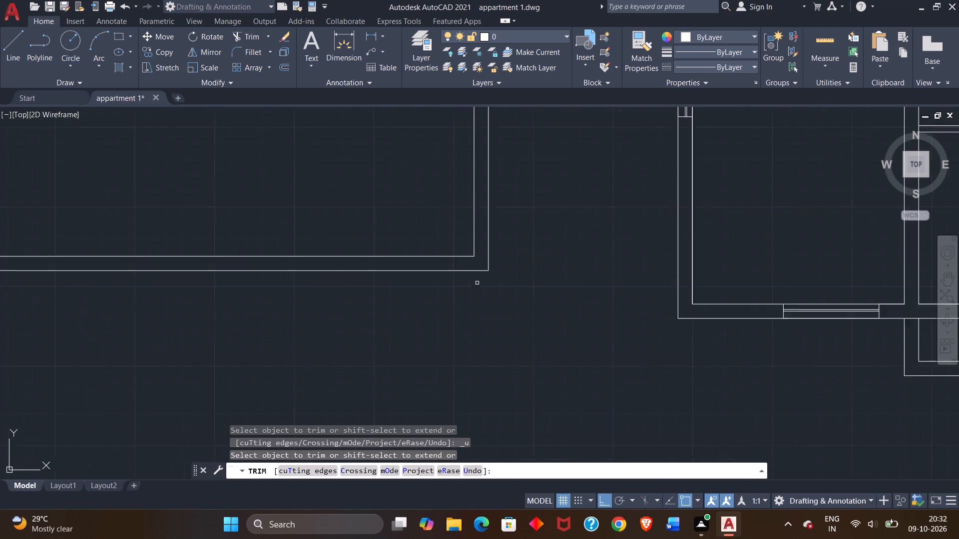
scroll(477, 283, down, 2)
middle_drag(439, 213, 437, 335)
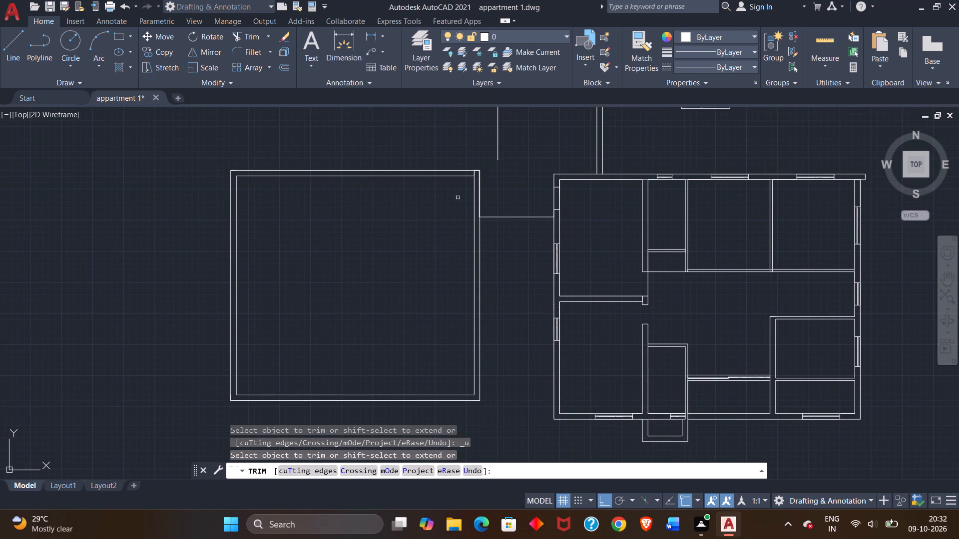
middle_drag(458, 196, 459, 254)
scroll(474, 227, up, 4)
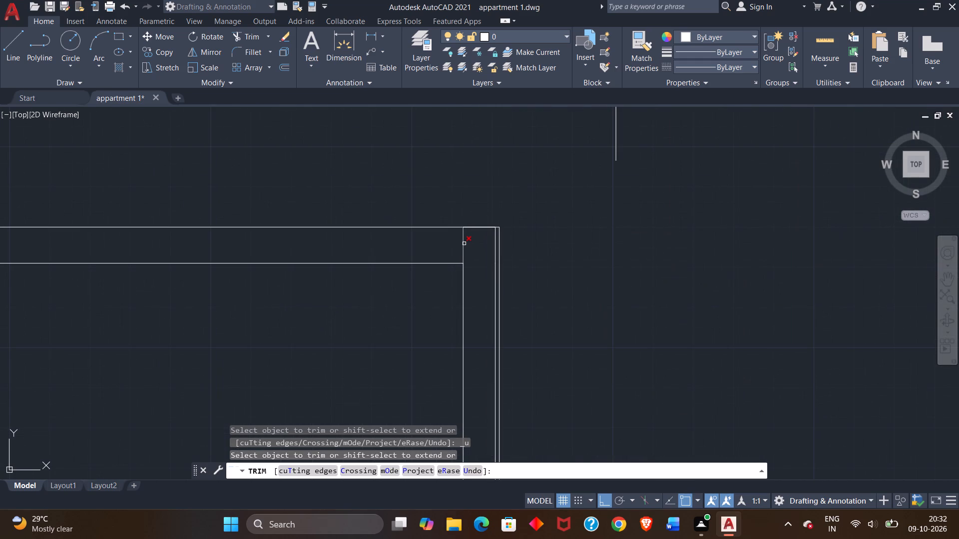
click(464, 244)
click(464, 241)
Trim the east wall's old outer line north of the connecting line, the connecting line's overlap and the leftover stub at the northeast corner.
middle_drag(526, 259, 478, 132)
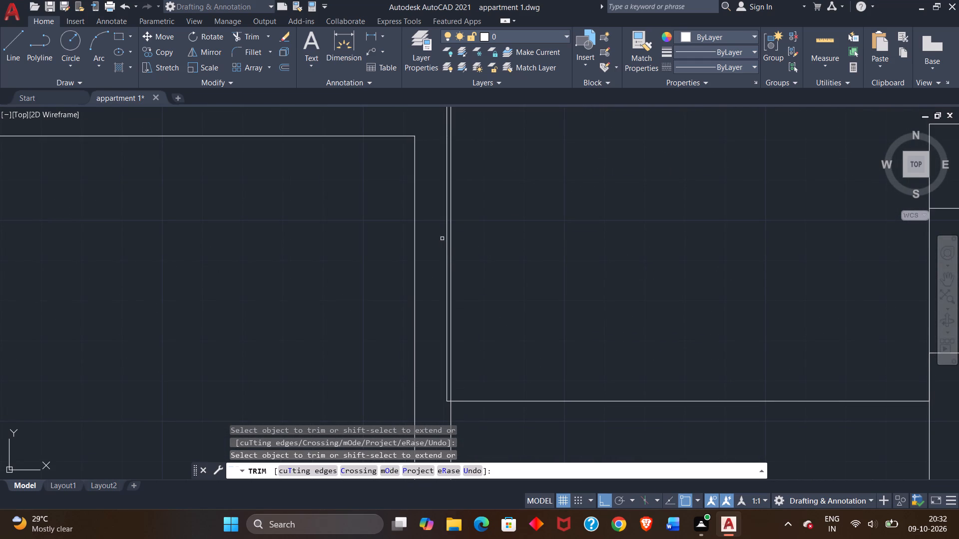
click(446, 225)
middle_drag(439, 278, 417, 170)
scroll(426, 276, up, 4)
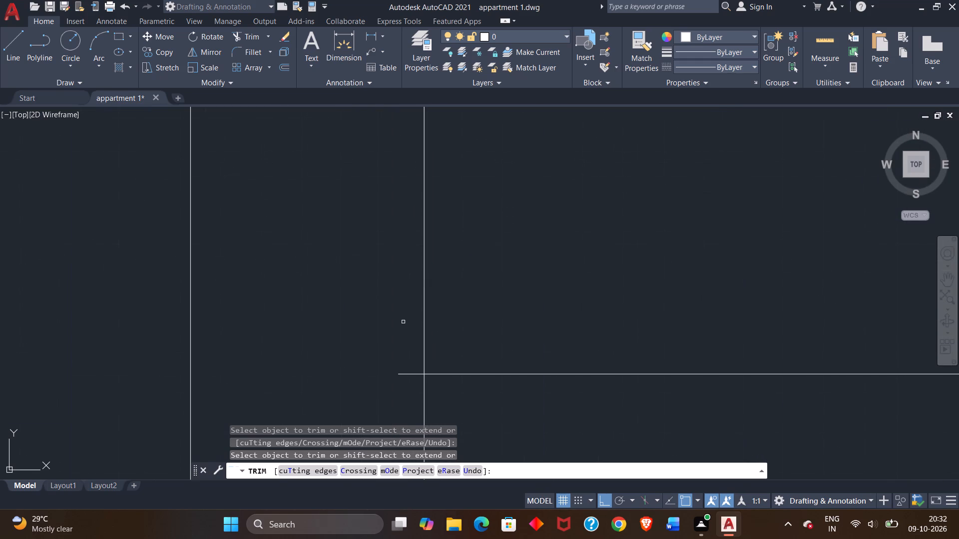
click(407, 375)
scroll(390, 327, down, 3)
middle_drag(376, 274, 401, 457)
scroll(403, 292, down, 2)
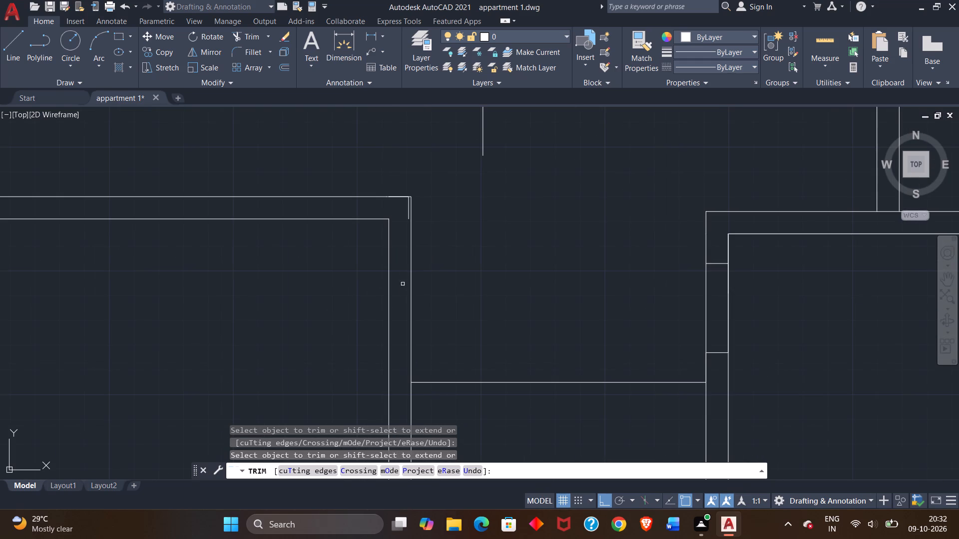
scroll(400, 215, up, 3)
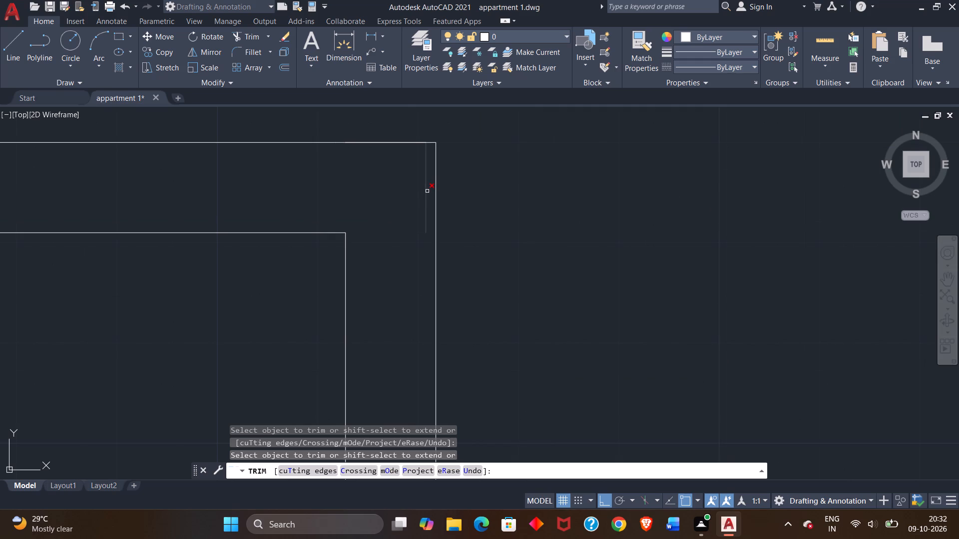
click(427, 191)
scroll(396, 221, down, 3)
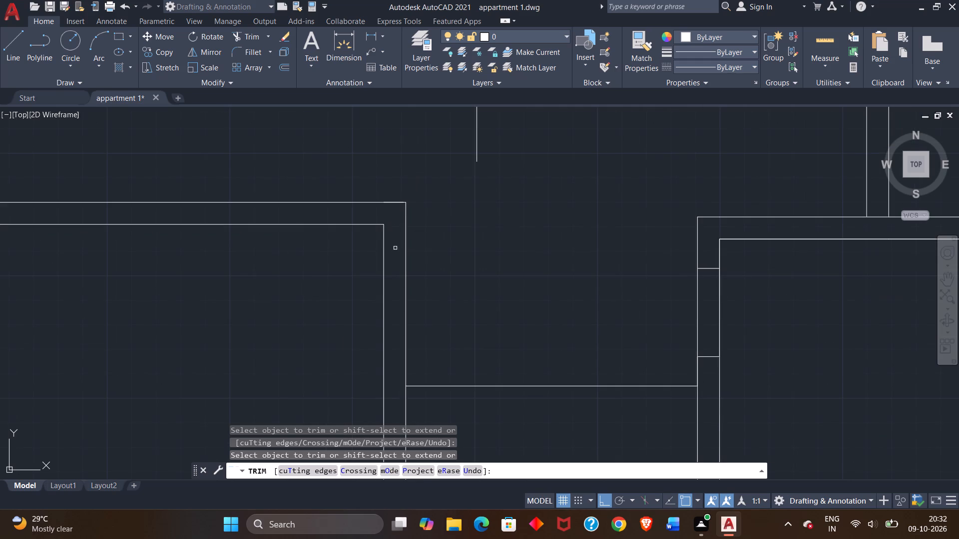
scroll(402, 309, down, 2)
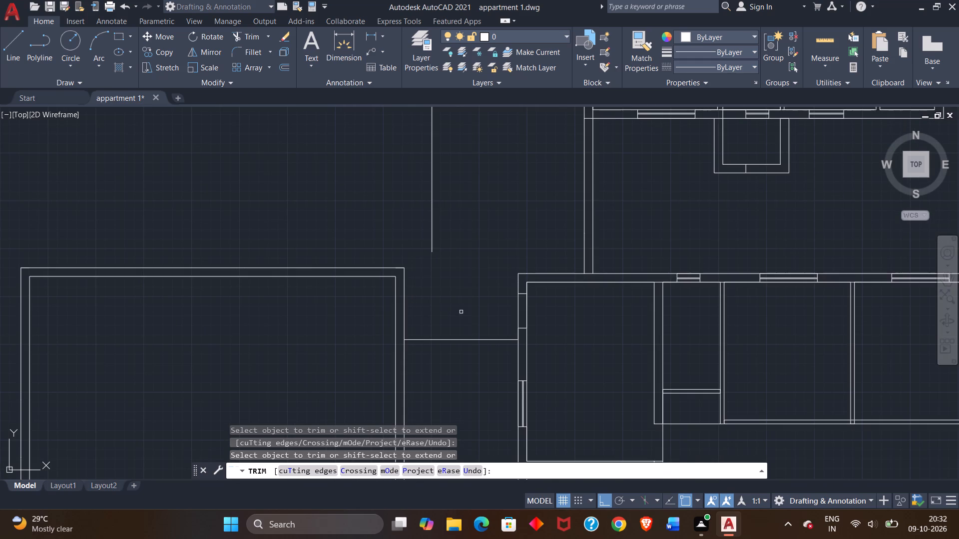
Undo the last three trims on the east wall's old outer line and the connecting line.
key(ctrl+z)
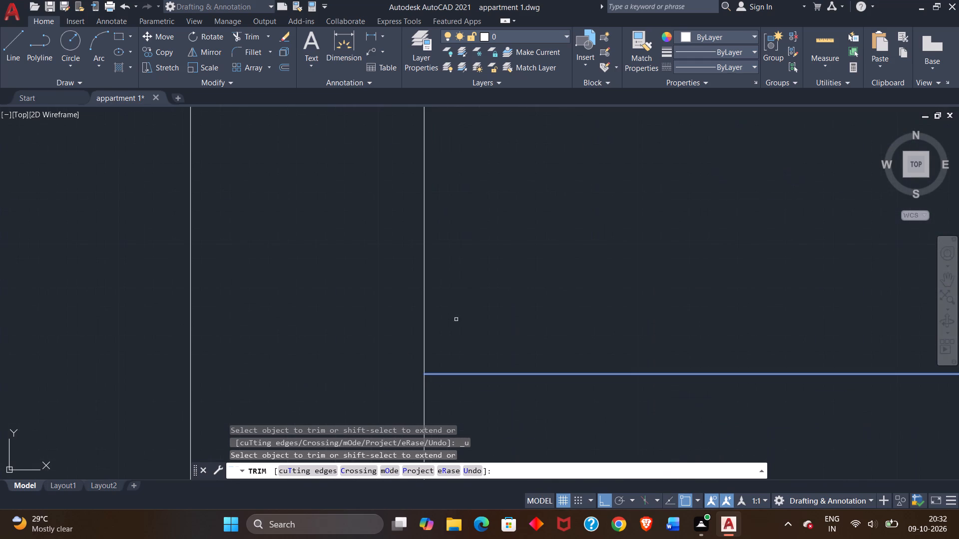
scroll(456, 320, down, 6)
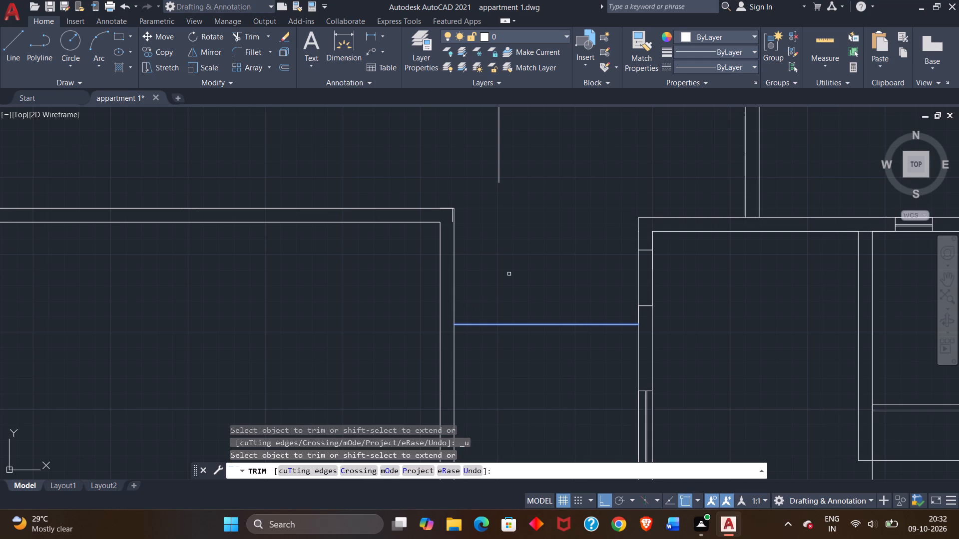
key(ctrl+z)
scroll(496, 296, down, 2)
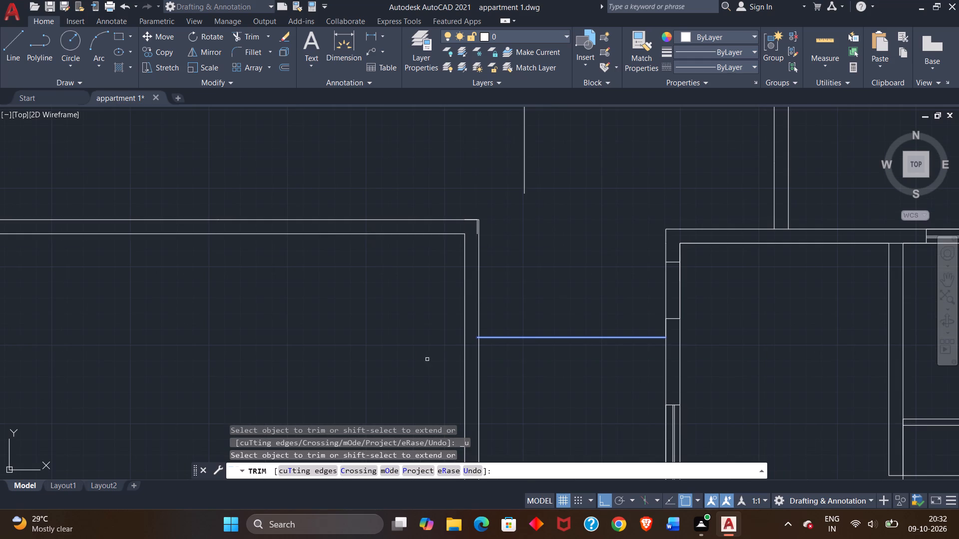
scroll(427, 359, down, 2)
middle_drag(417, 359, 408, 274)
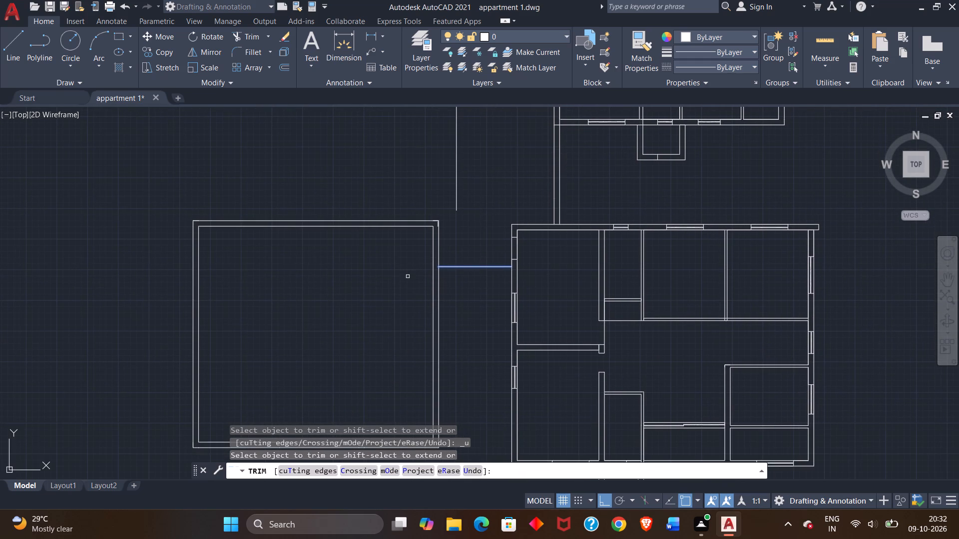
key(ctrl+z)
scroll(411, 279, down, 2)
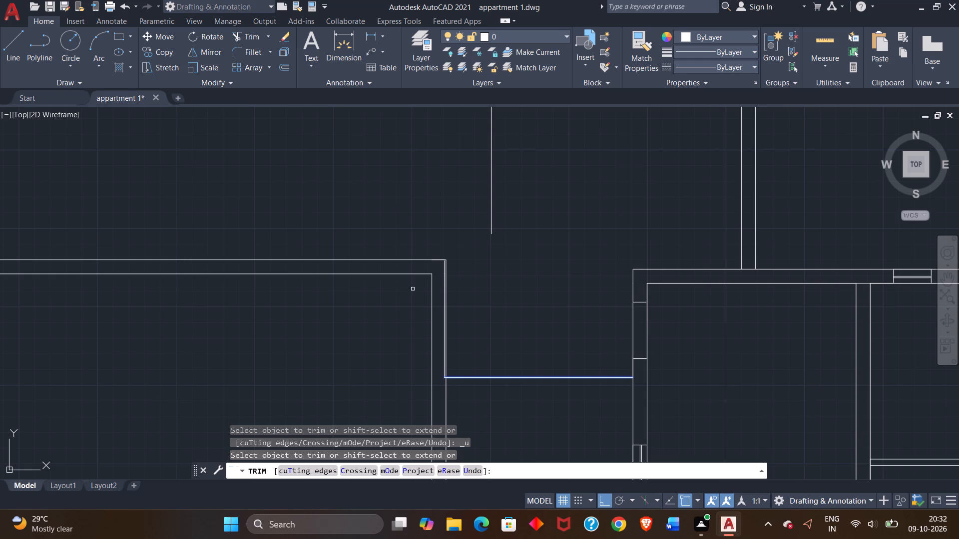
Trim the east wall's old outer line from the connecting line north, including the stub inside the northeast corner.
middle_drag(401, 356, 397, 333)
scroll(436, 274, up, 2)
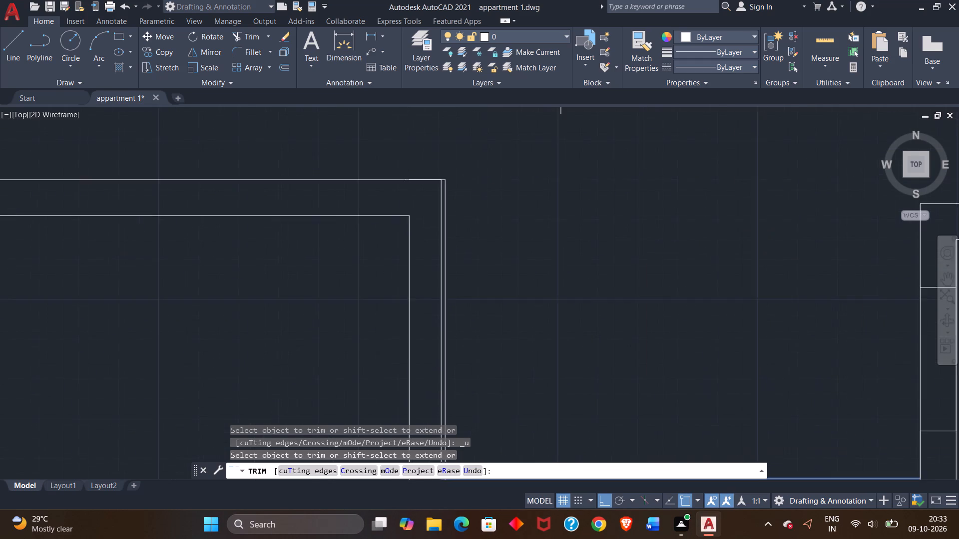
scroll(436, 274, up, 1)
click(442, 238)
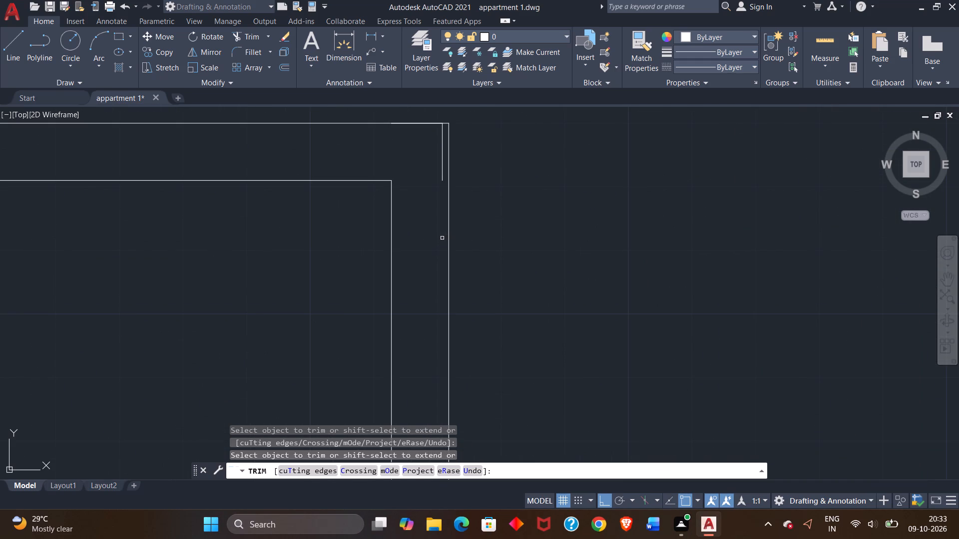
click(444, 150)
scroll(414, 231, down, 3)
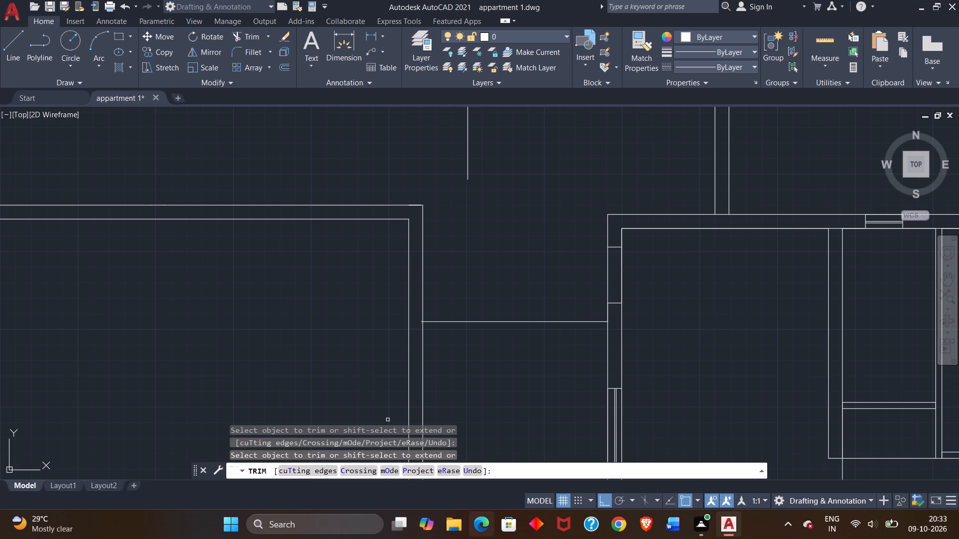
Draw a line from the west unit's inner northeast corner 13' west along the north wall, continuing 10' south.
scroll(336, 282, down, 2)
middle_drag(322, 291, 365, 215)
middle_drag(375, 268, 375, 268)
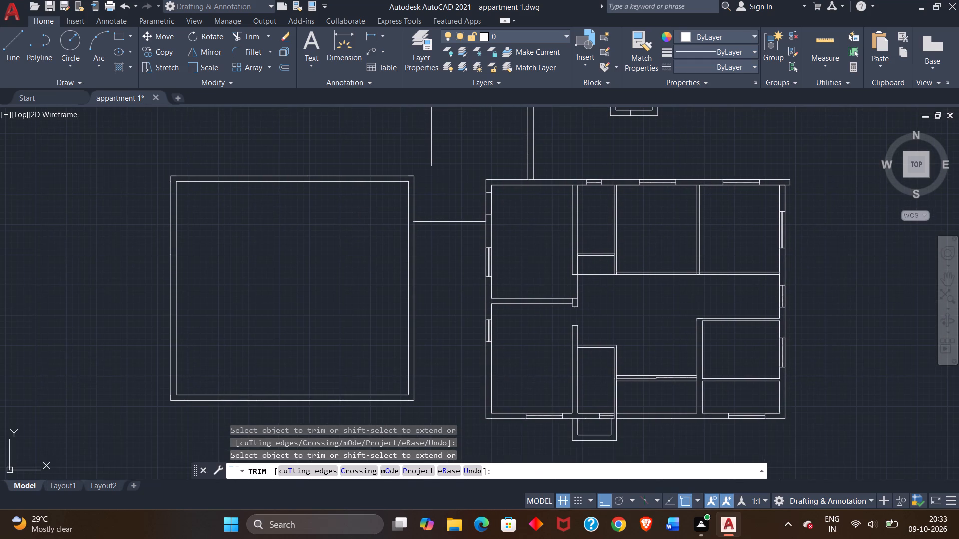
middle_drag(375, 268, 452, 250)
click(21, 52)
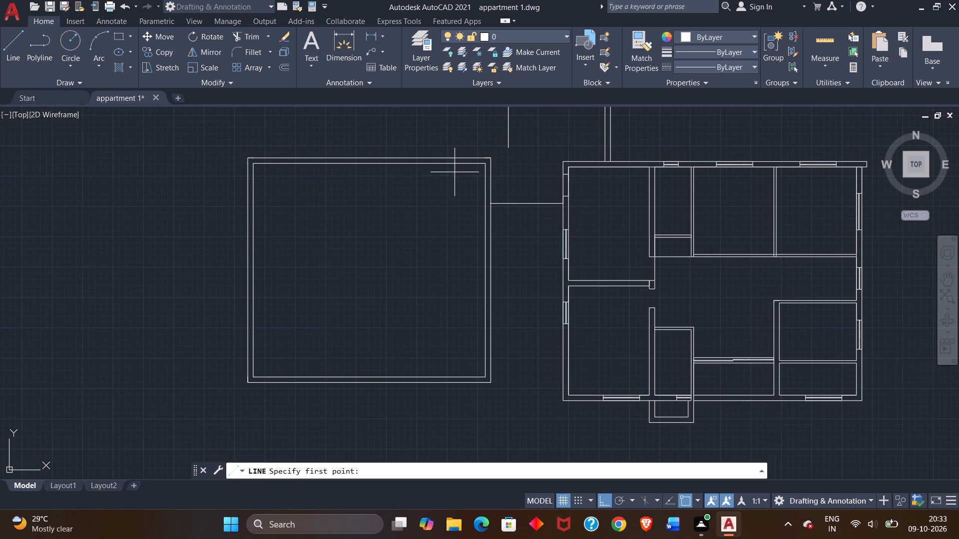
click(484, 166)
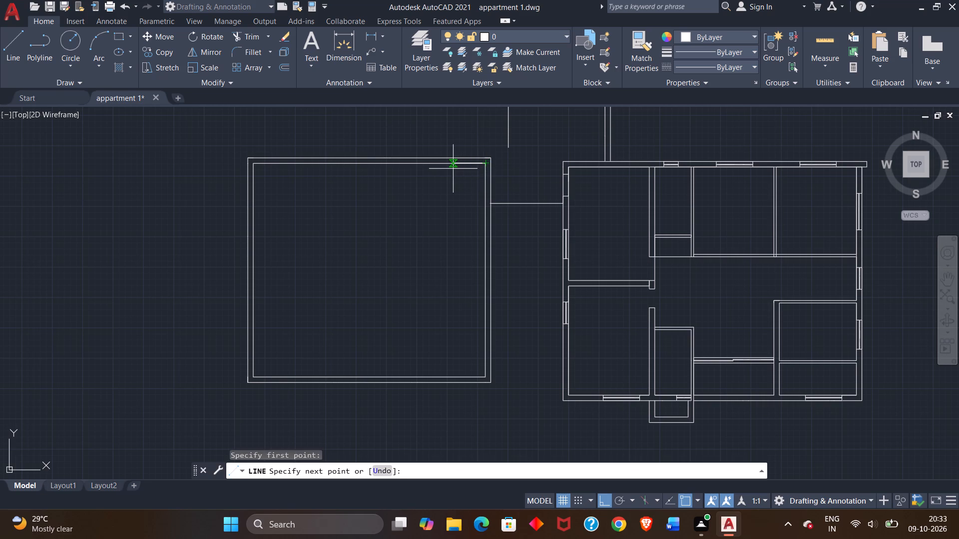
text(13')
key(Return)
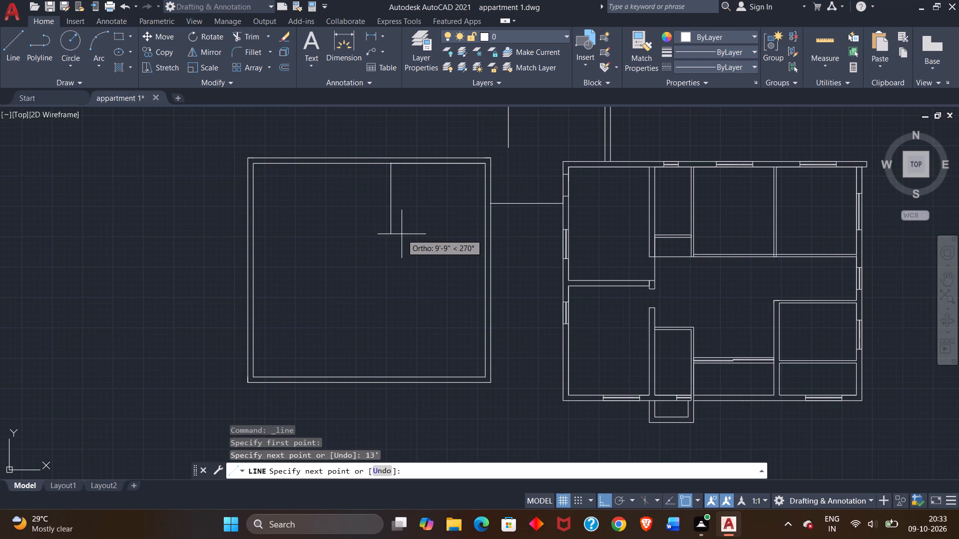
text(10')
key(Return)
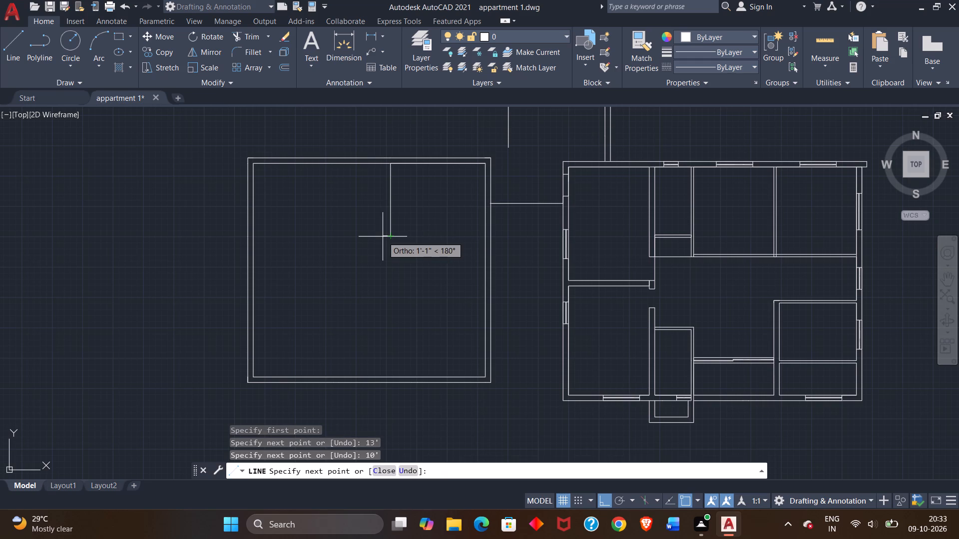
Complete the partition wall outline with a 9" segment west and a line back north to the north wall's inner face.
key(9)
key(shift+quotedbl)
key(Return)
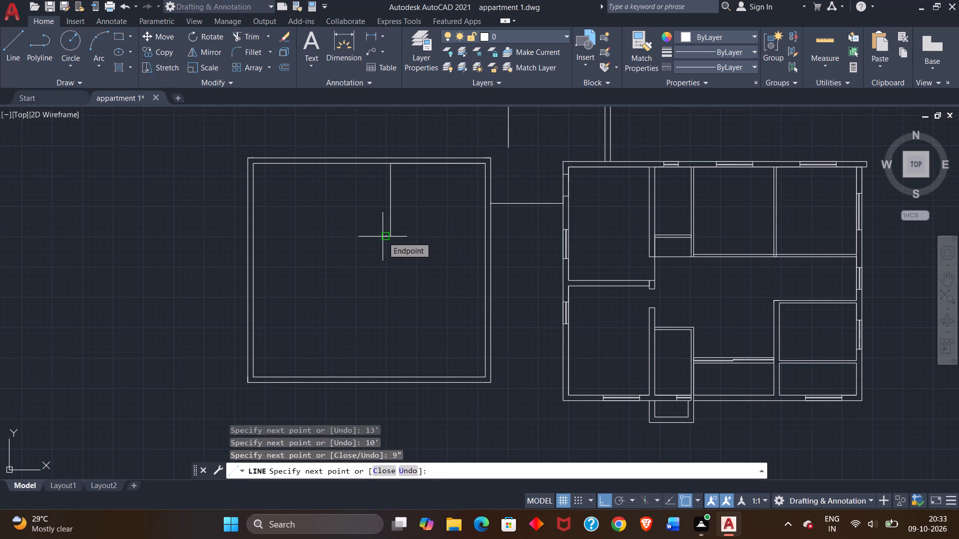
scroll(369, 168, up, 2)
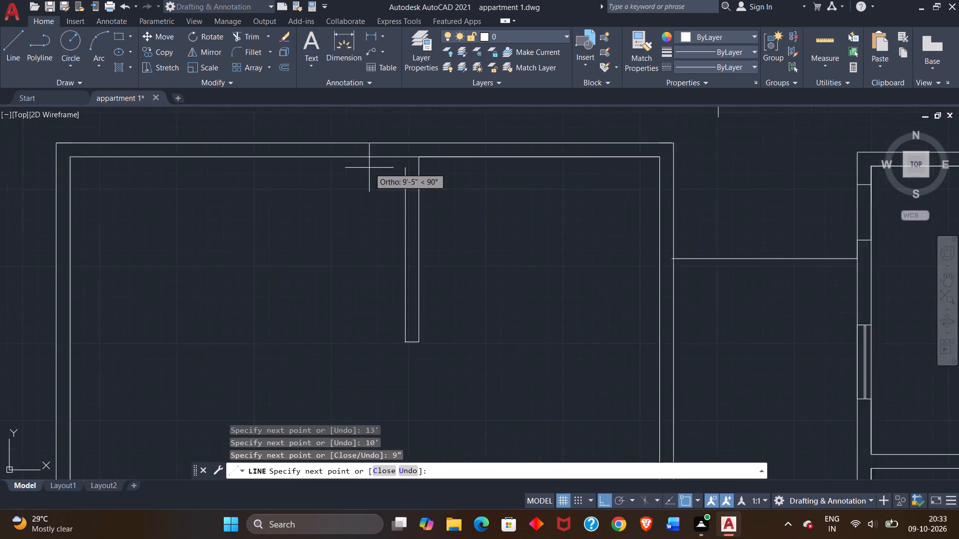
scroll(369, 168, up, 1)
click(428, 152)
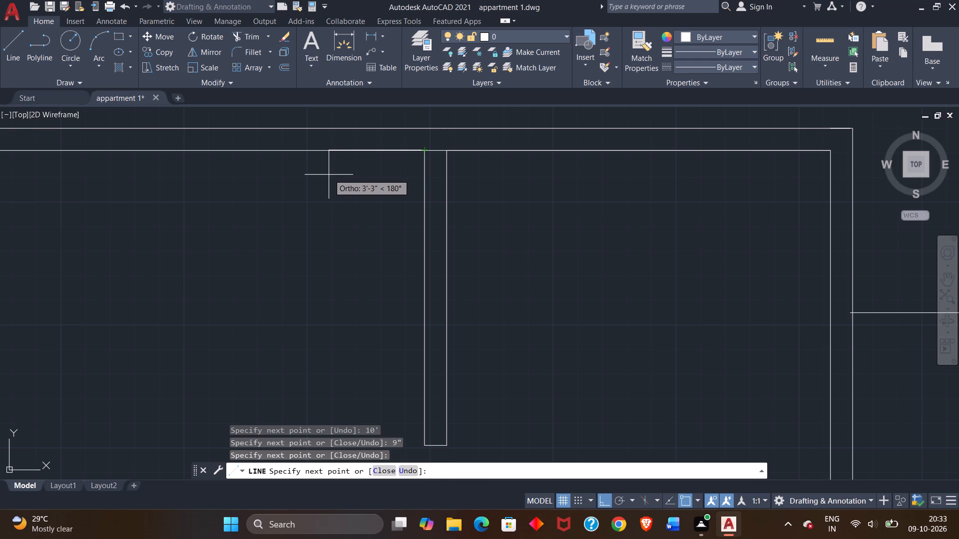
scroll(329, 176, down, 2)
right_click(357, 133)
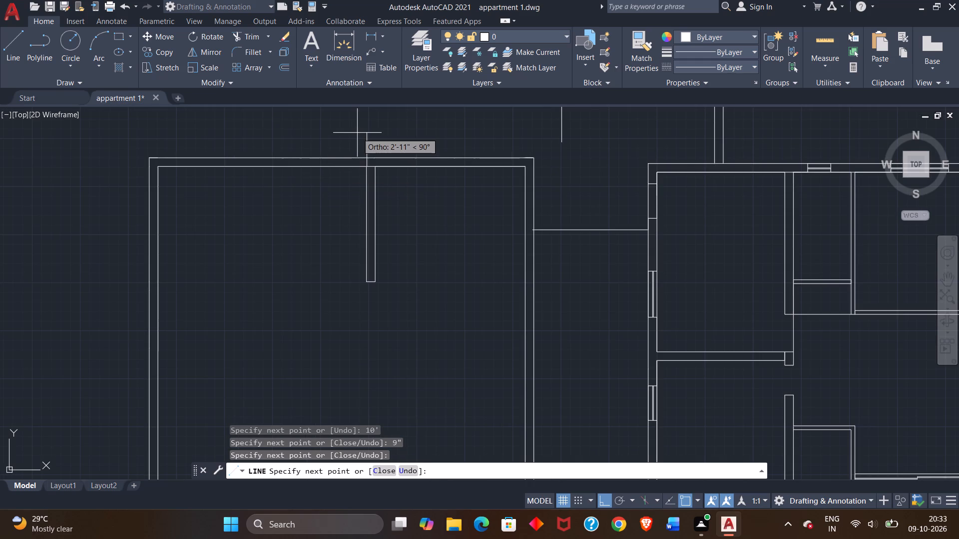
click(387, 140)
scroll(301, 238, down, 2)
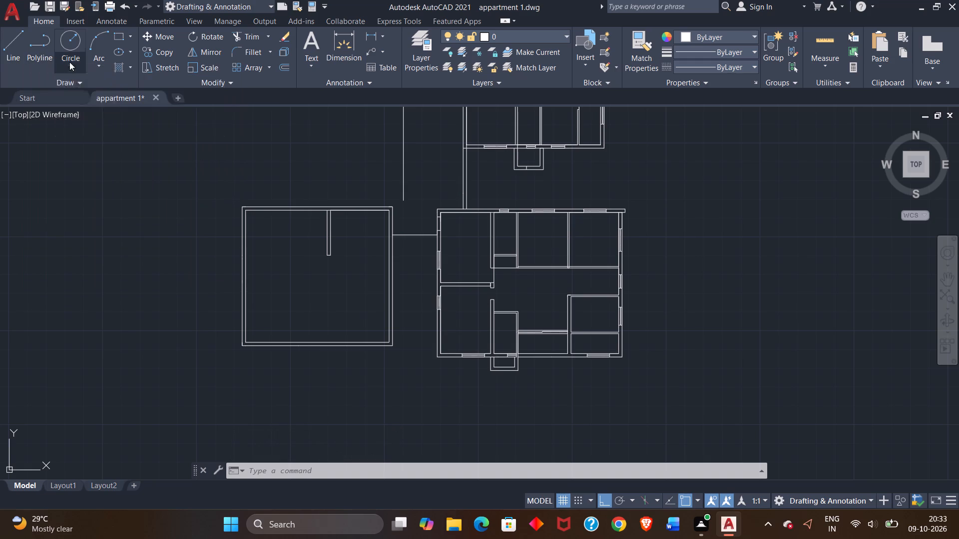
Draw a line from the west unit's inner northwest corner 10' south, continuing east to the partition wall's southeast corner.
double_click(19, 53)
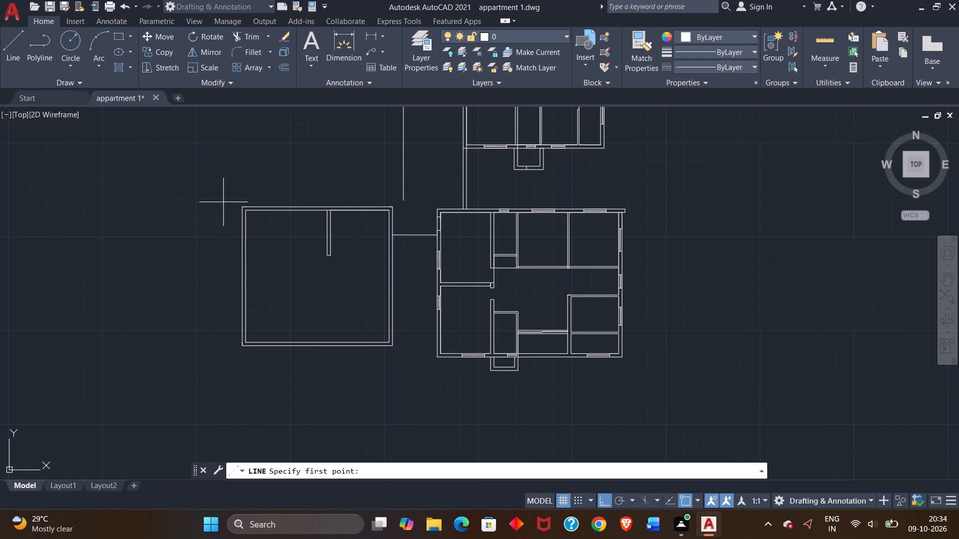
scroll(237, 215, up, 2)
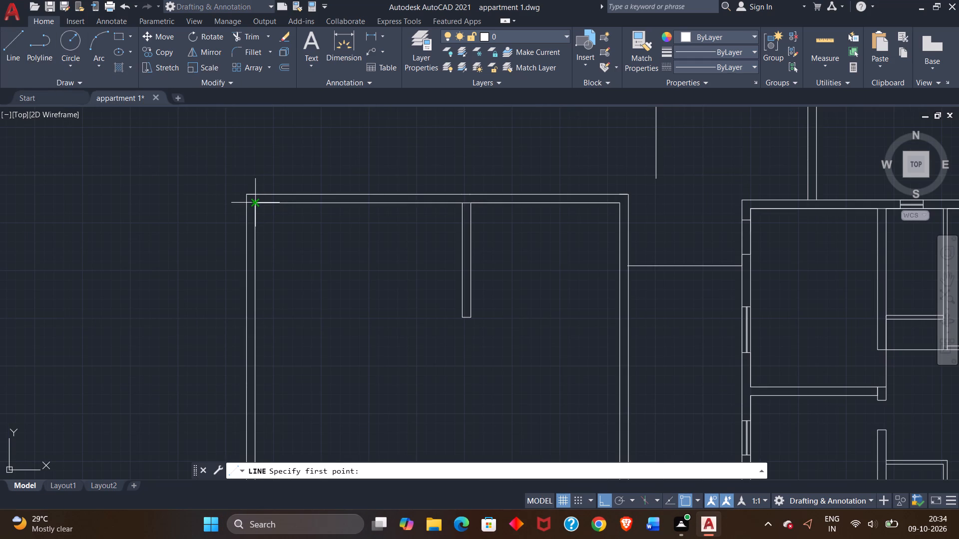
click(257, 205)
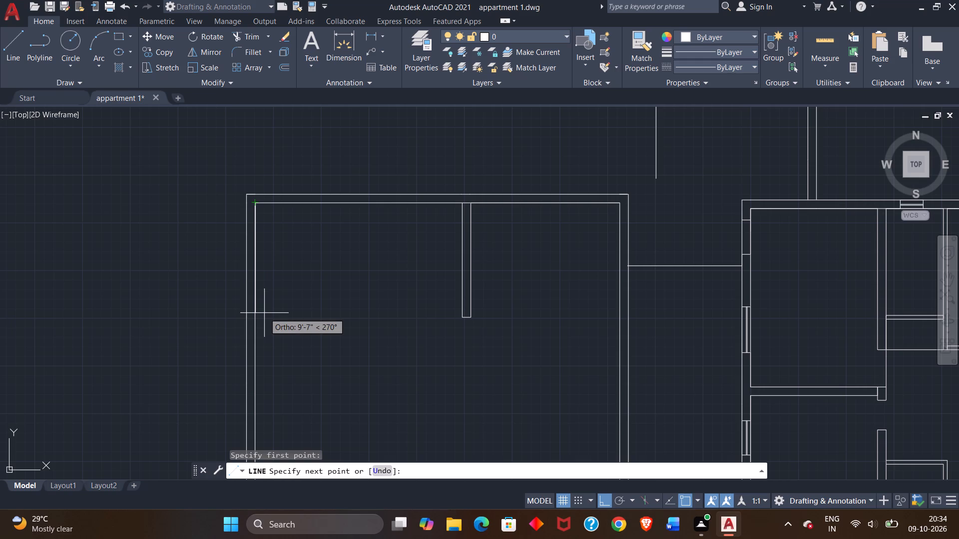
text(10')
key(Return)
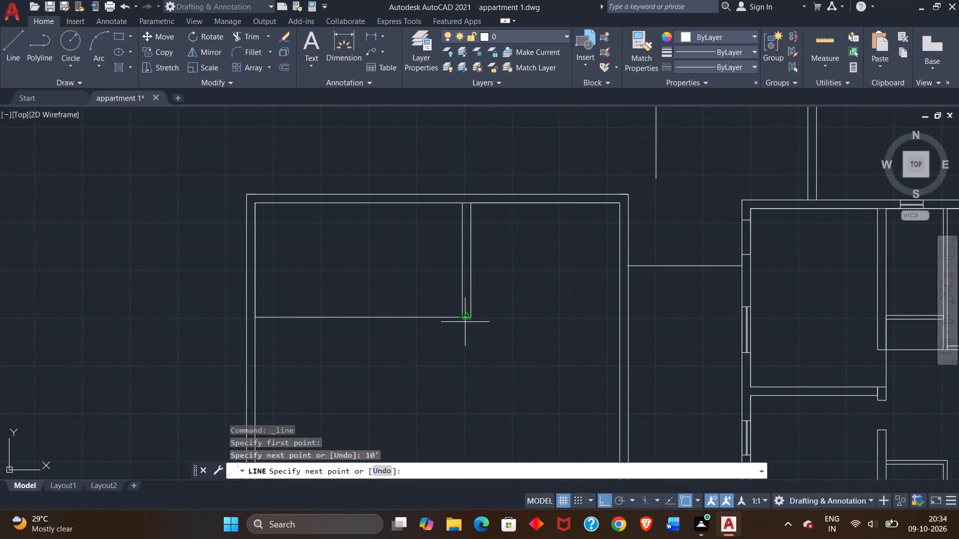
scroll(465, 322, up, 1)
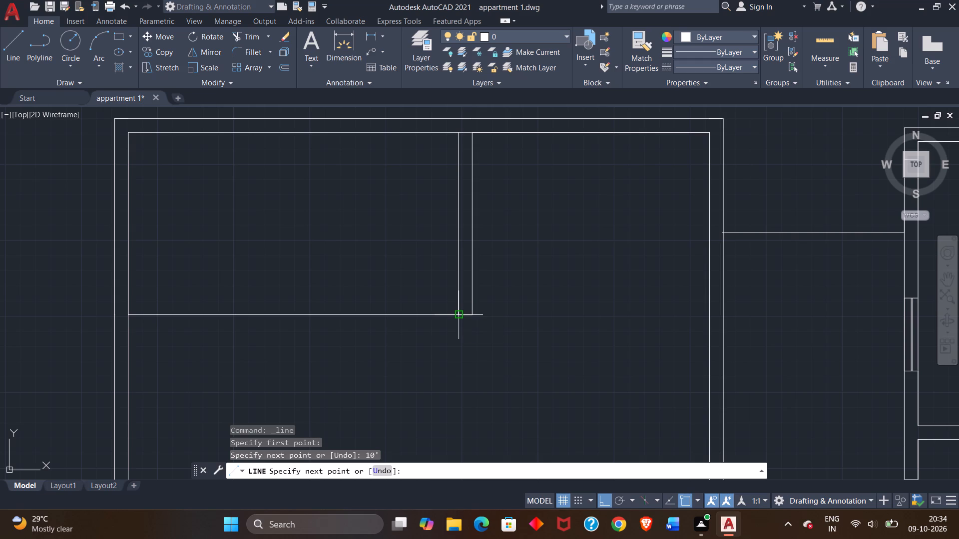
click(470, 316)
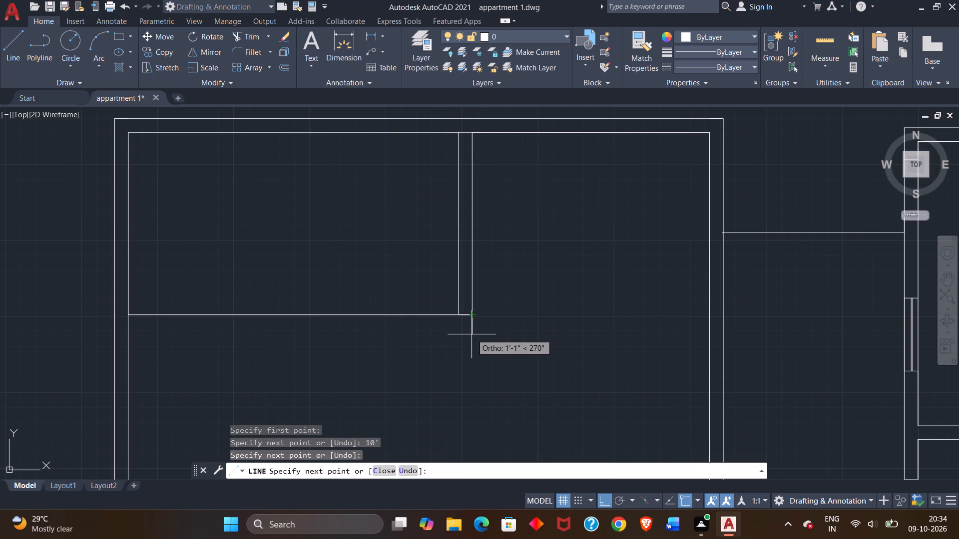
Complete the horizontal partition wall with a 9" segment south and a line back west to the west wall's inner face.
key(9)
key(shift+quotedbl)
key(Return)
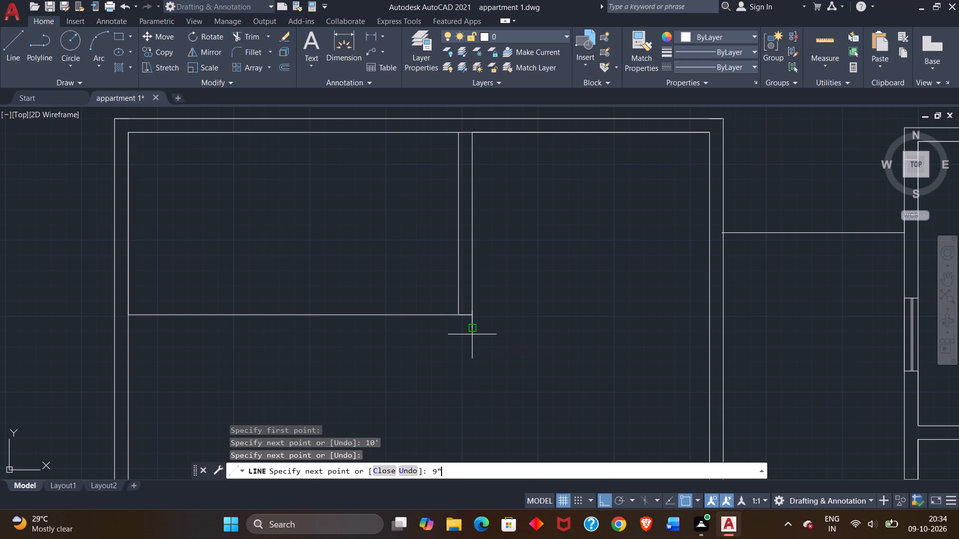
click(128, 327)
right_click(147, 338)
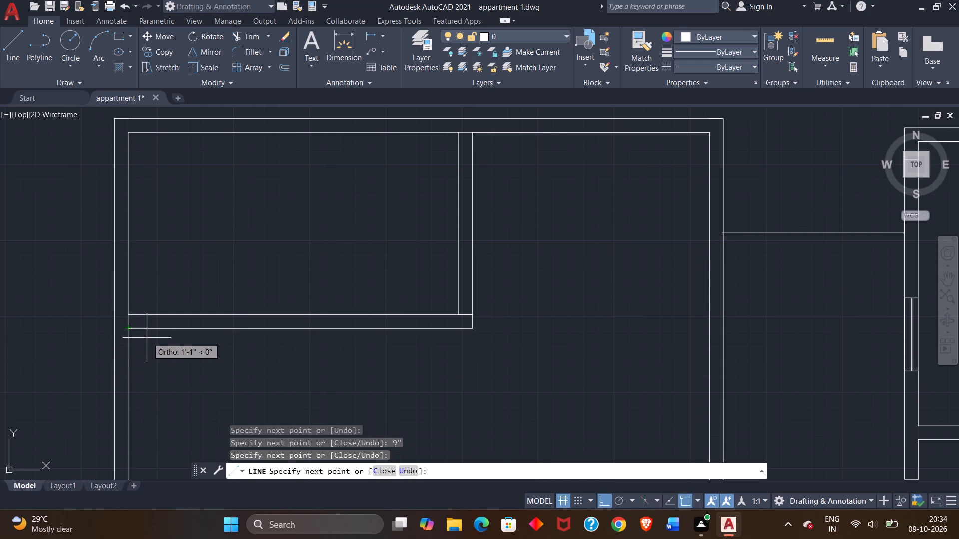
click(183, 341)
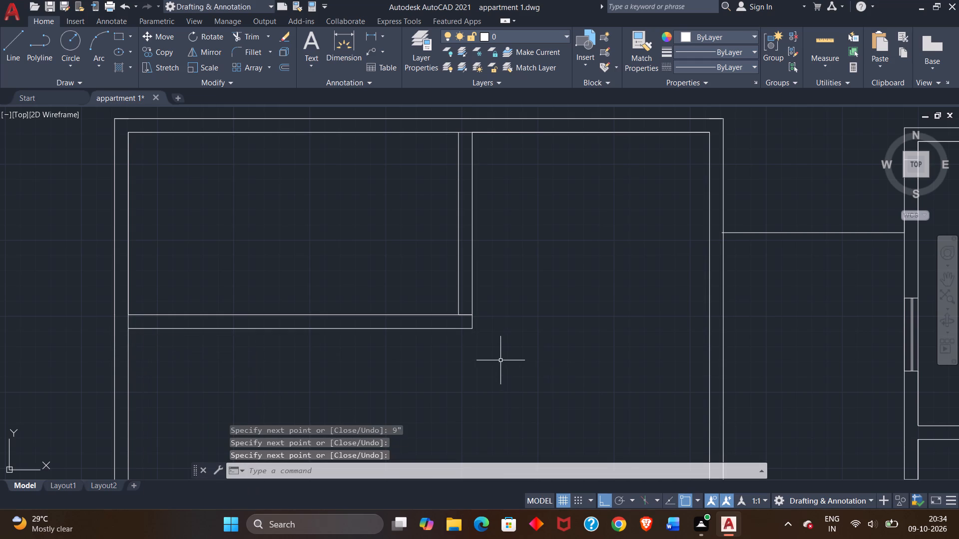
Outline a small room from the horizontal partition's southwest end: 5' south, 9' east, and north to the partition's south face.
scroll(500, 361, down, 2)
middle_drag(498, 375, 464, 294)
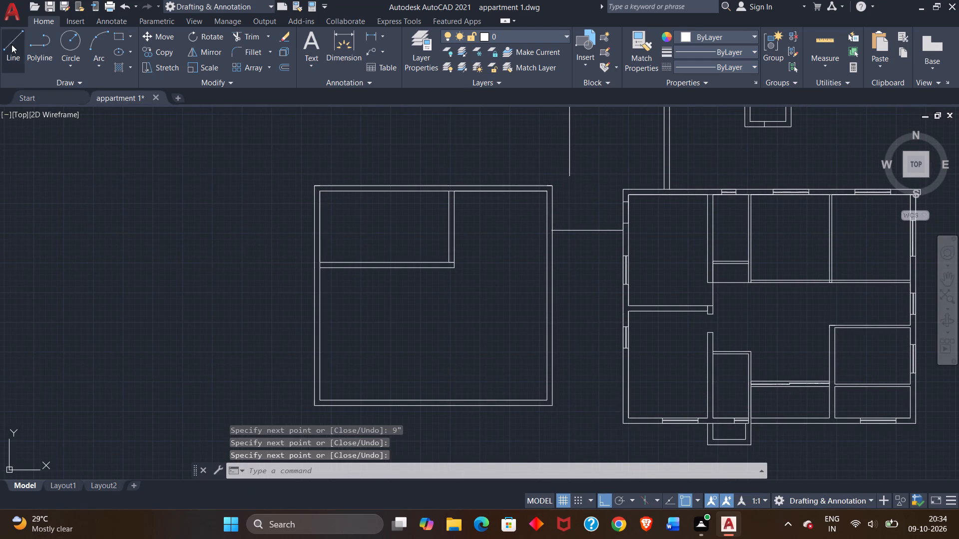
click(12, 39)
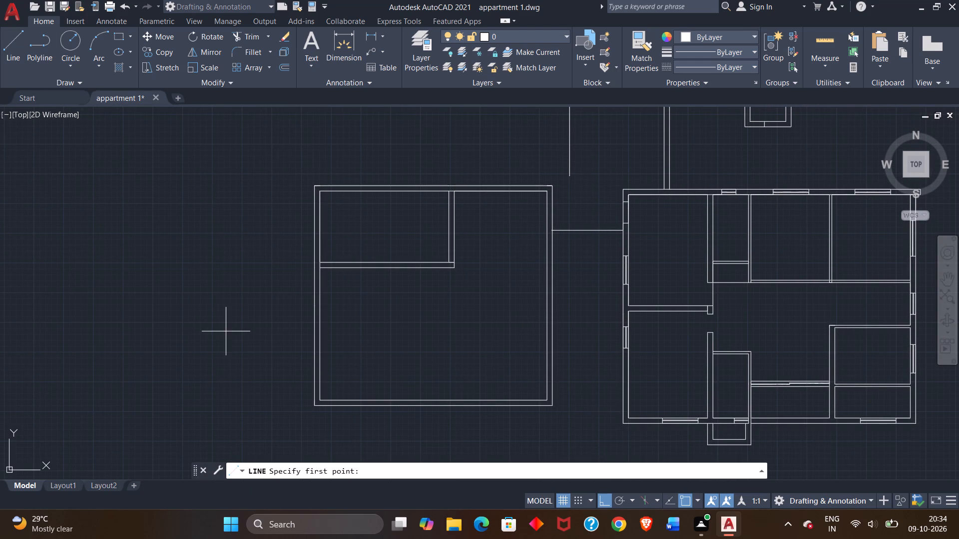
click(319, 269)
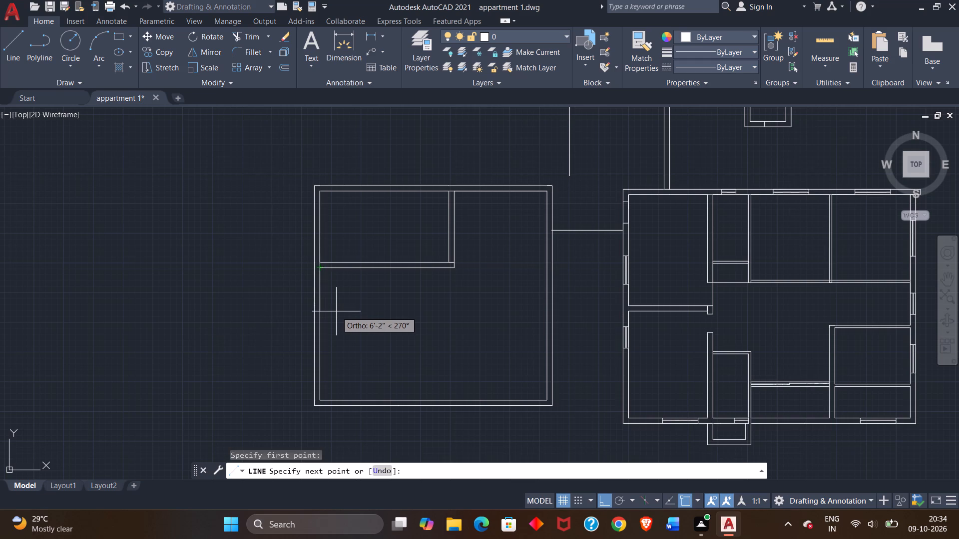
text(5')
key(Return)
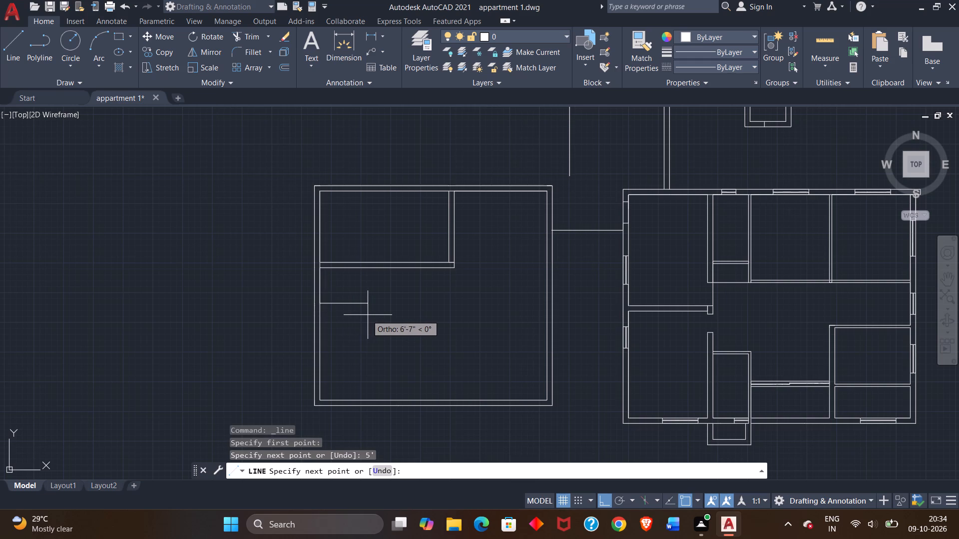
text(9')
key(Return)
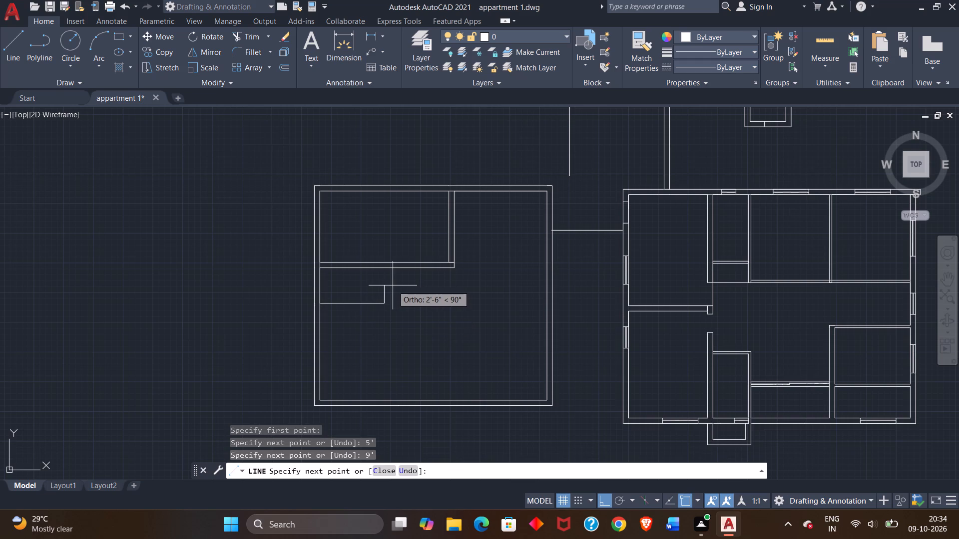
scroll(382, 284, up, 1)
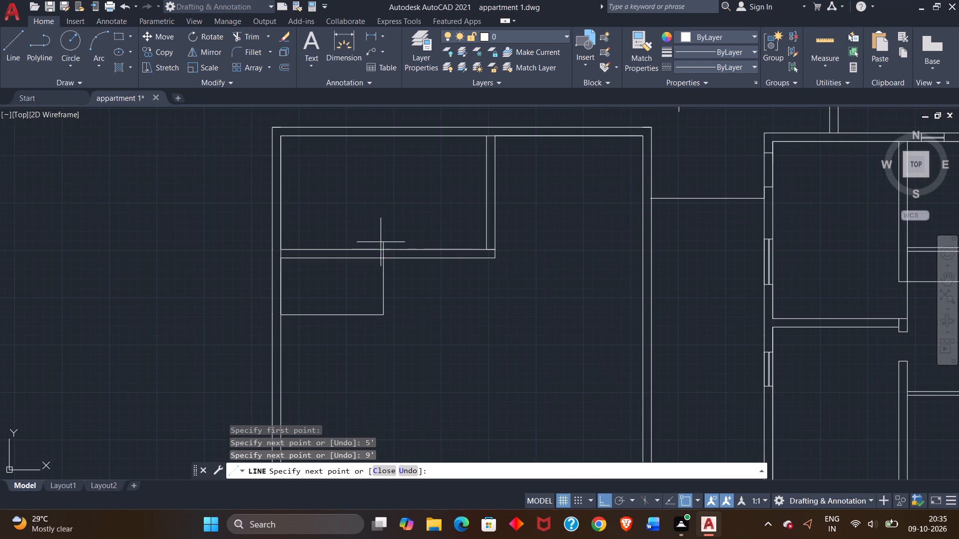
click(383, 257)
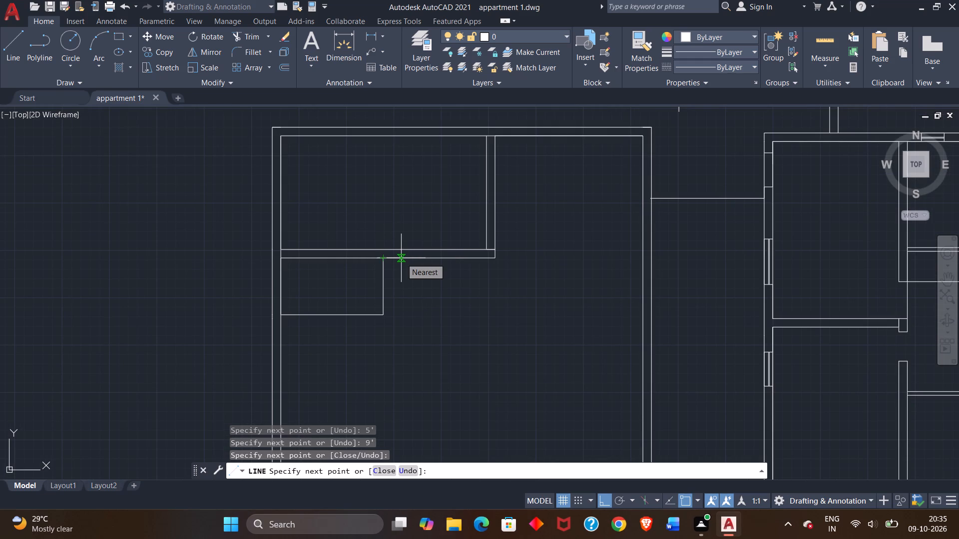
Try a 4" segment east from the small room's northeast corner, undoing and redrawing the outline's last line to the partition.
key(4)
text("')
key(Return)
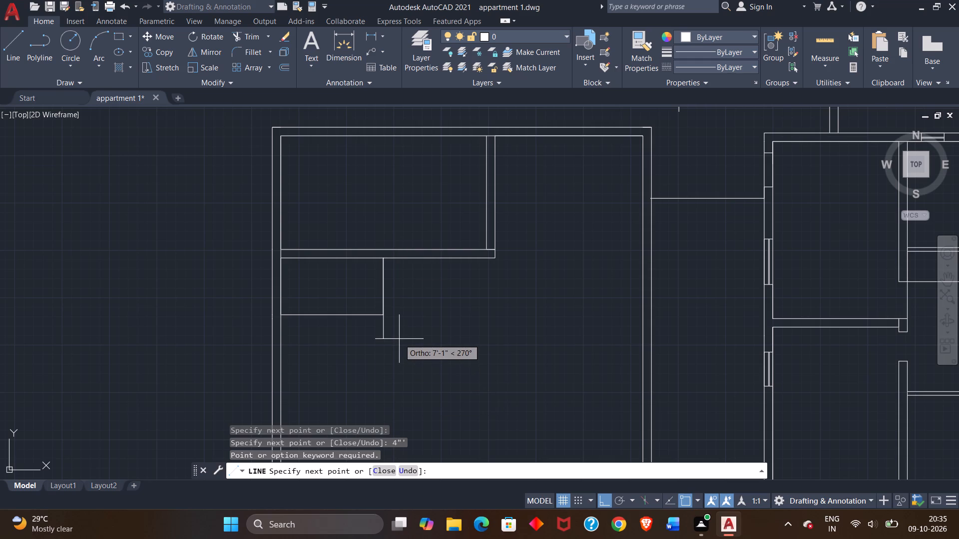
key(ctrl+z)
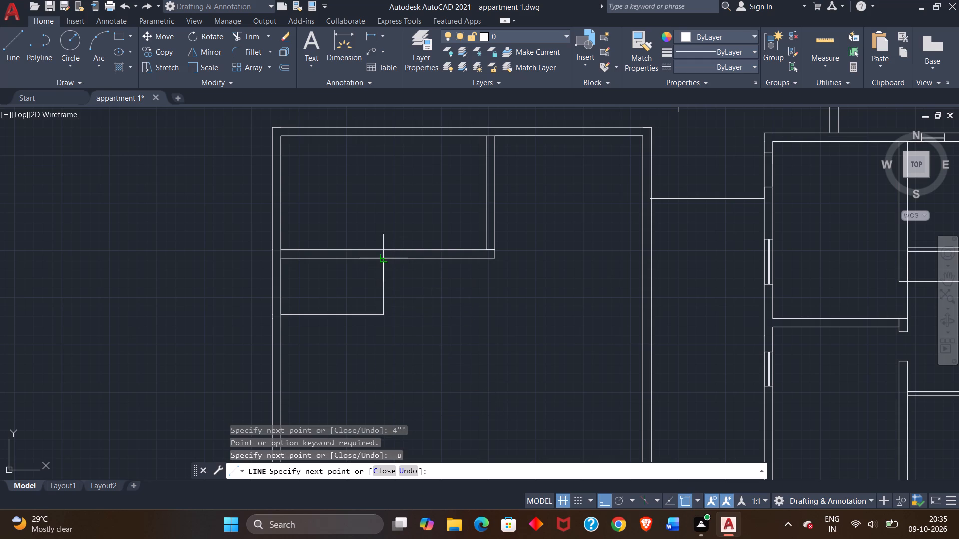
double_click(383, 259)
Continue the line 4" east along the partition's south face, then south until level with the small room's southeast corner.
scroll(396, 261, up, 1)
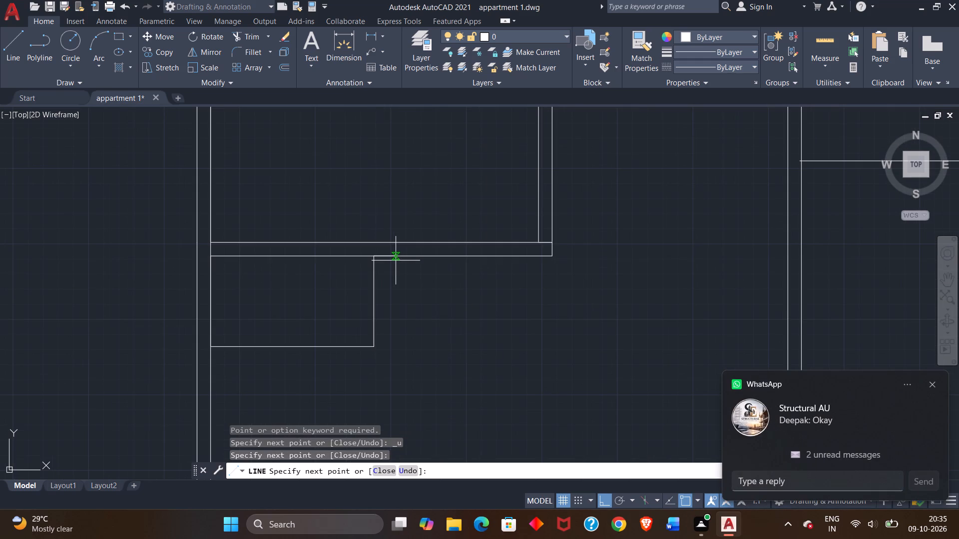
scroll(390, 260, up, 3)
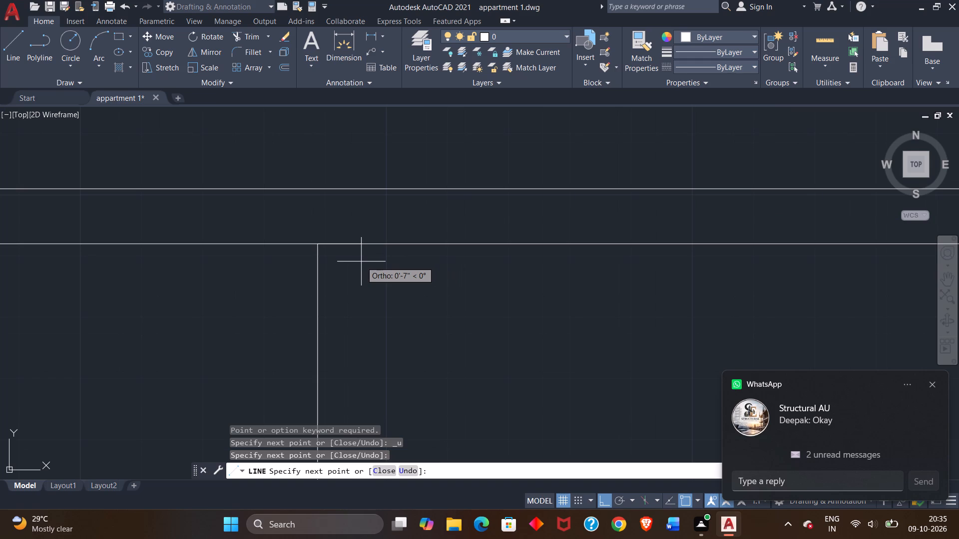
key(4)
key(shift+quotedbl)
key(Return)
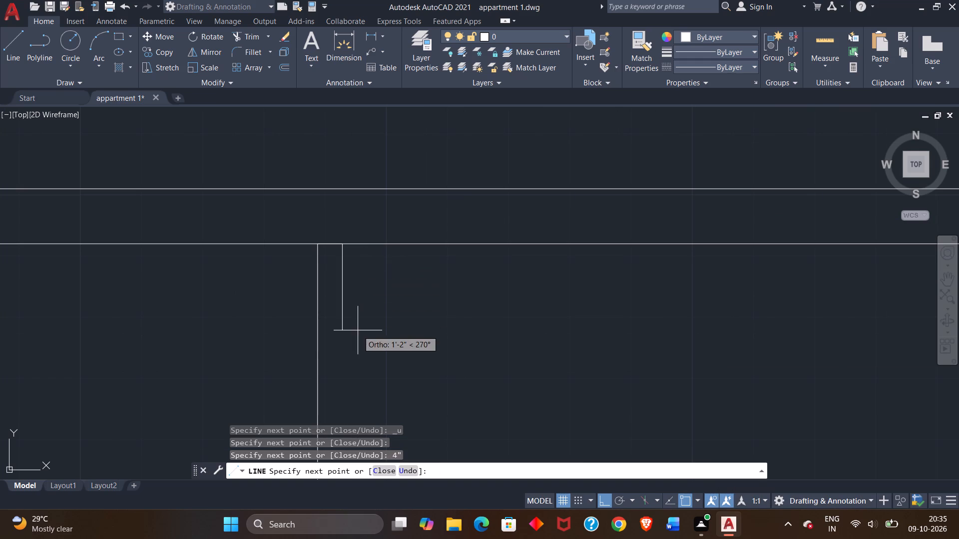
scroll(358, 330, down, 4)
scroll(362, 379, up, 2)
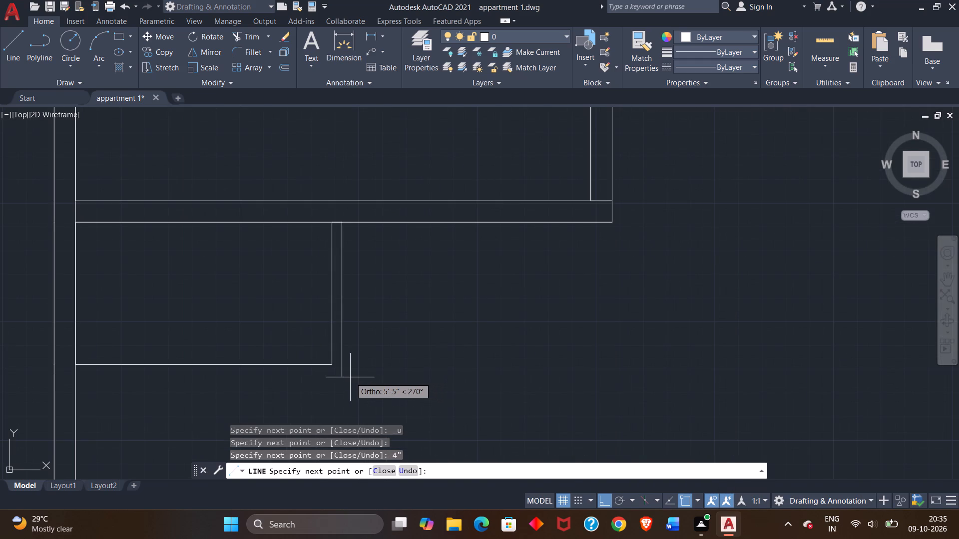
scroll(350, 377, up, 1)
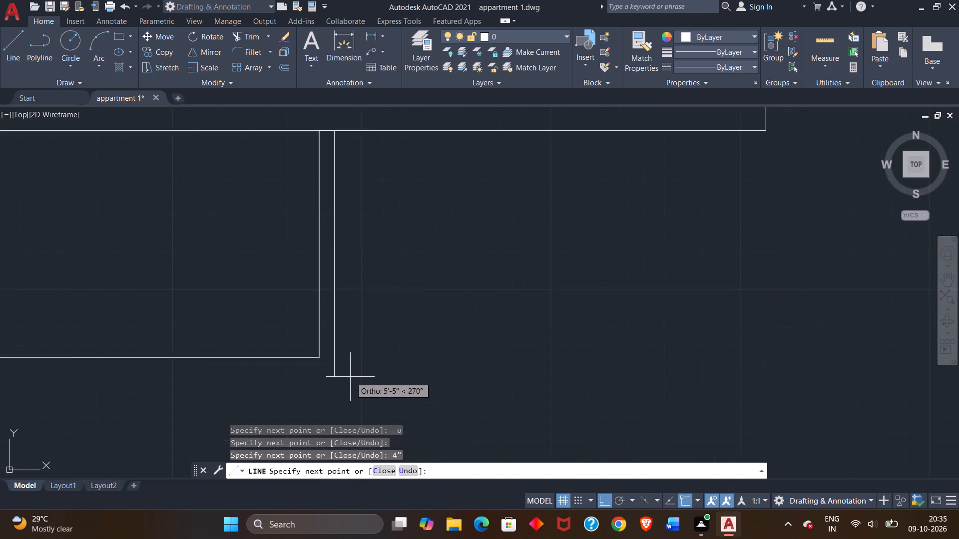
scroll(350, 377, up, 1)
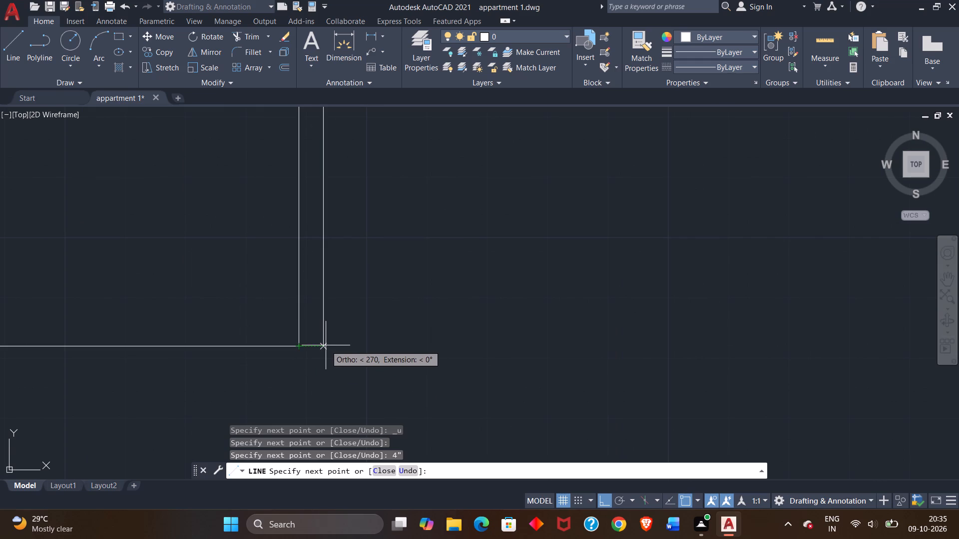
click(324, 346)
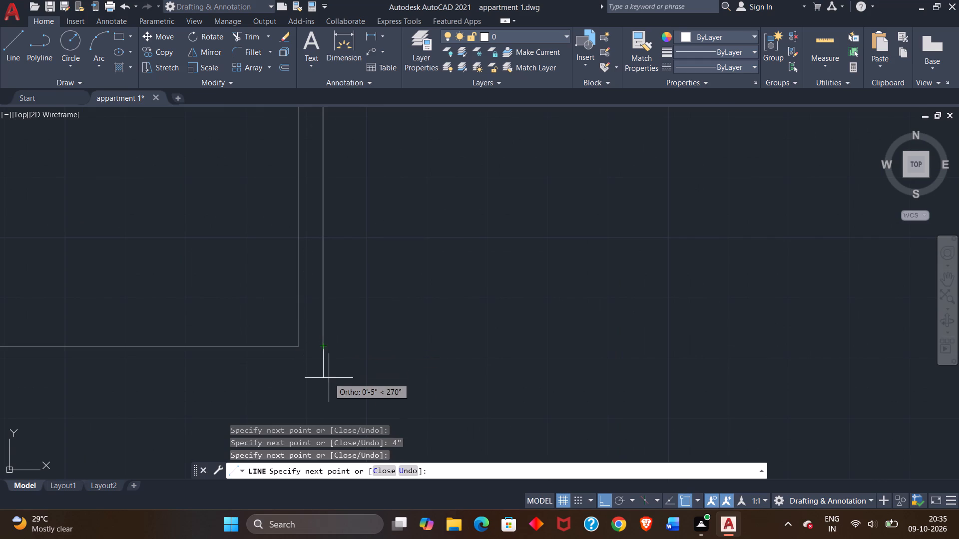
Continue the small room's outer wall line 4" south, then west to the west wall's inner face, and end the line.
scroll(329, 378, down, 1)
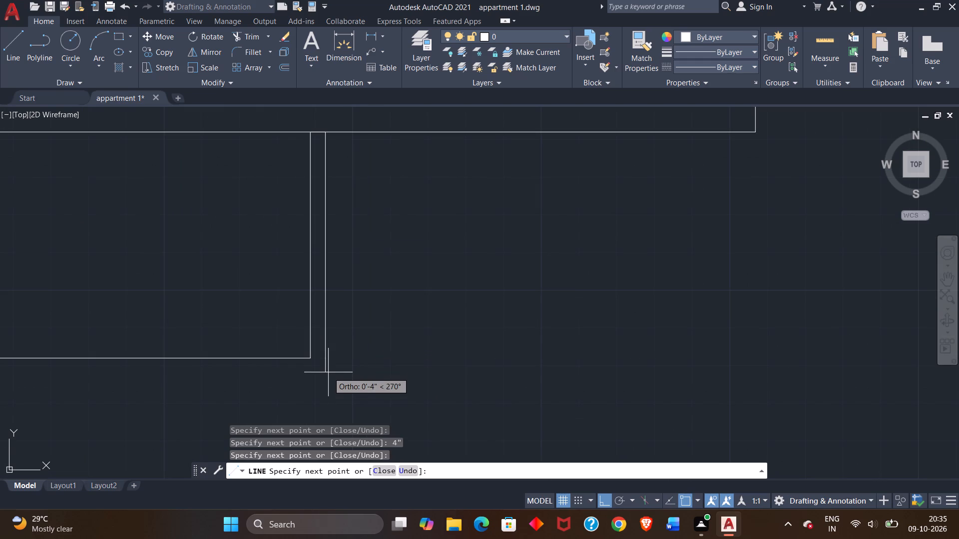
key(4)
key(shift+quotedbl)
key(Return)
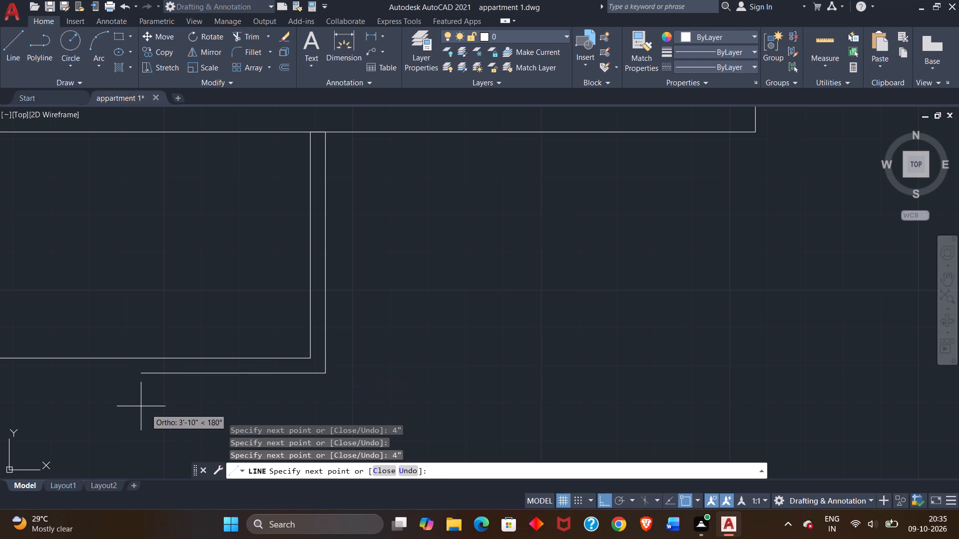
scroll(139, 404, down, 2)
scroll(68, 404, up, 2)
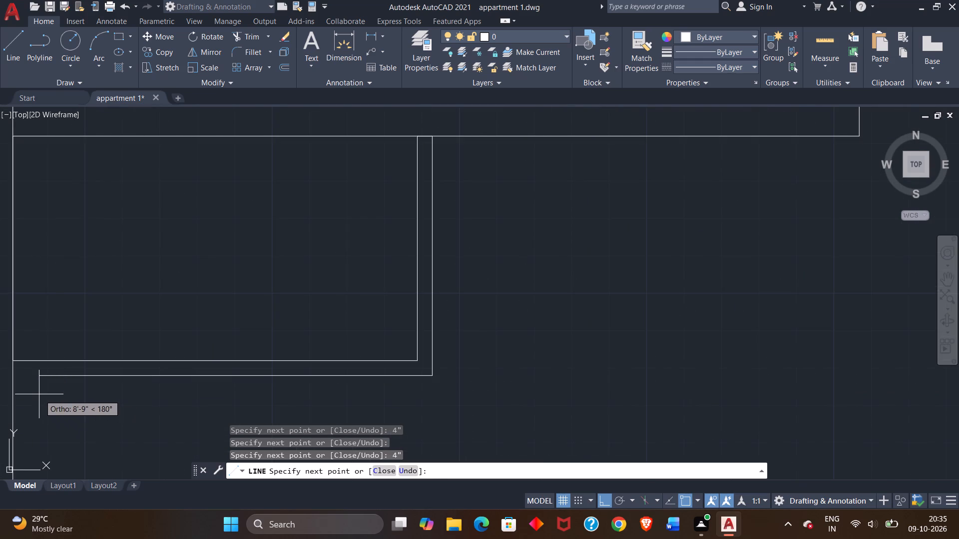
scroll(39, 393, down, 1)
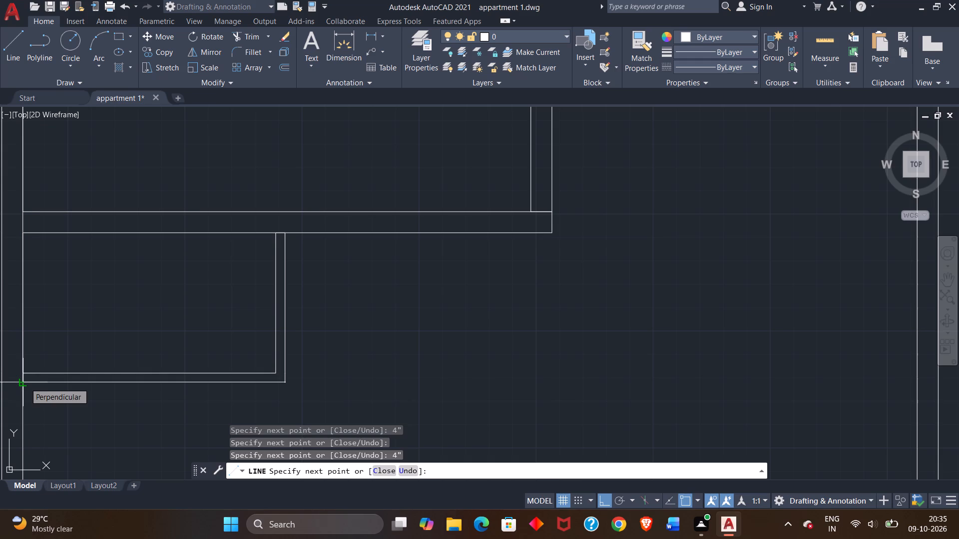
scroll(25, 383, up, 1)
click(21, 383)
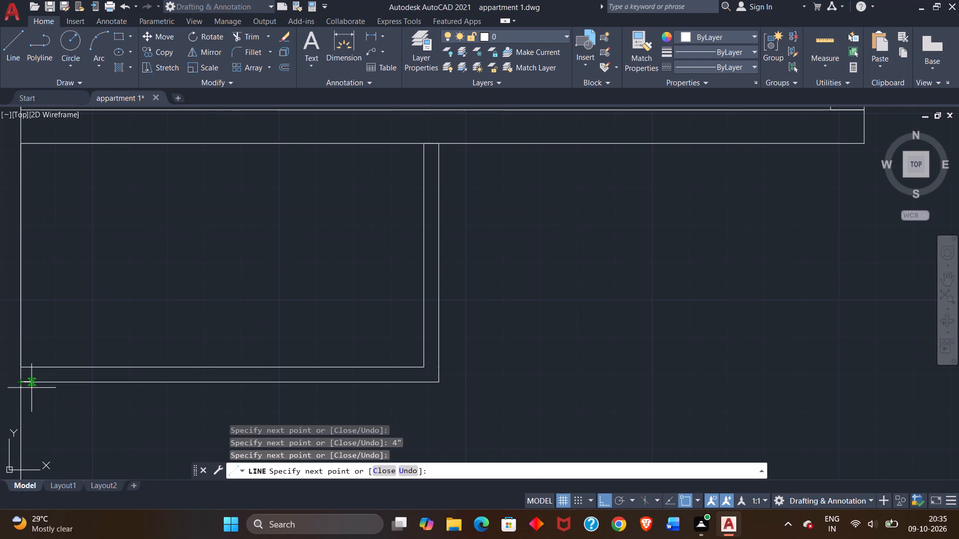
right_click(52, 389)
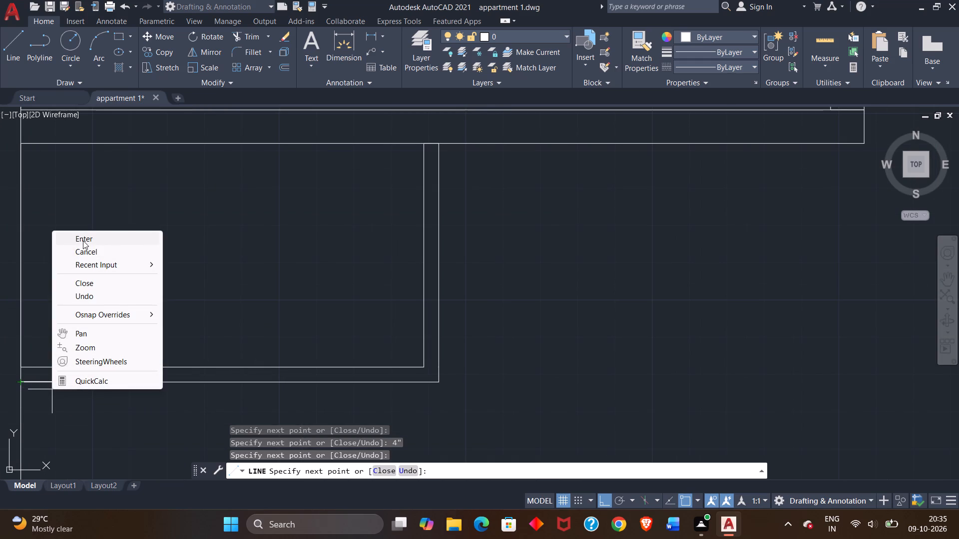
click(83, 241)
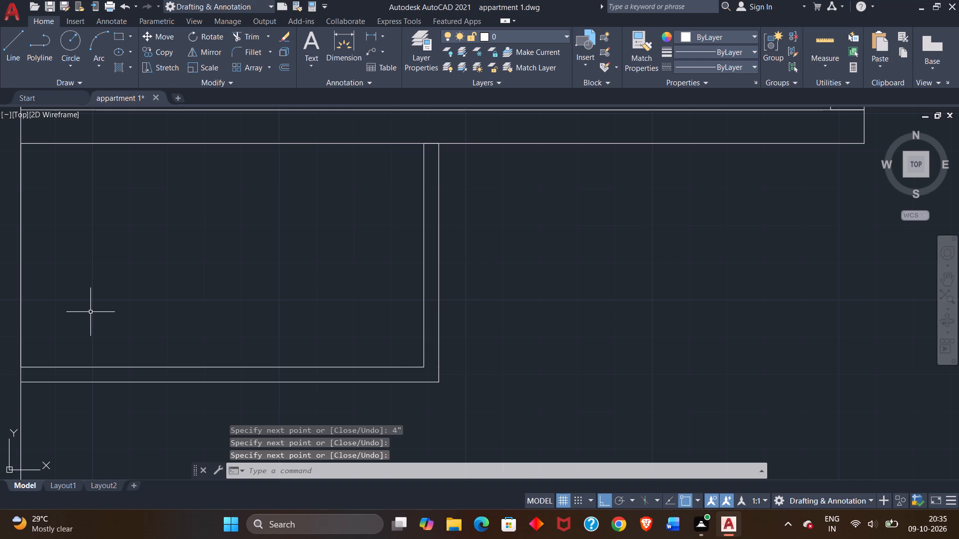
Draw a wall stub from the small room's inner southeast corner: 3' east, 4" south, and back west to the outer wall corner.
scroll(90, 312, down, 2)
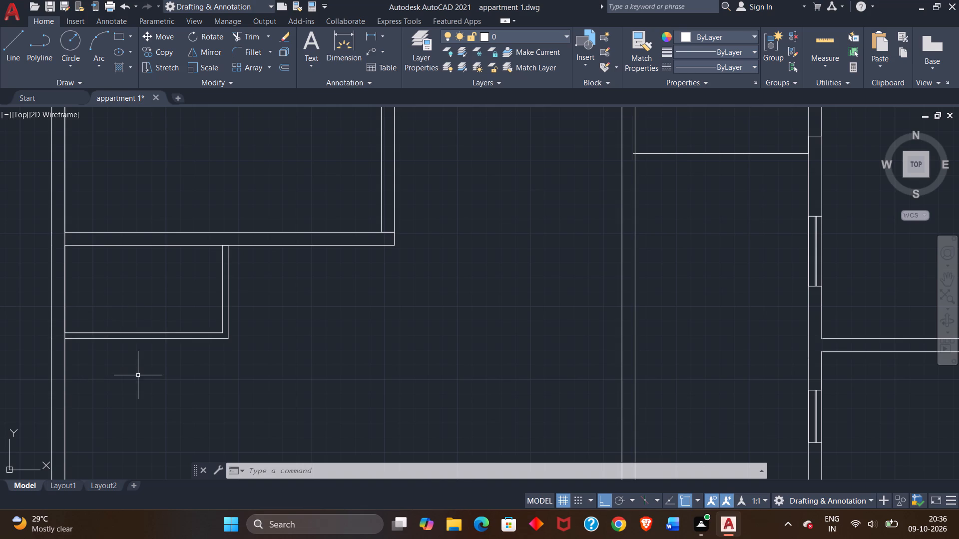
click(16, 63)
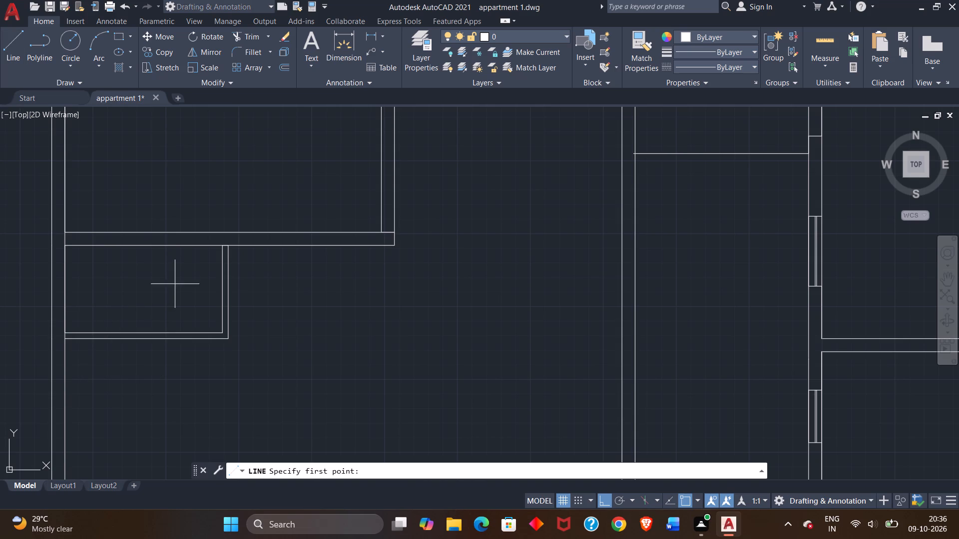
scroll(222, 331, up, 2)
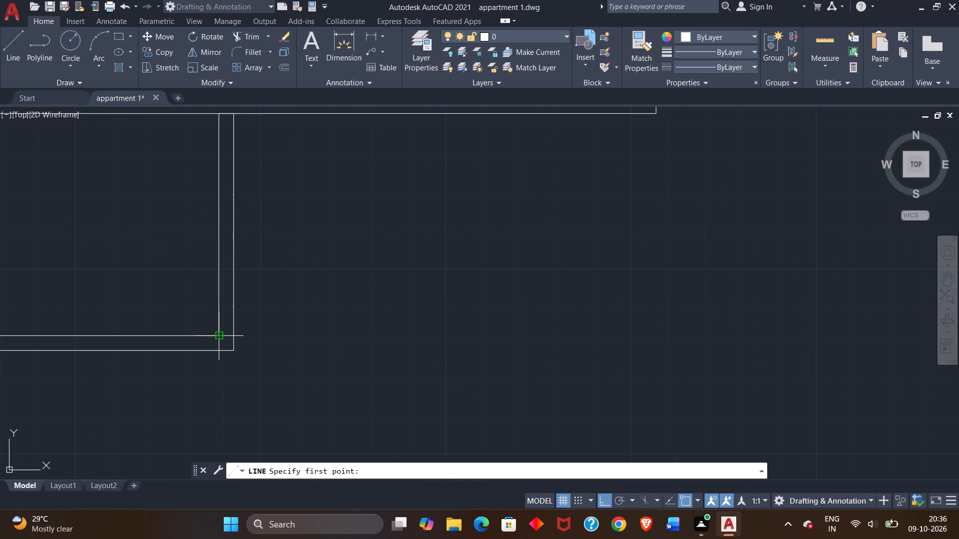
double_click(219, 335)
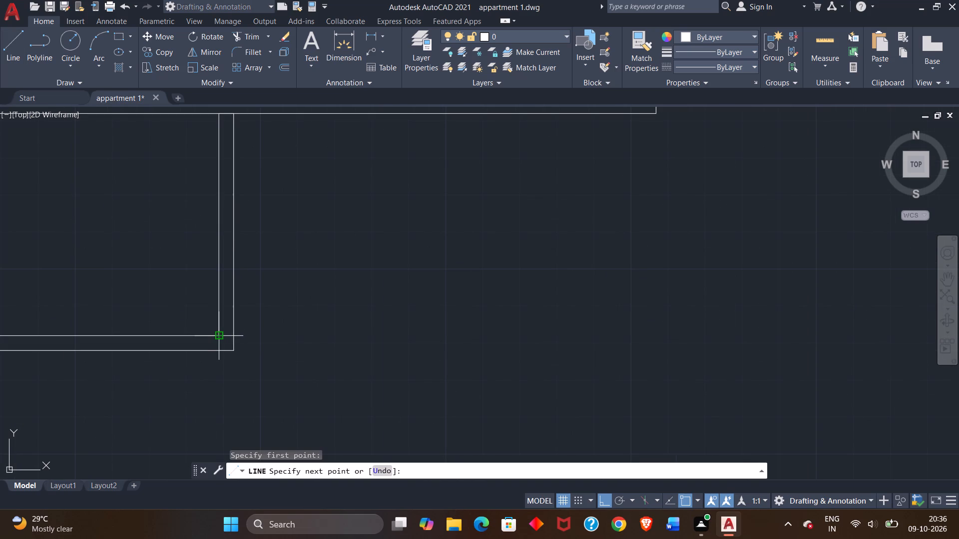
scroll(306, 339, down, 2)
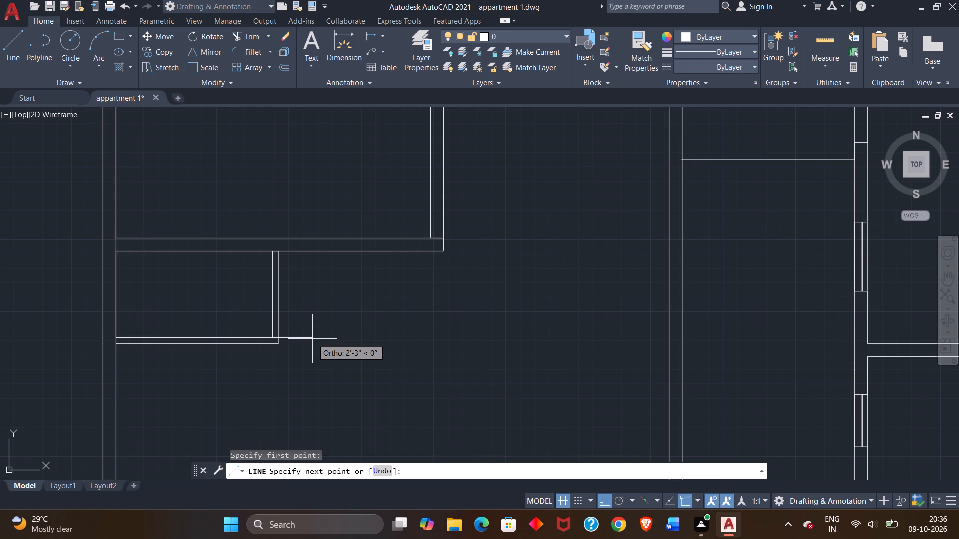
text(3')
key(Return)
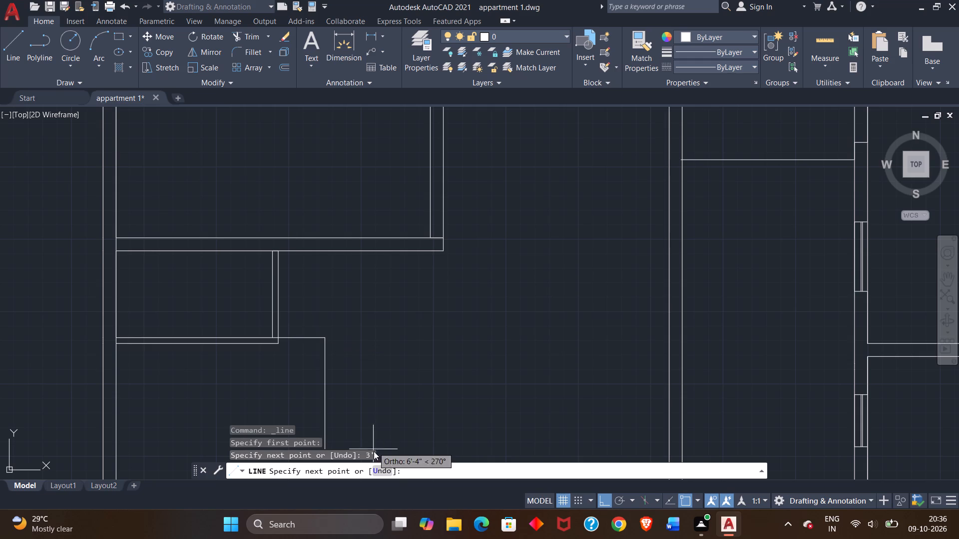
key(4)
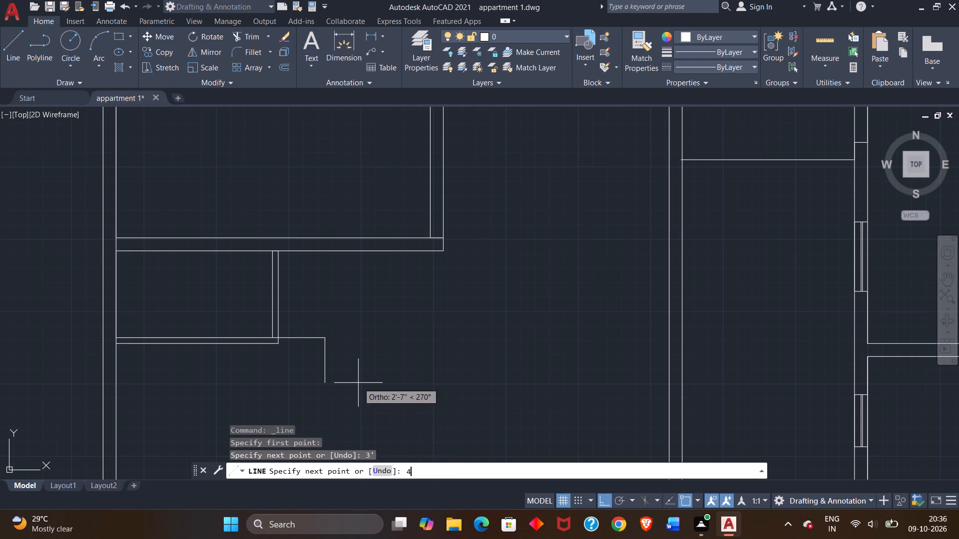
key(shift+quotedbl)
key(Return)
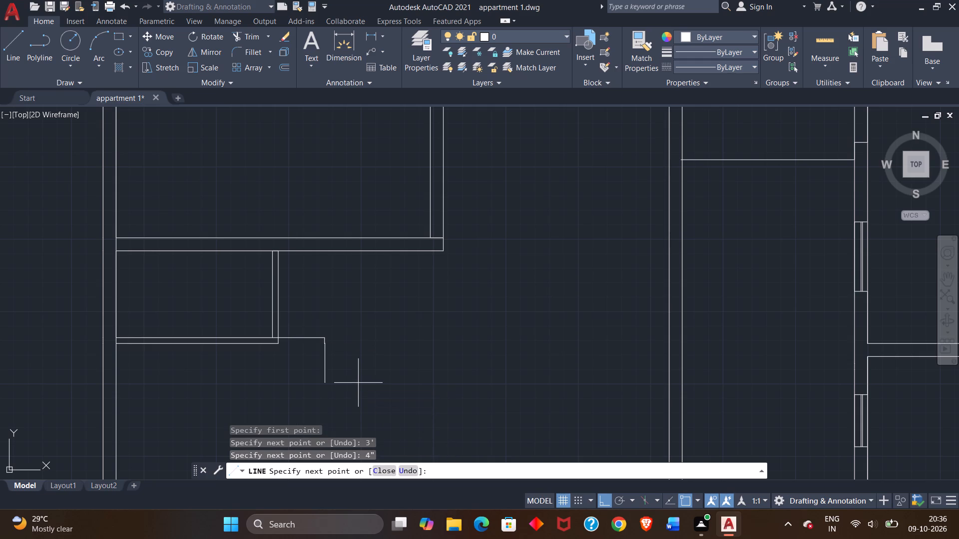
scroll(269, 361, up, 3)
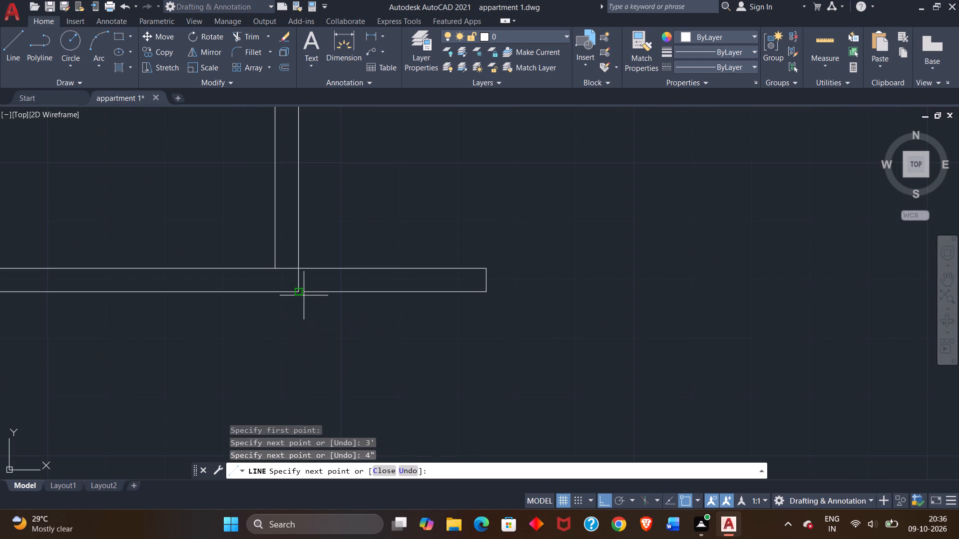
click(295, 291)
right_click(292, 305)
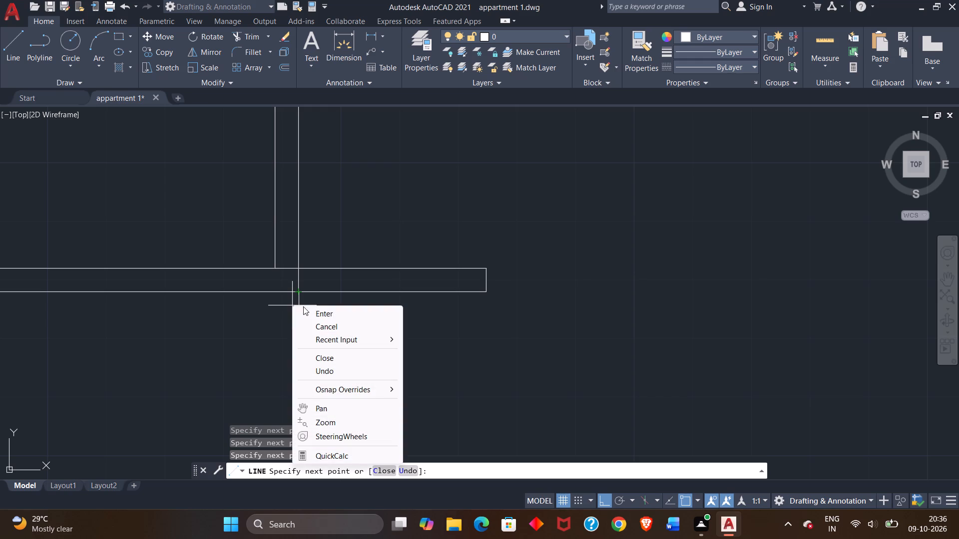
click(313, 310)
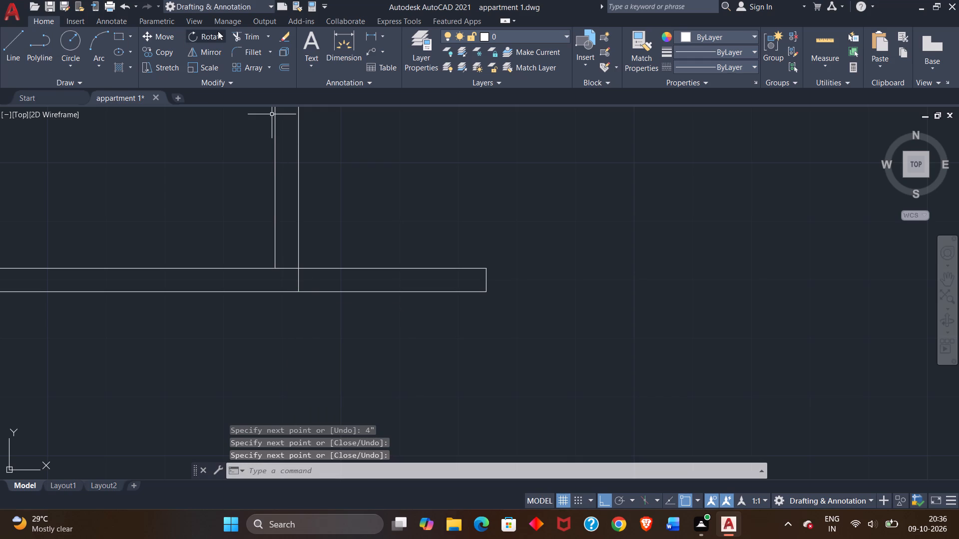
Trim the leftover lines within the small room's east wall where it meets the south wall and the horizontal partition's south face.
click(239, 37)
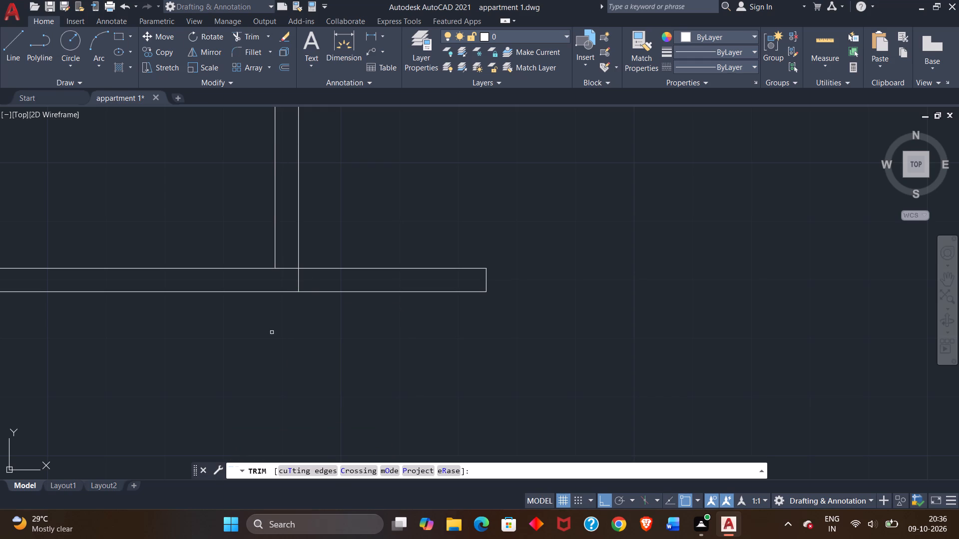
click(284, 269)
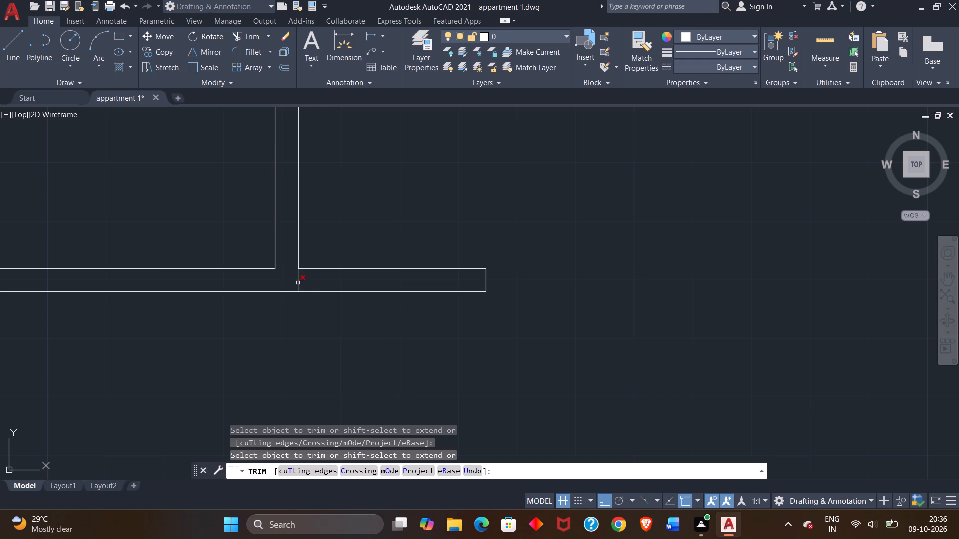
click(298, 283)
scroll(276, 336, down, 2)
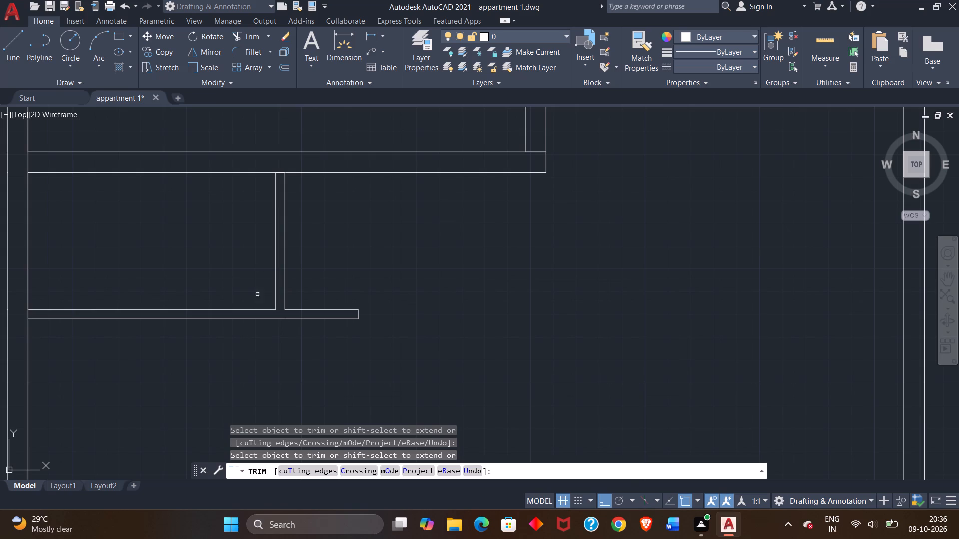
scroll(276, 197, up, 1)
scroll(277, 156, up, 1)
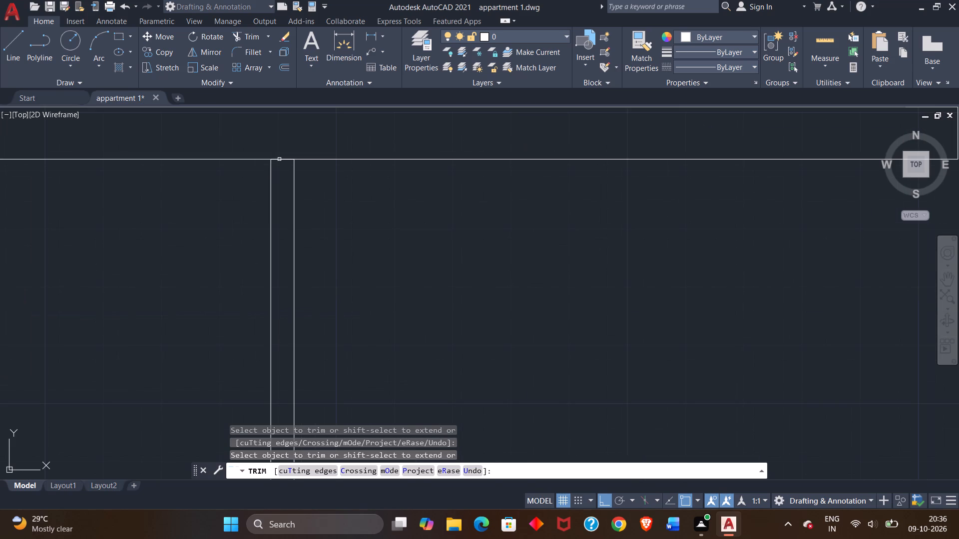
click(280, 160)
click(280, 161)
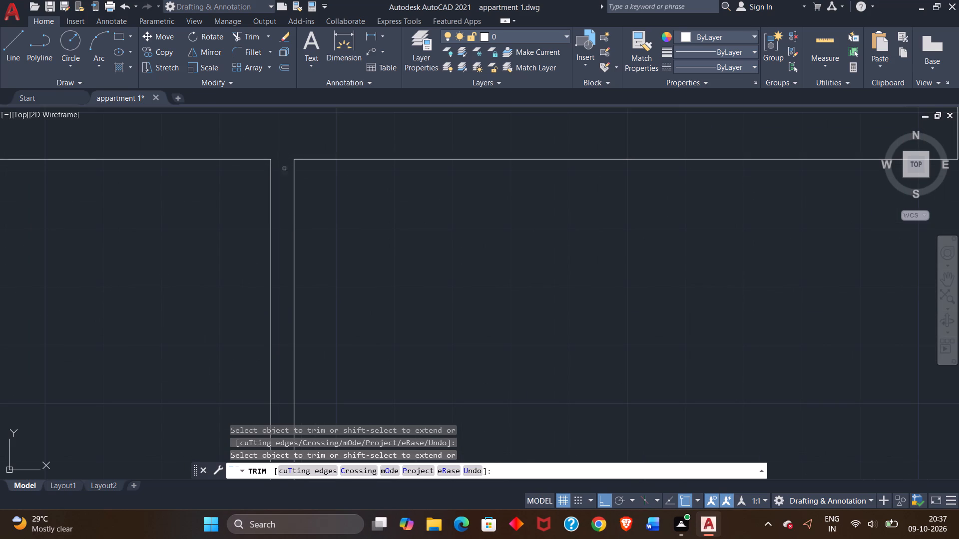
Start a line at the west unit's inner southwest corner and draw it 11' east along the south wall's inner face.
scroll(332, 253, down, 2)
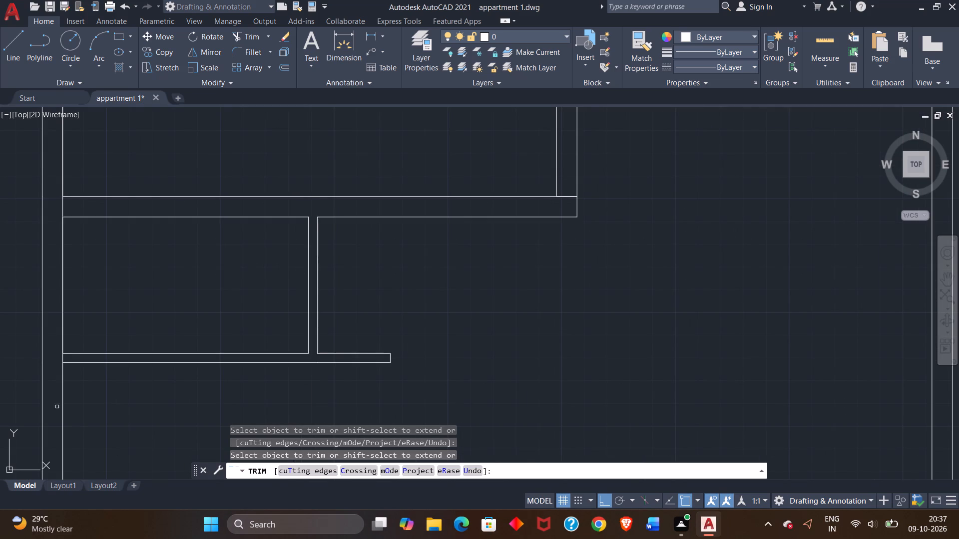
middle_drag(433, 294, 388, 269)
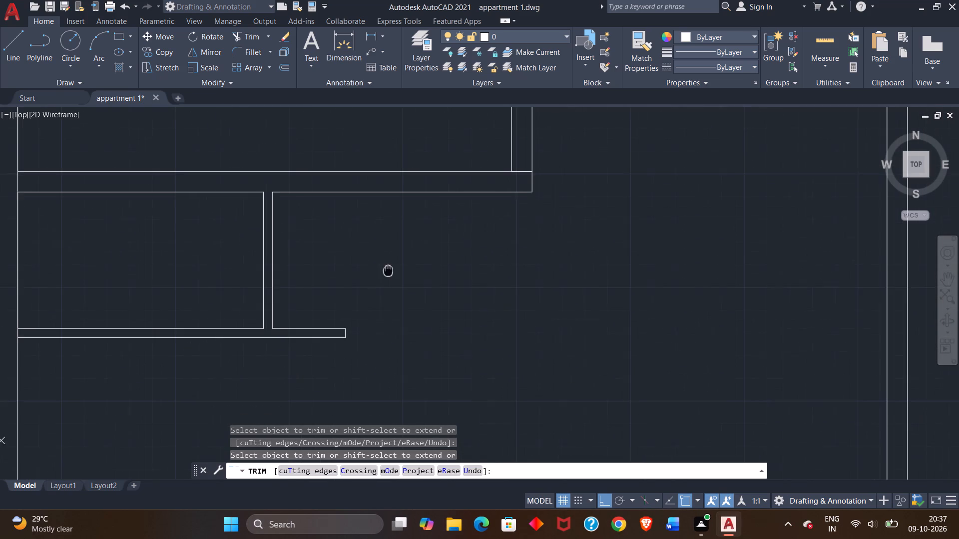
middle_drag(388, 269, 387, 268)
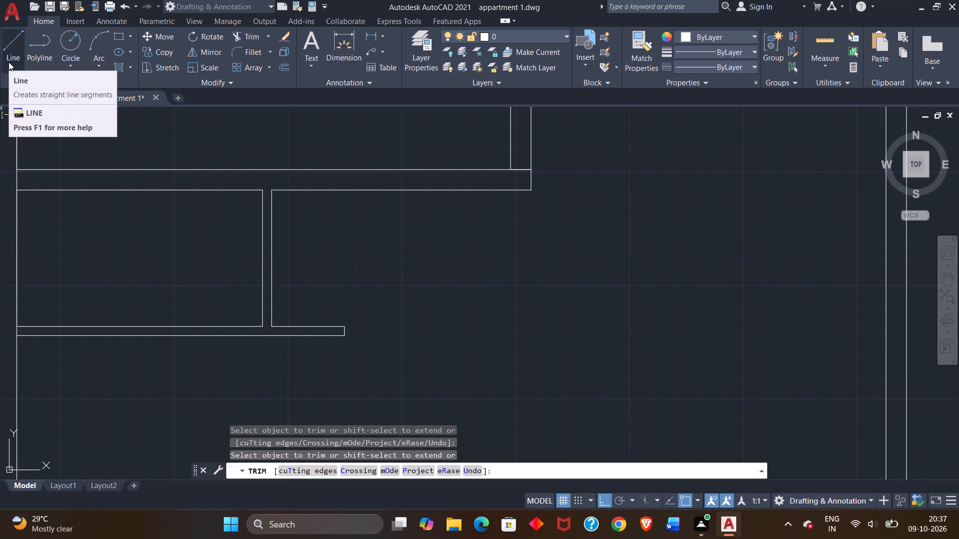
scroll(407, 239, down, 3)
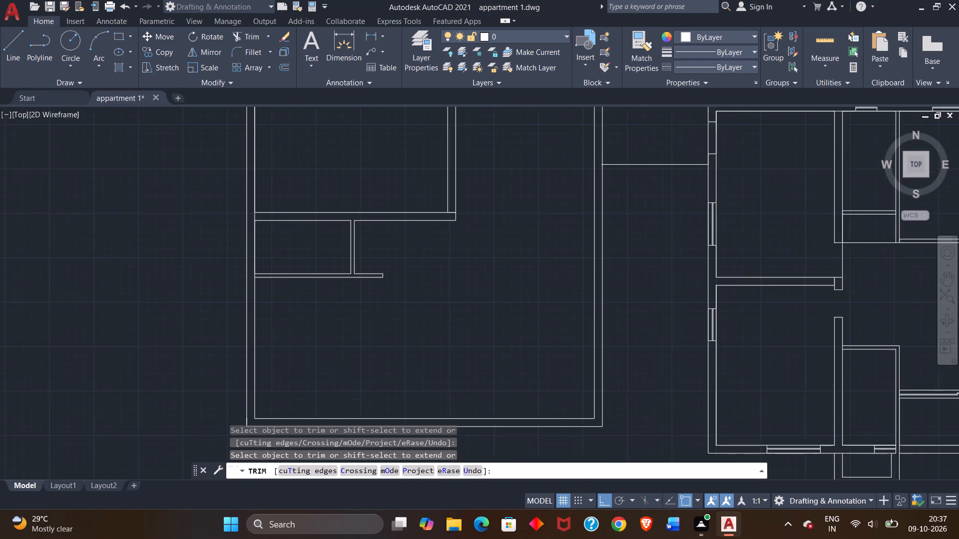
scroll(429, 217, up, 4)
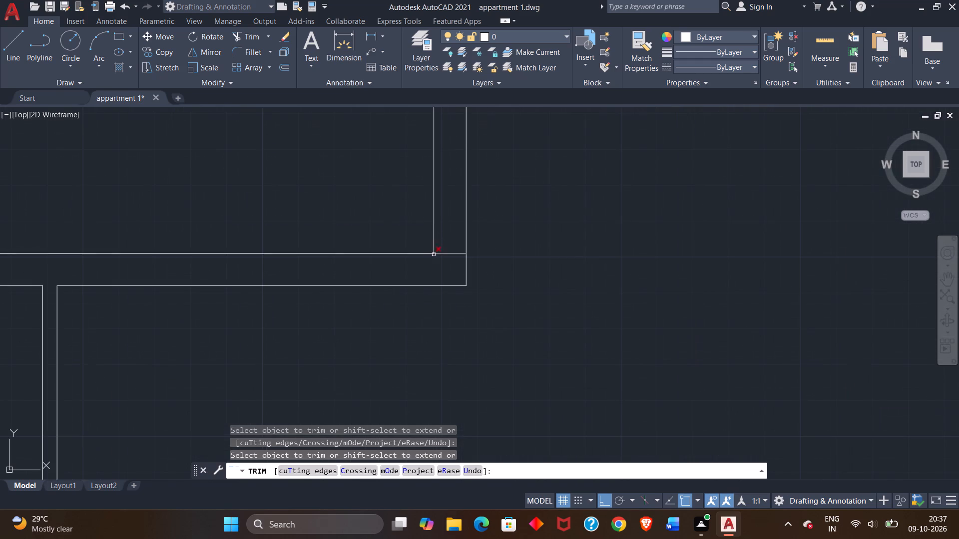
scroll(345, 232, down, 3)
middle_drag(334, 301, 313, 220)
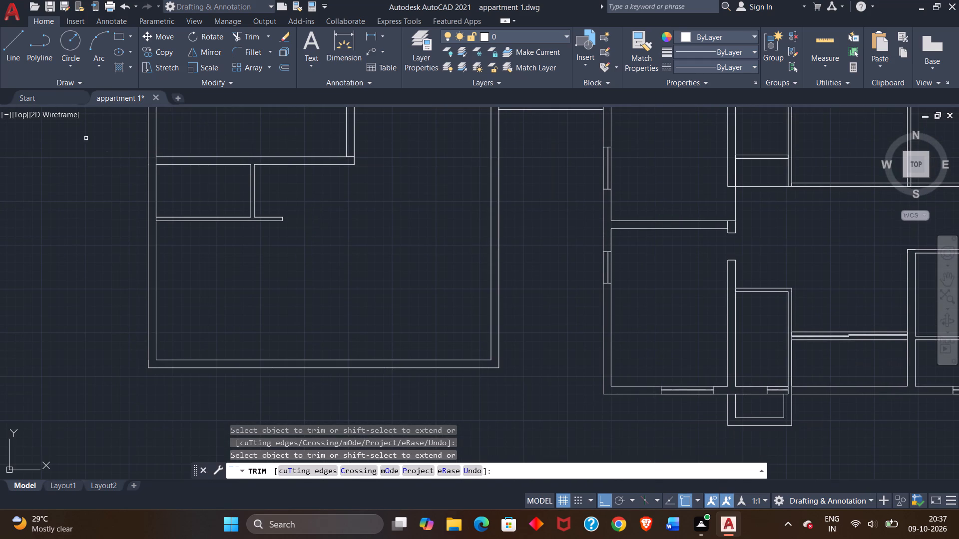
click(19, 57)
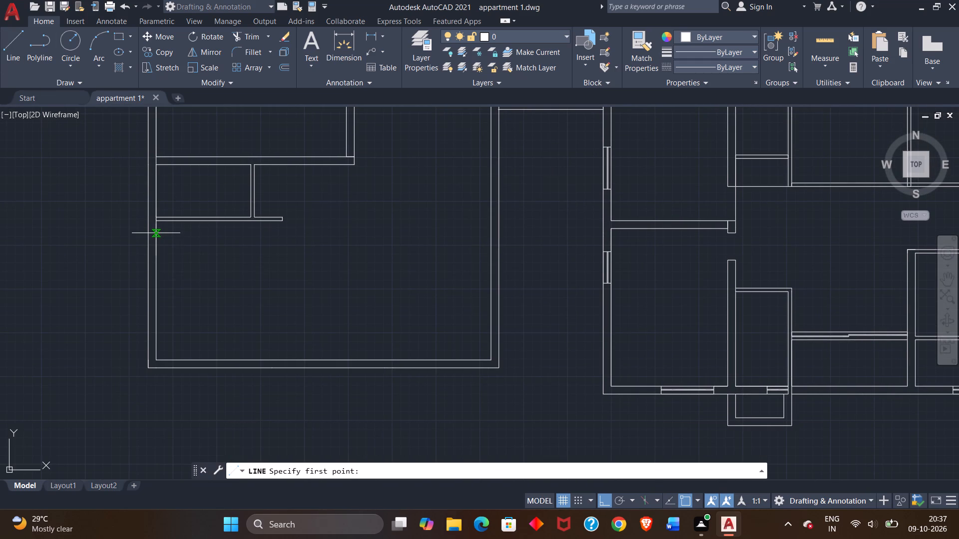
click(157, 359)
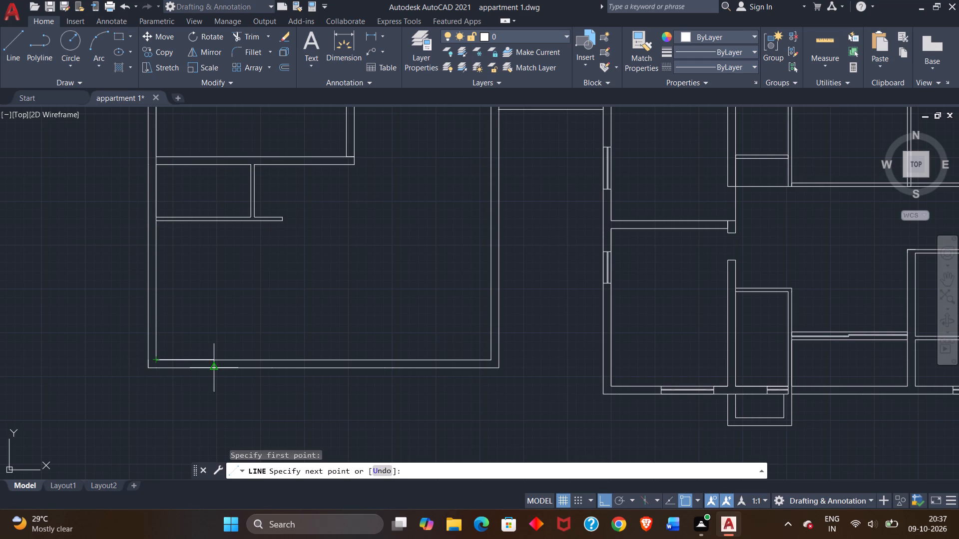
key(1)
key(BackSpace)
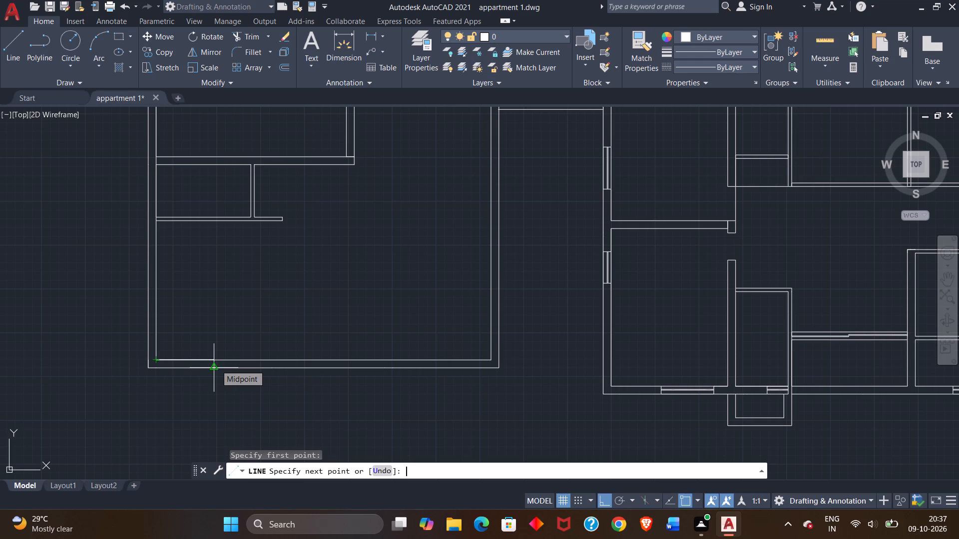
text(11)
key(apostrophe)
key(Return)
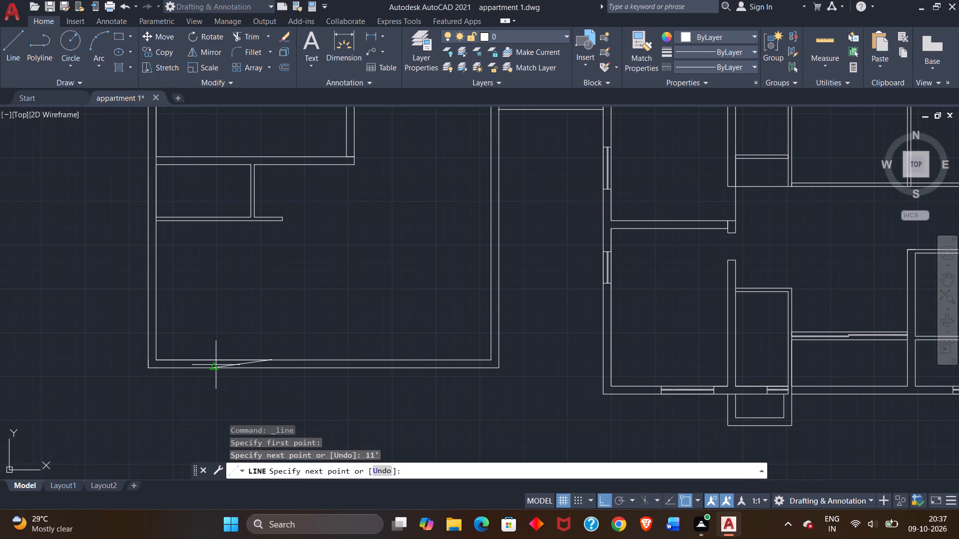
Continue the line north, perpendicular to the south face of the small room's wall stub.
scroll(281, 223, up, 2)
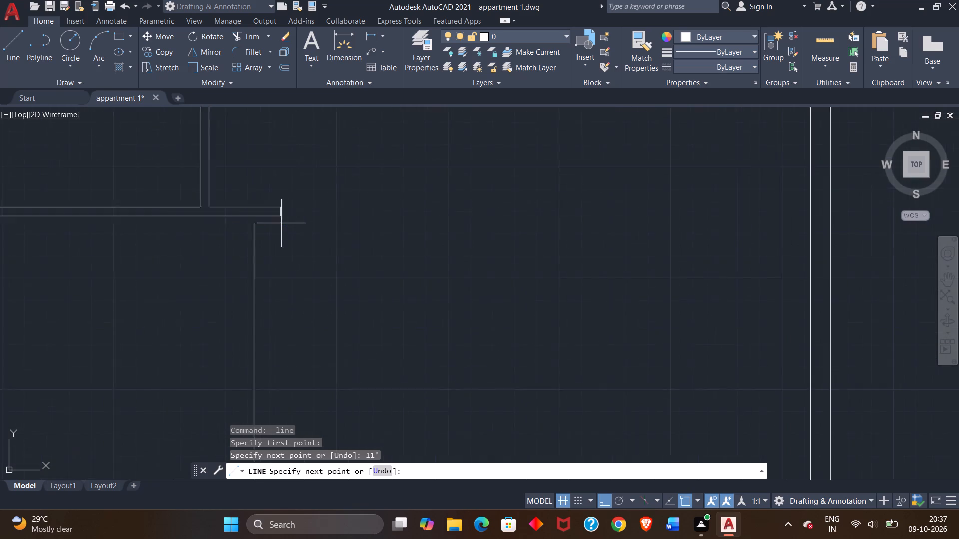
scroll(281, 223, up, 1)
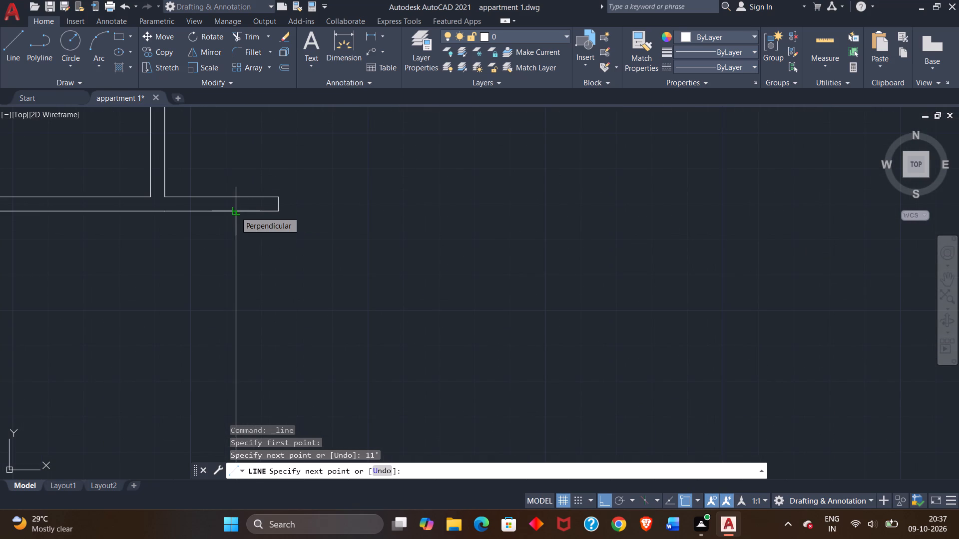
scroll(235, 212, up, 1)
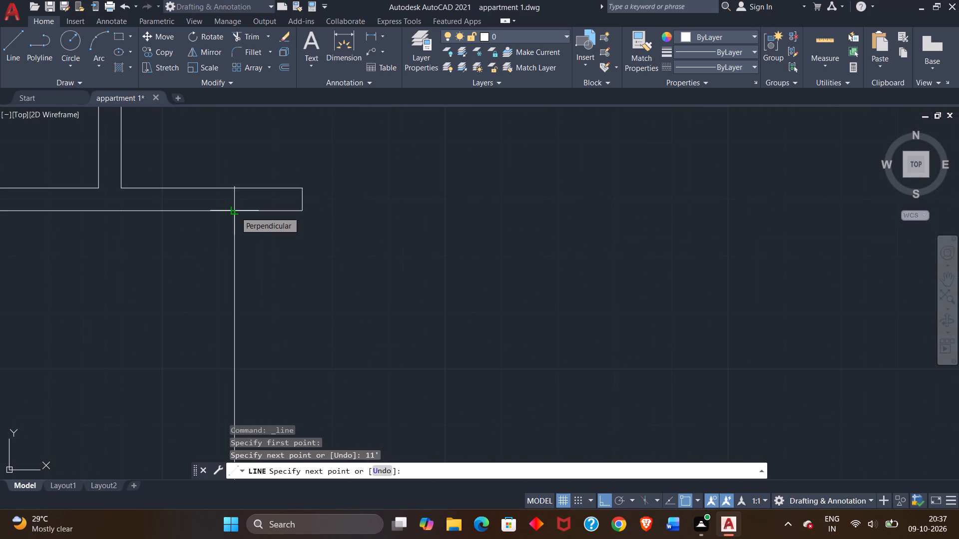
scroll(235, 212, up, 2)
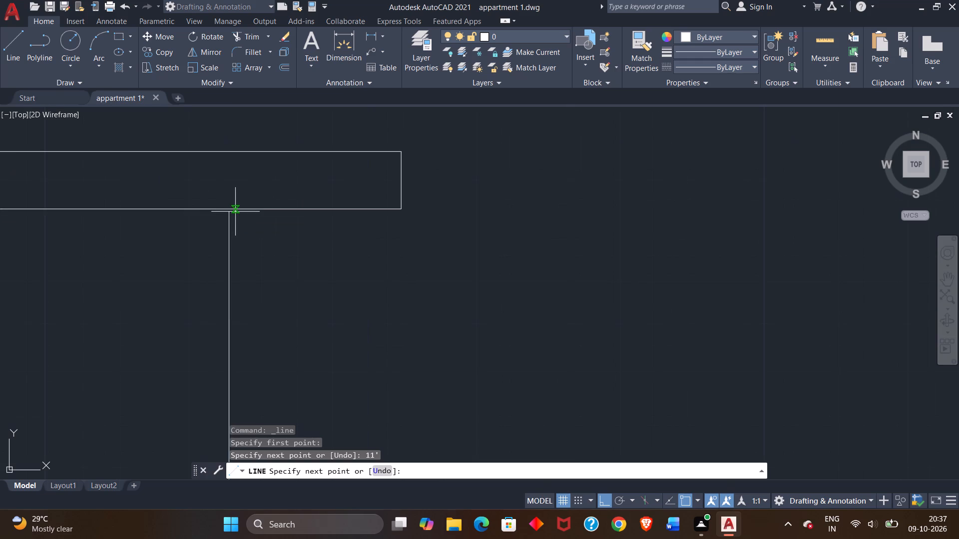
click(230, 208)
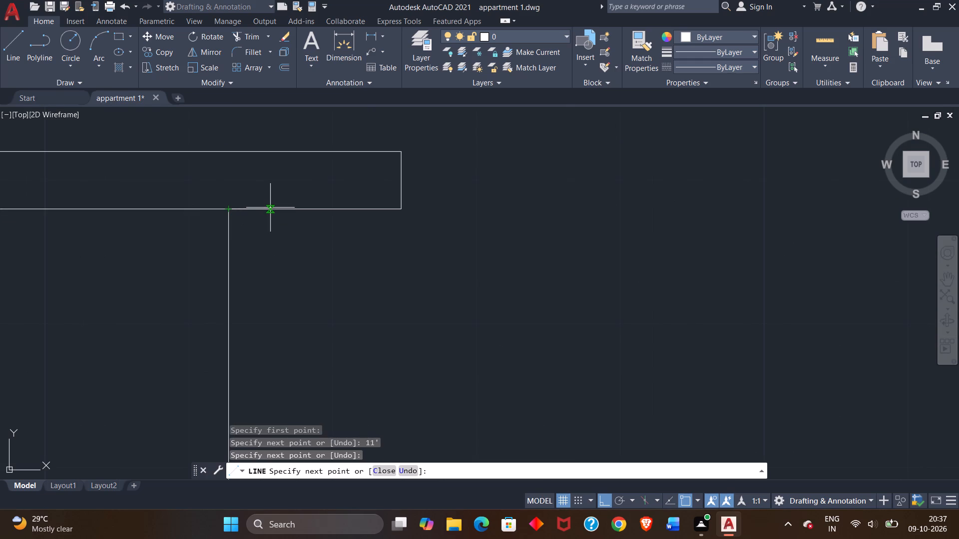
Continue the line 9" east along the stub's south face, then south to the south wall's inner face, and end it.
key(9)
key(shift+quotedbl)
key(Return)
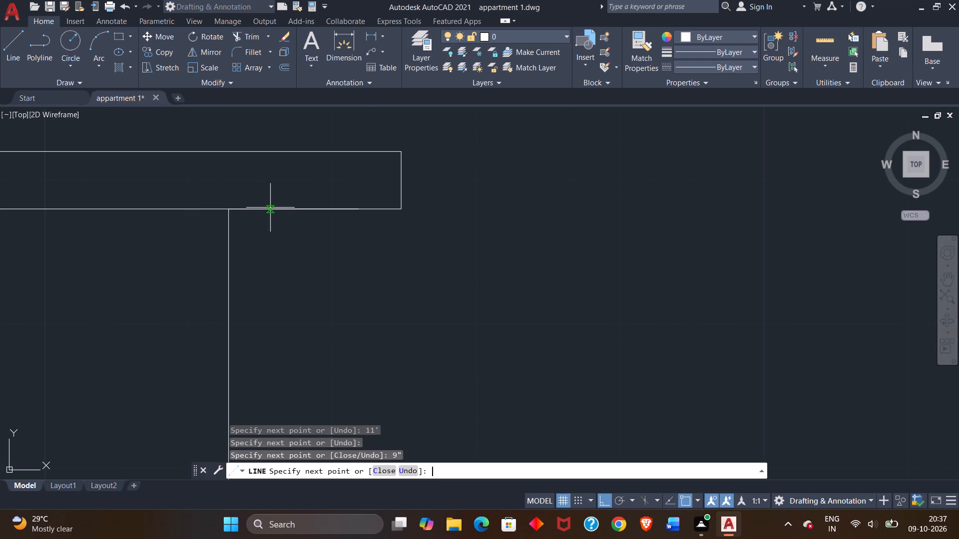
scroll(279, 376, down, 5)
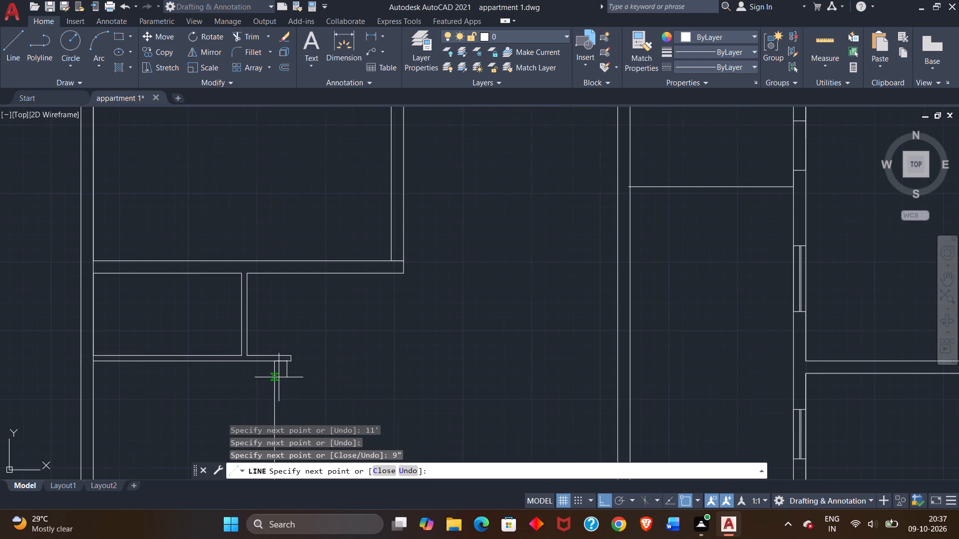
middle_drag(283, 402, 260, 259)
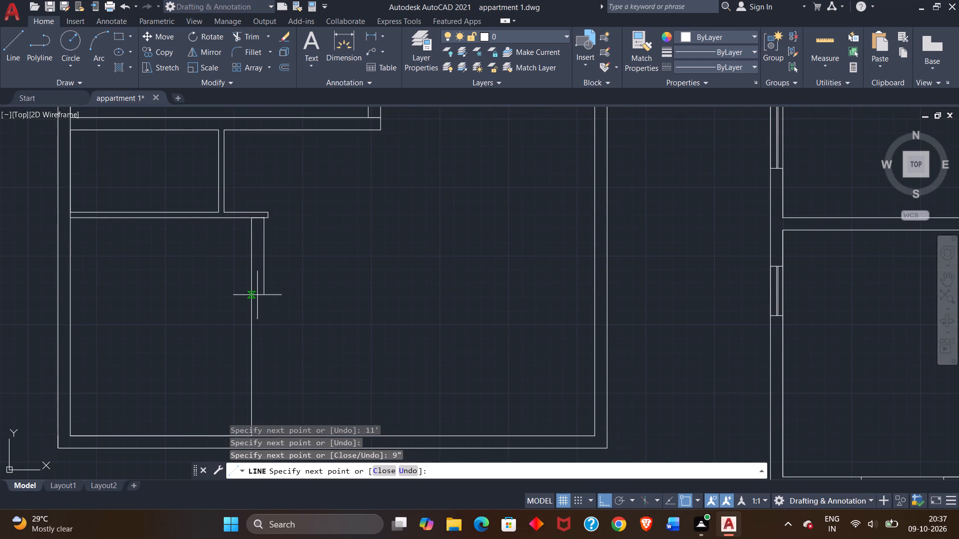
middle_drag(265, 350, 263, 270)
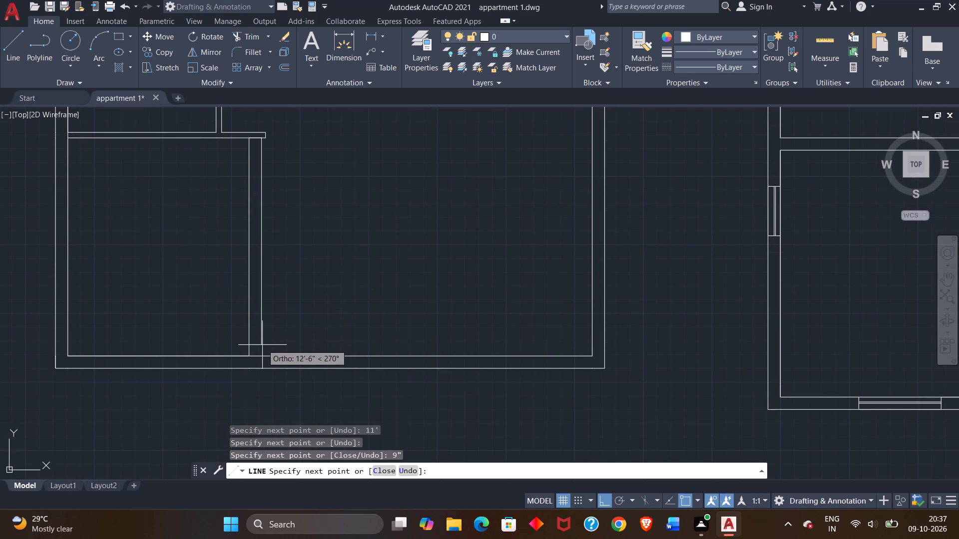
click(262, 355)
right_click(281, 330)
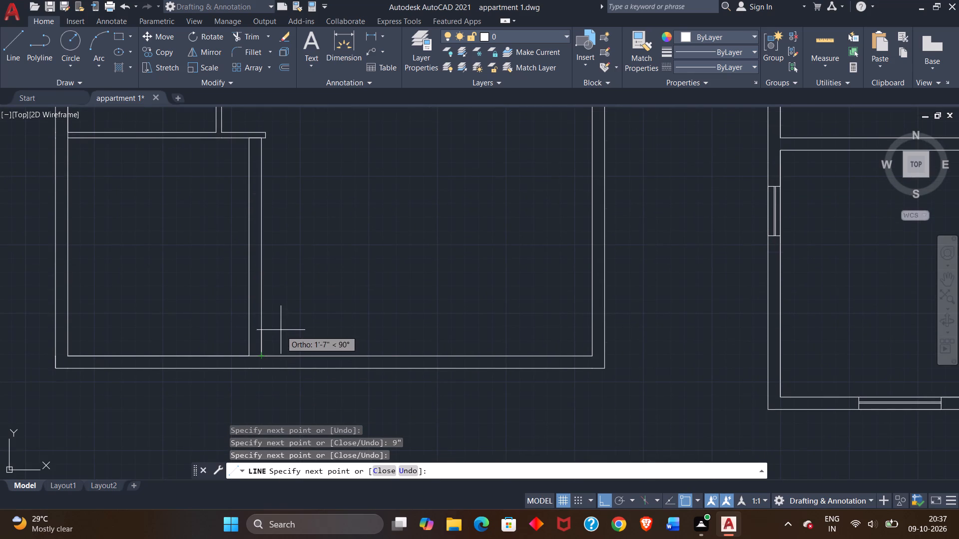
click(317, 335)
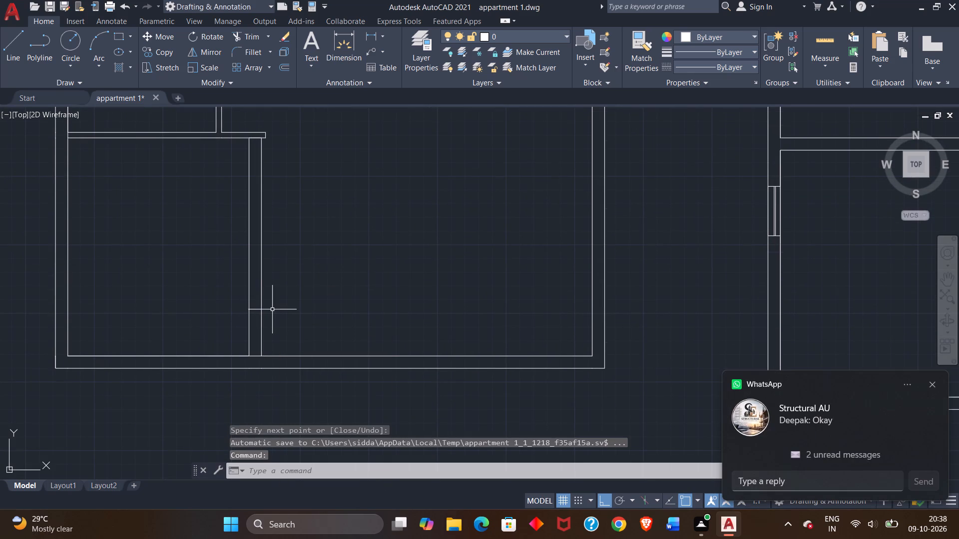
Draw a line from the new partition's southeast base corner: 10' east, 5'1" north, and west to the partition's east face.
click(12, 58)
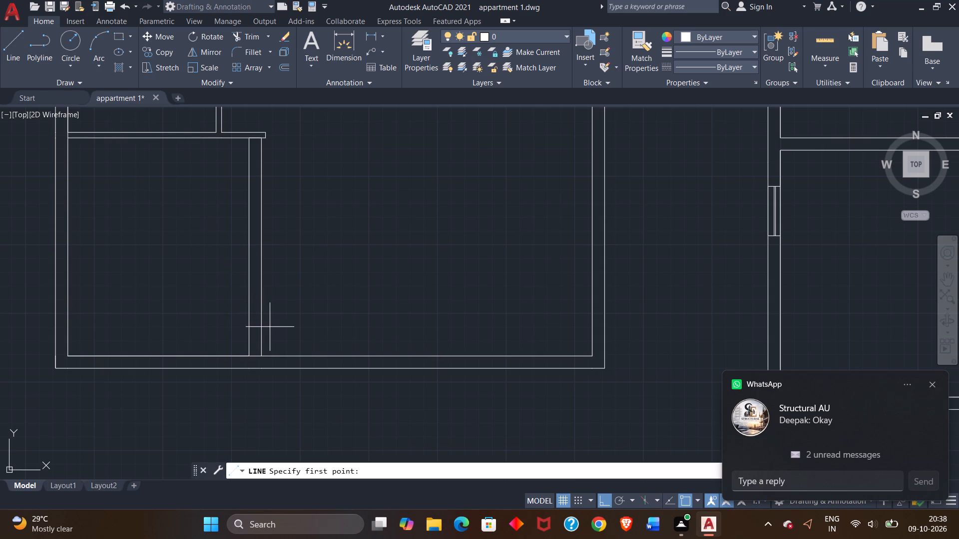
click(262, 356)
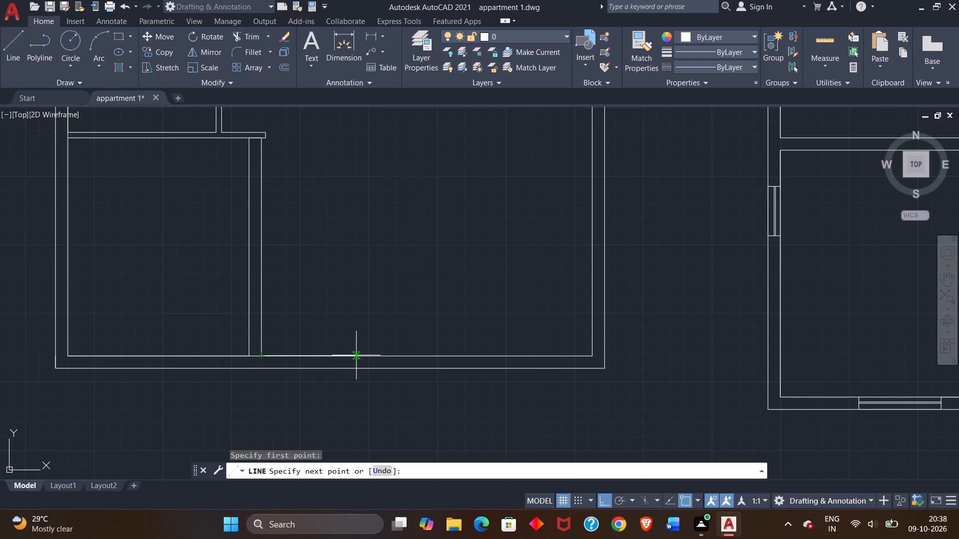
text(10')
key(Return)
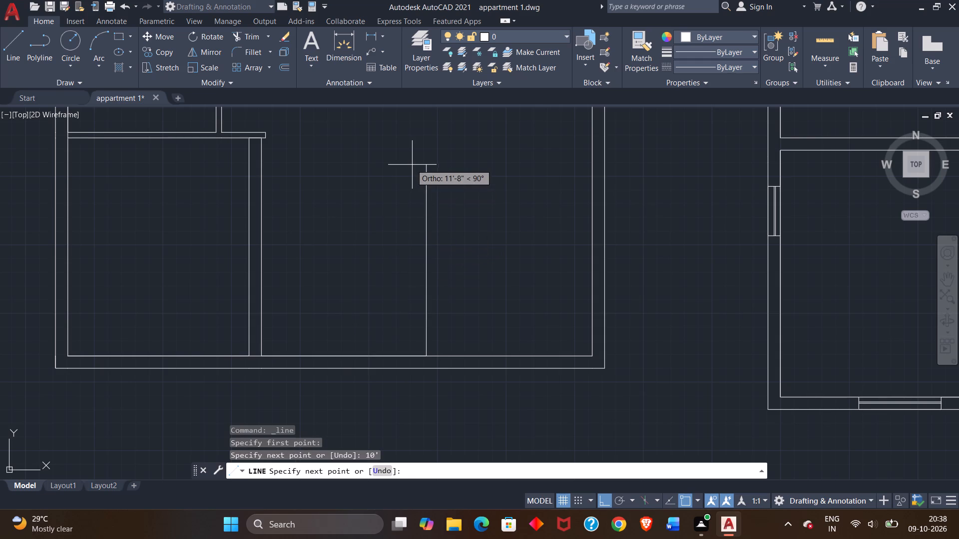
middle_drag(412, 166, 420, 225)
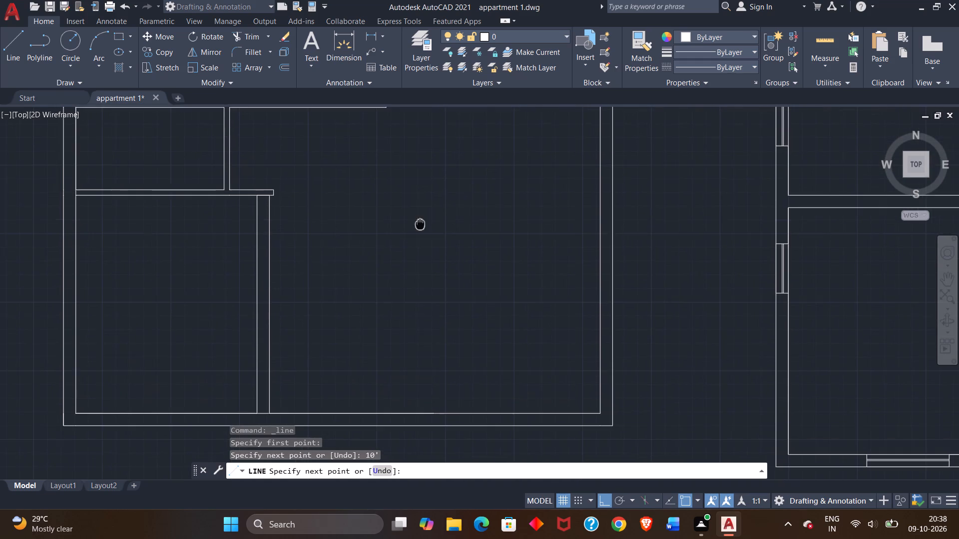
middle_drag(420, 225, 420, 226)
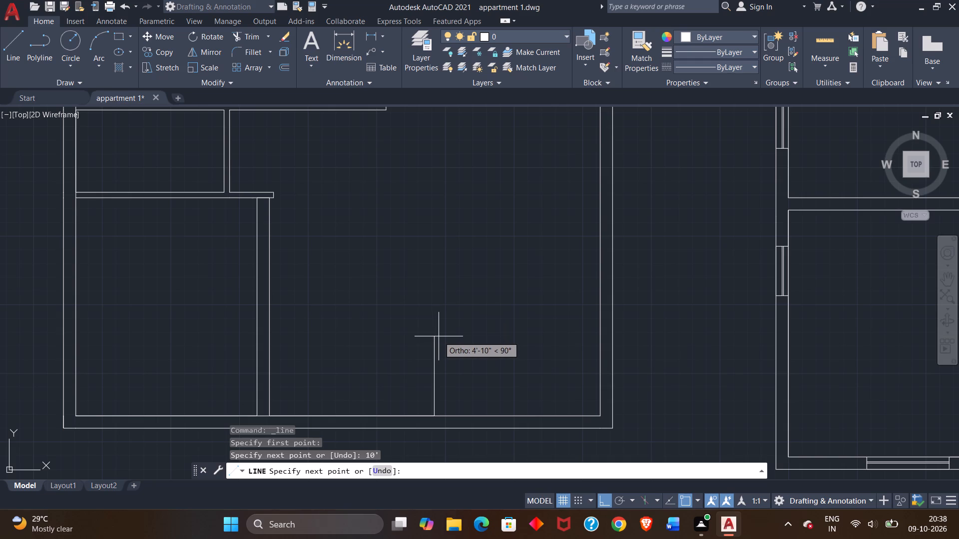
key(5)
key(apostrophe)
key(1)
key(shift+quotedbl)
key(Return)
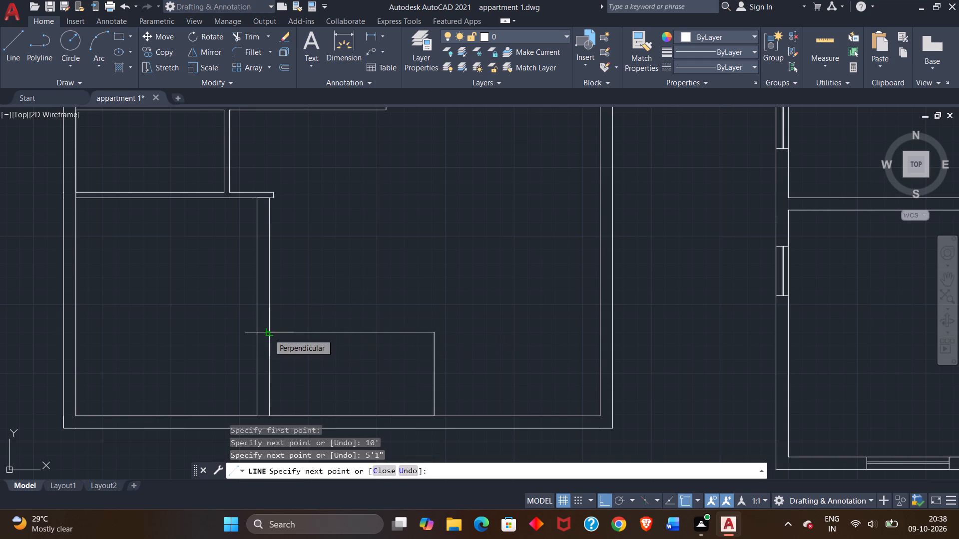
scroll(269, 334, up, 4)
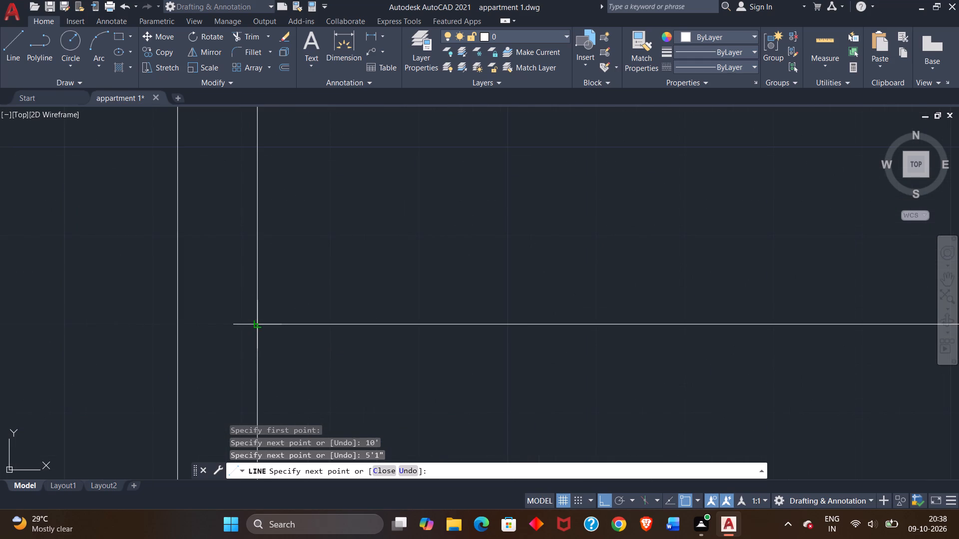
click(257, 326)
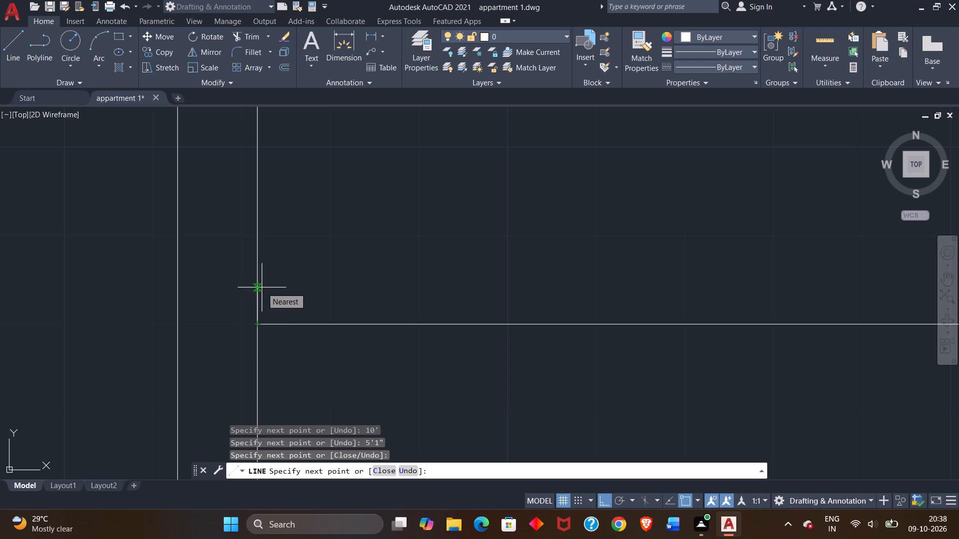
Continue the line 9" north along the partition's east face, then 10' east until level with the enclosure's northeast corner.
key(9)
key(shift+quotedbl)
key(Return)
scroll(662, 280, down, 2)
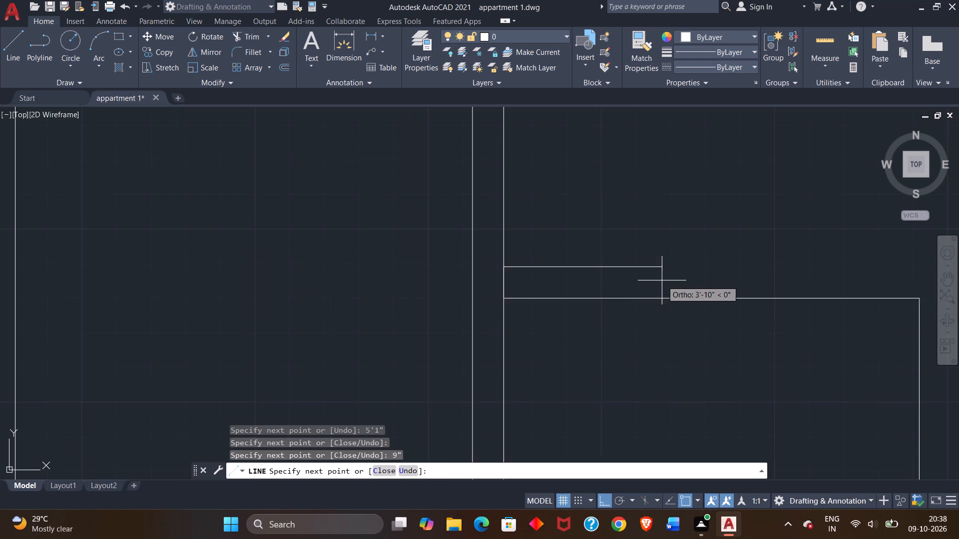
scroll(662, 280, down, 3)
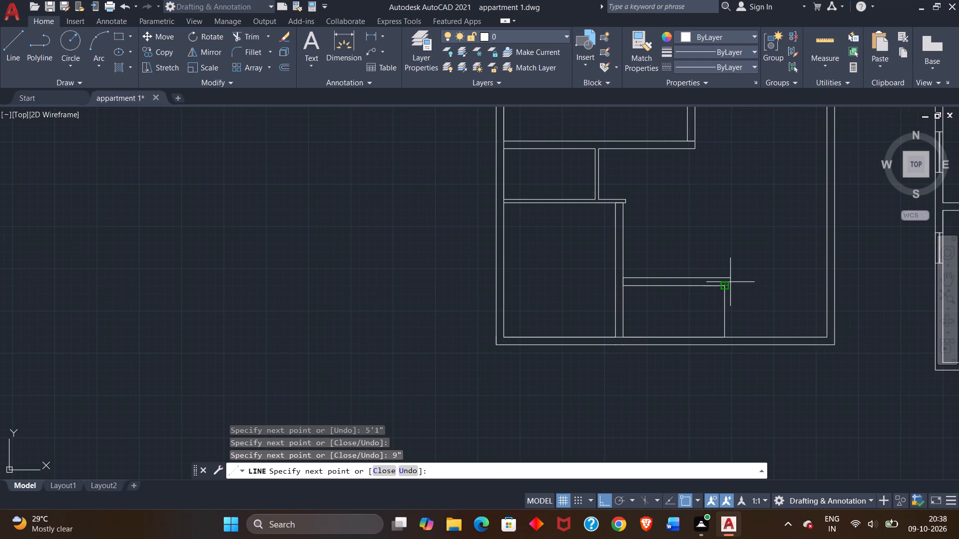
middle_drag(728, 281, 659, 276)
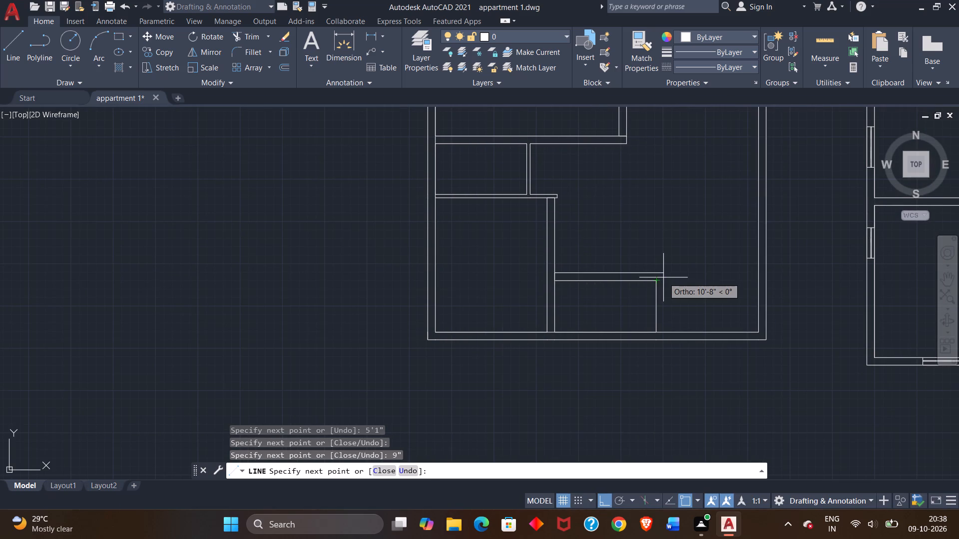
scroll(664, 277, up, 2)
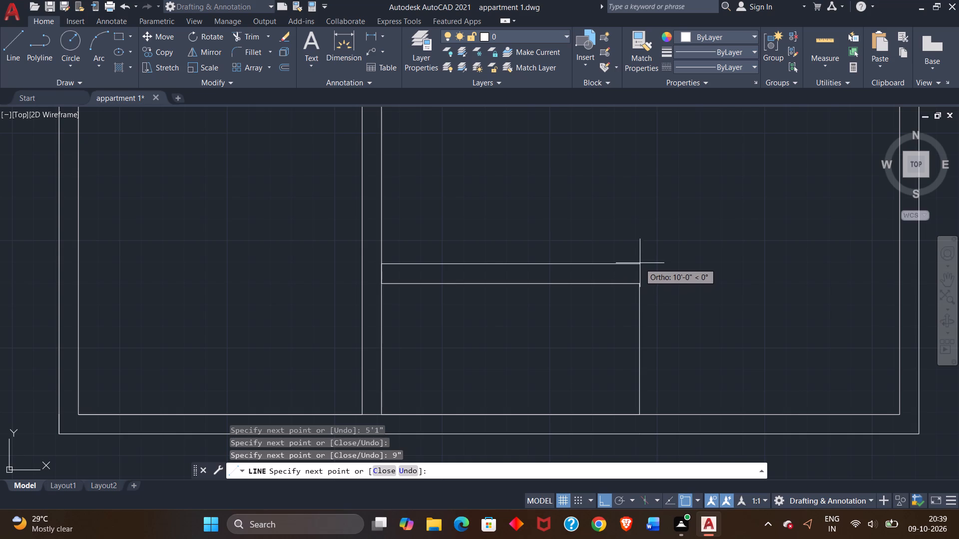
scroll(640, 282, up, 3)
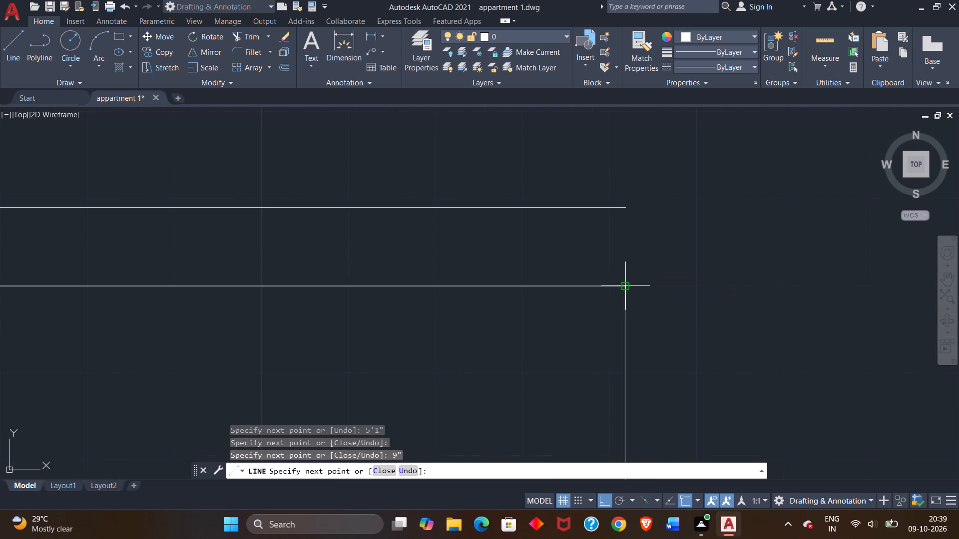
click(625, 208)
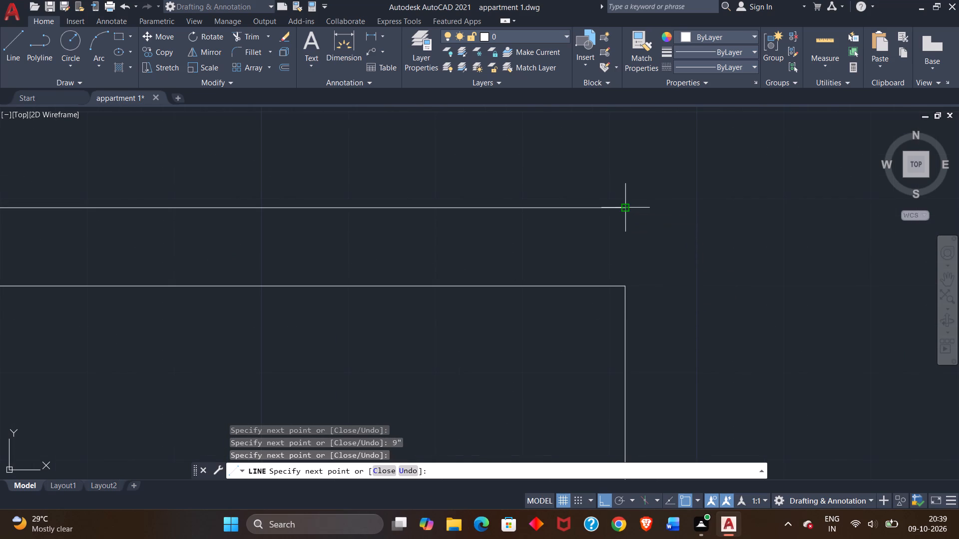
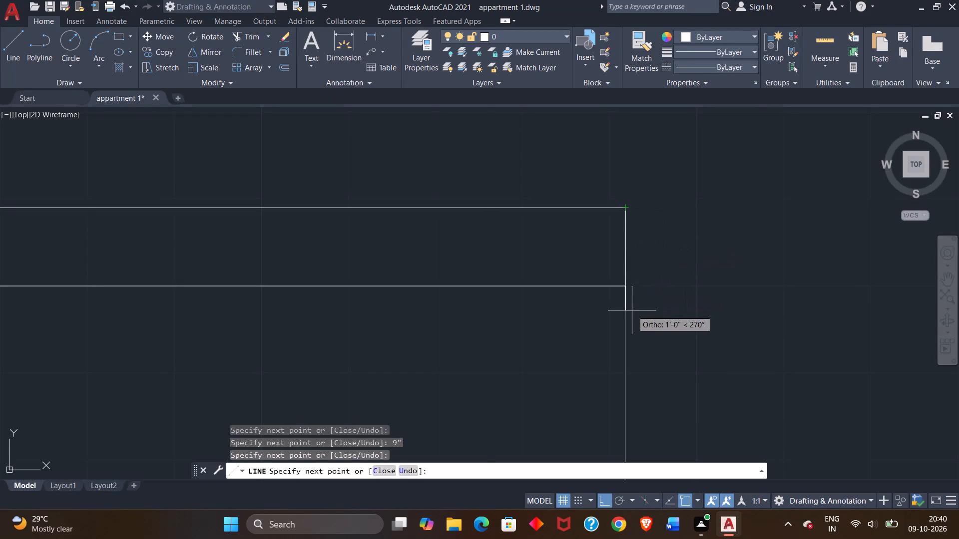
Continue the wall outline 9" past the small lower room's corner and straight down to the bottom wall's inner face, ending the line.
scroll(632, 310, down, 4)
scroll(633, 310, up, 1)
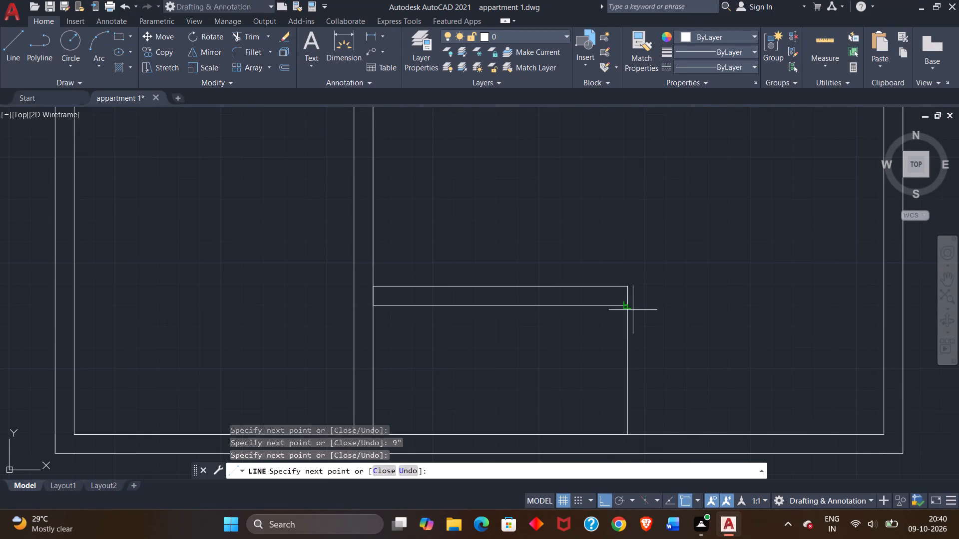
scroll(633, 310, up, 2)
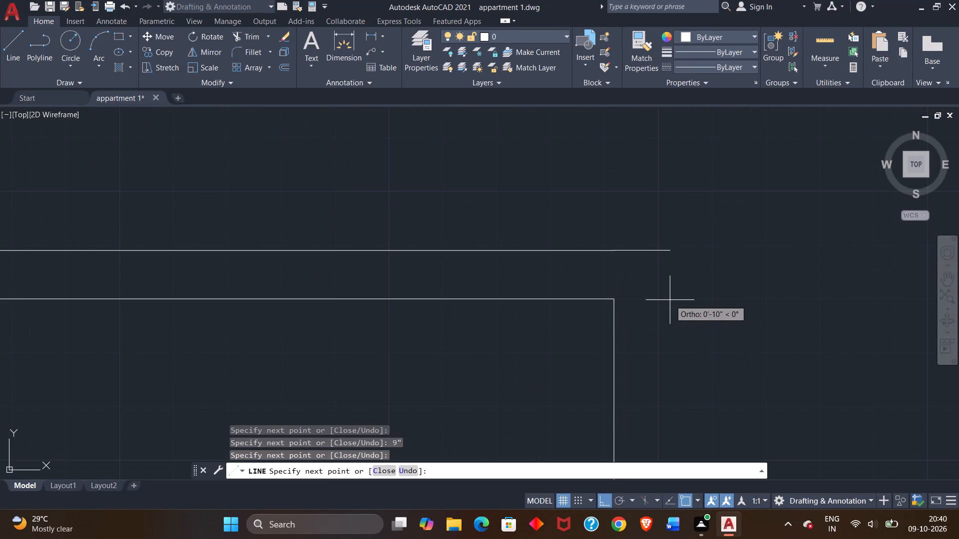
key(9)
key(shift+quotedbl)
key(Return)
scroll(670, 300, down, 3)
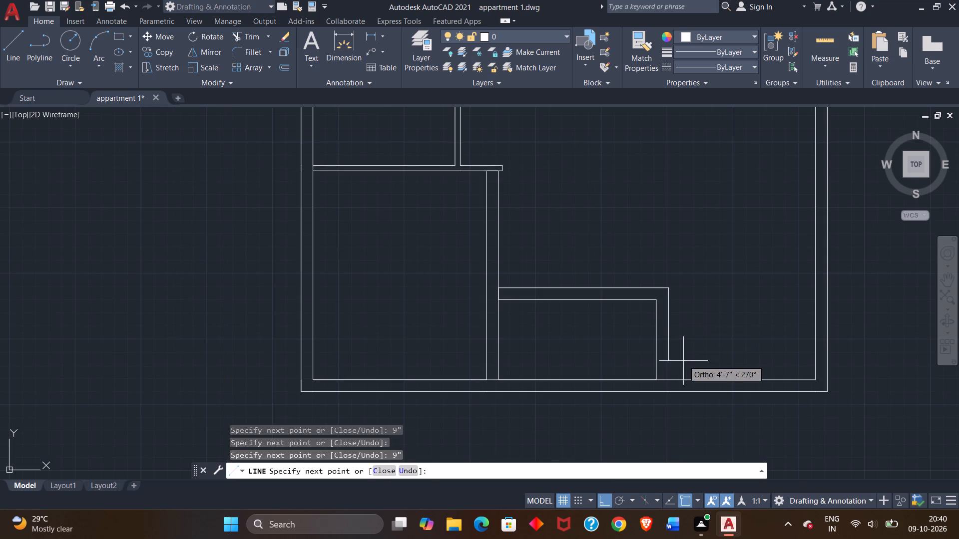
middle_drag(683, 361, 674, 294)
scroll(666, 315, up, 2)
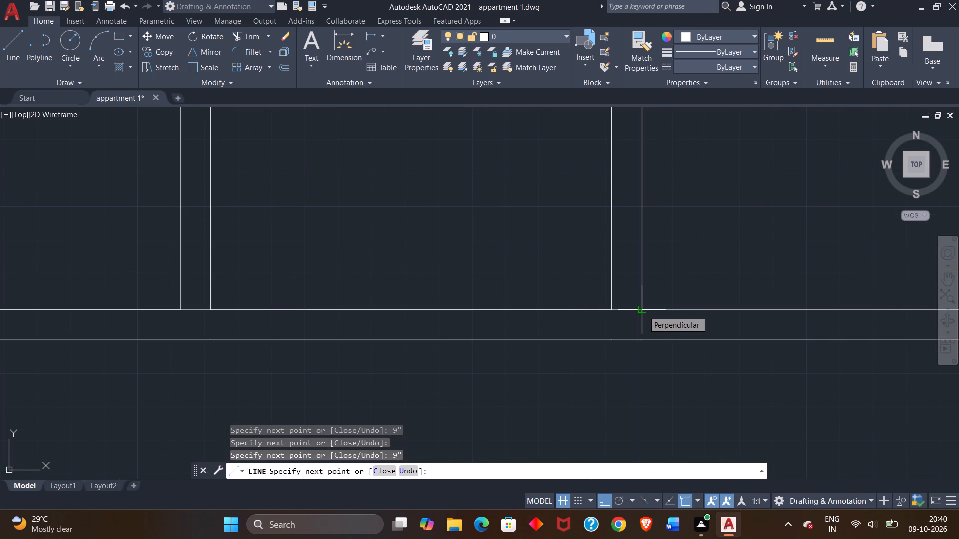
click(643, 311)
scroll(659, 299, down, 4)
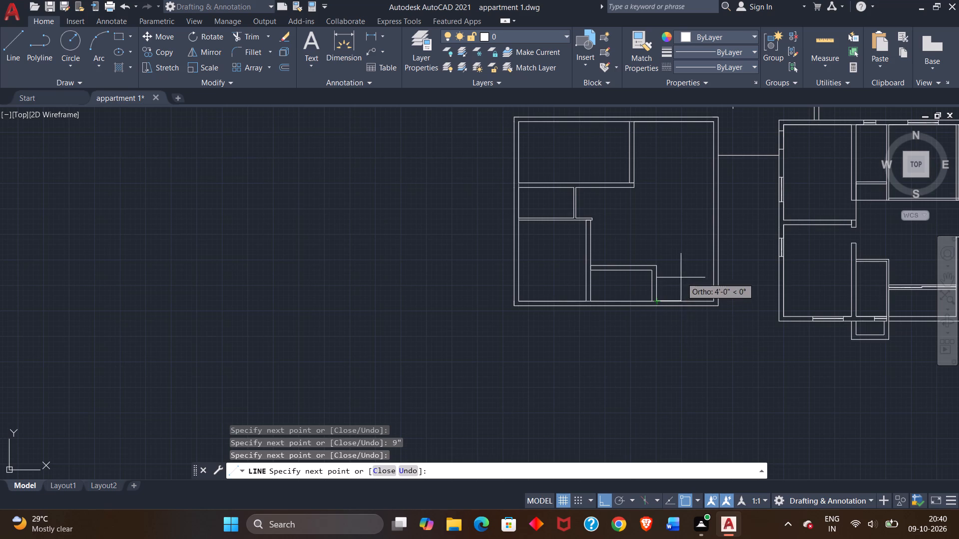
right_click(680, 277)
click(693, 283)
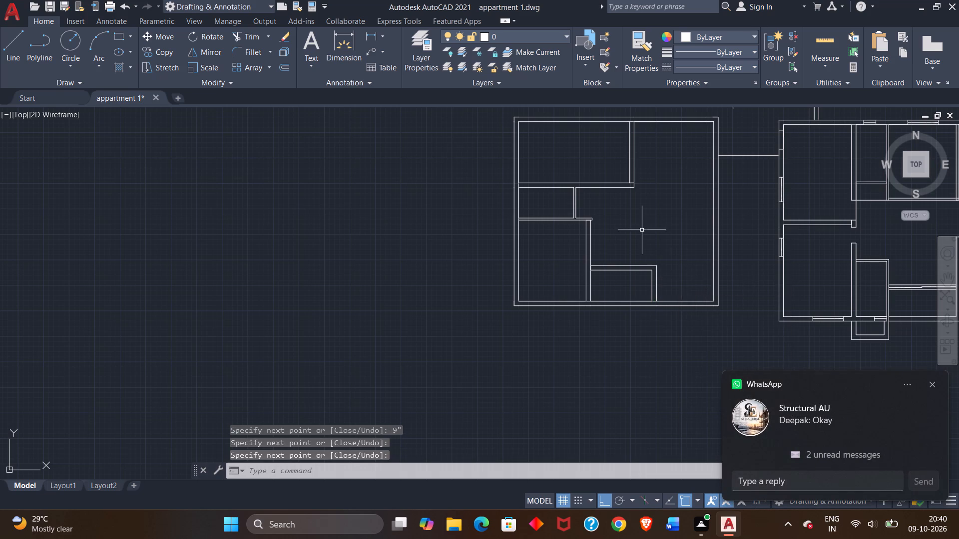
From the small room's outer upper corner, draw a horizontal line away from the room in two segments, 3" and 2'.
click(8, 50)
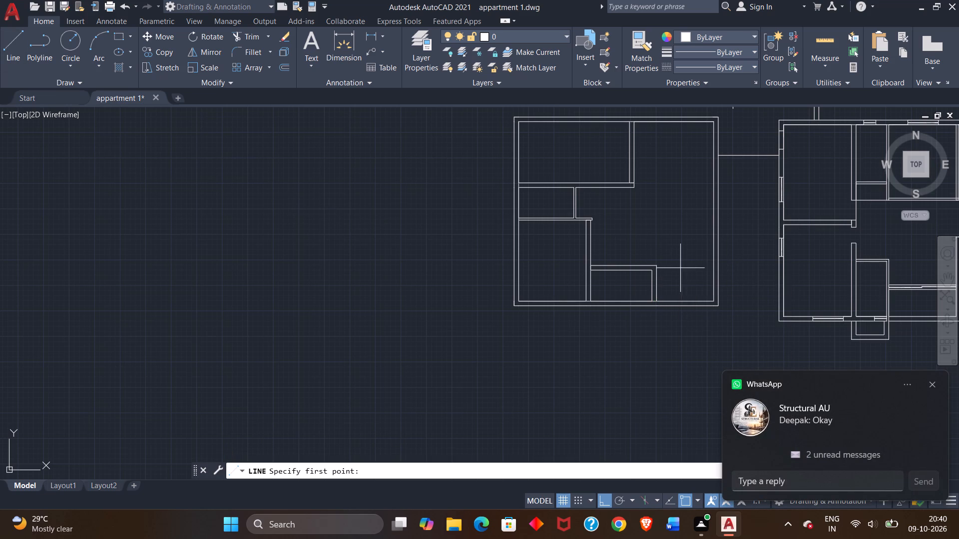
middle_drag(680, 268, 509, 245)
scroll(494, 245, up, 3)
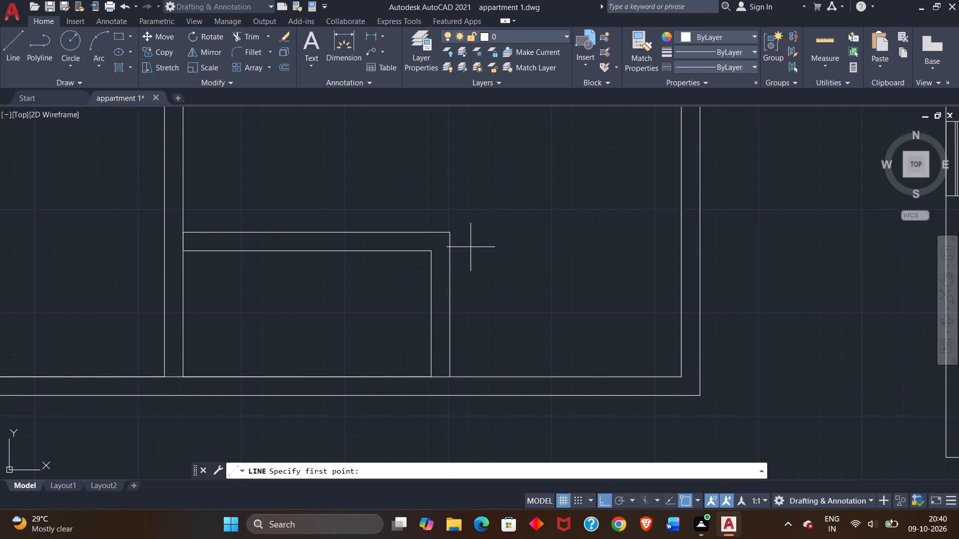
scroll(462, 246, up, 2)
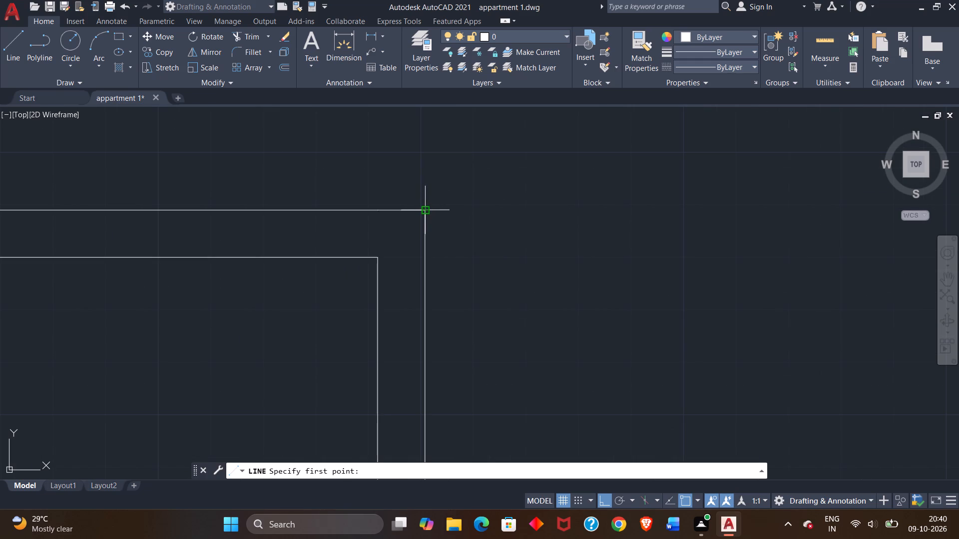
click(424, 211)
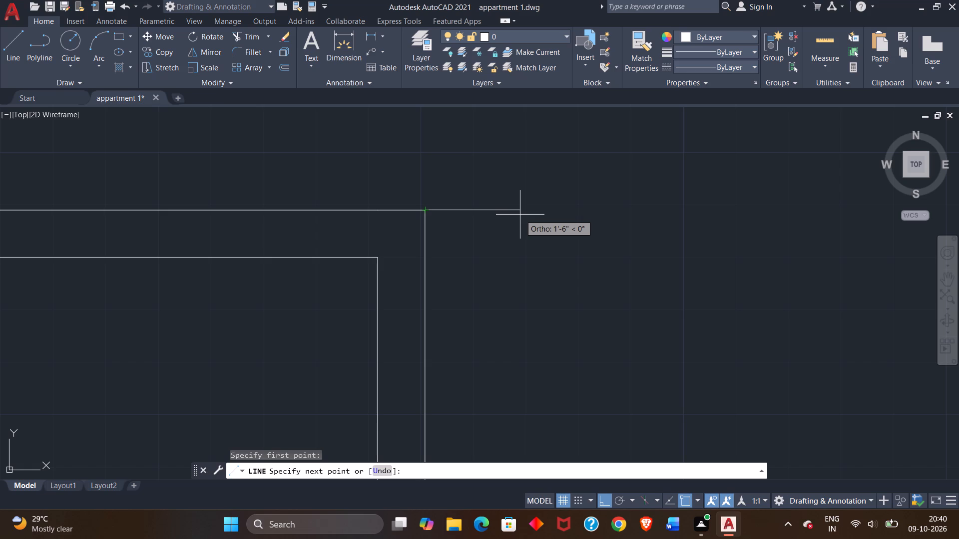
key(3)
key(shift+quotedbl)
key(Return)
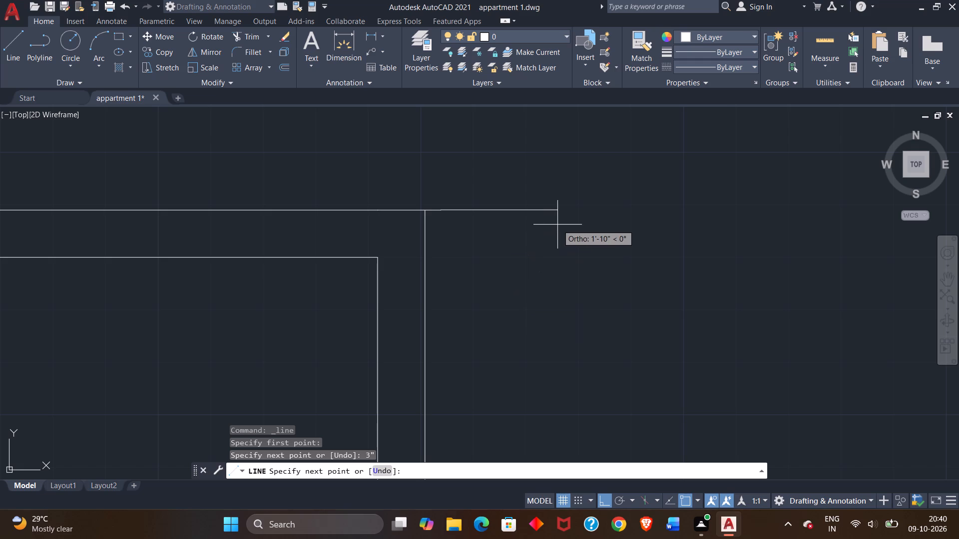
text(2')
key(Return)
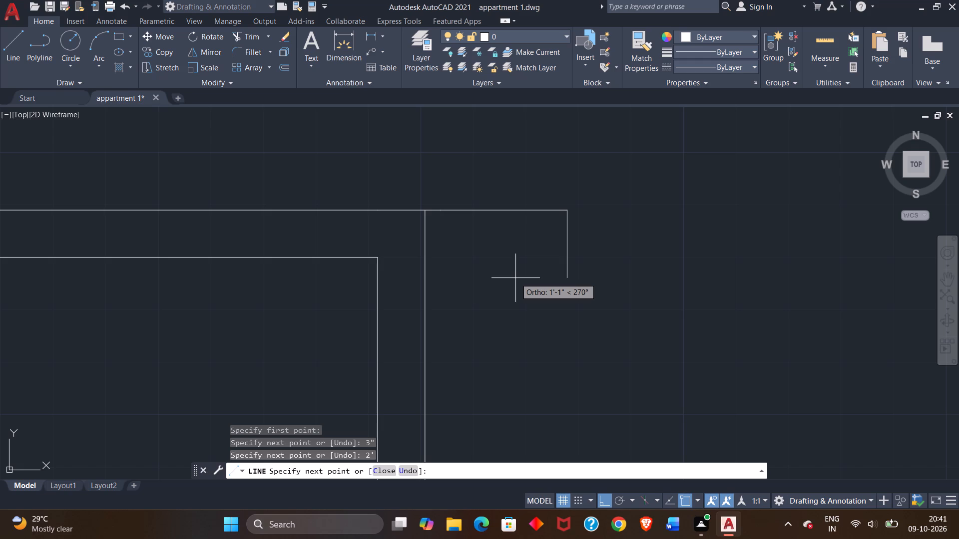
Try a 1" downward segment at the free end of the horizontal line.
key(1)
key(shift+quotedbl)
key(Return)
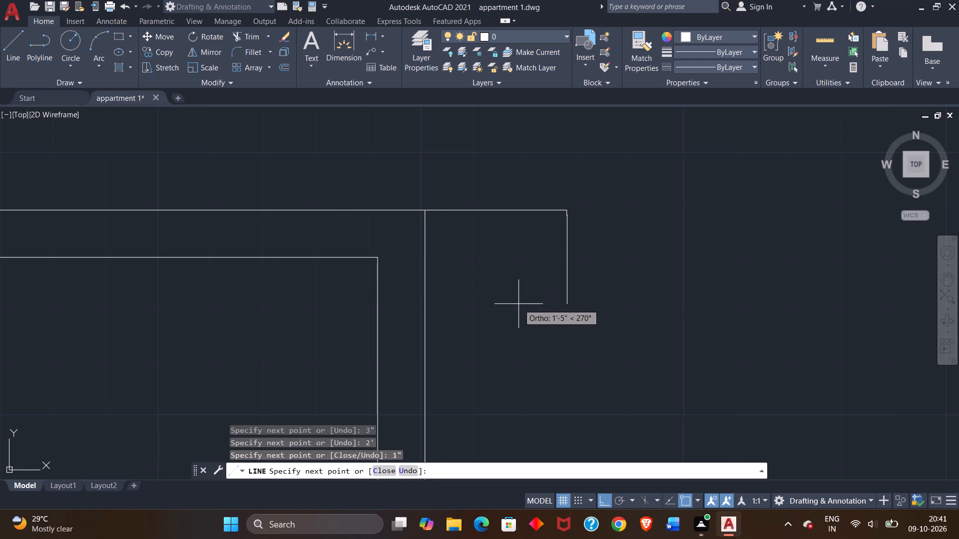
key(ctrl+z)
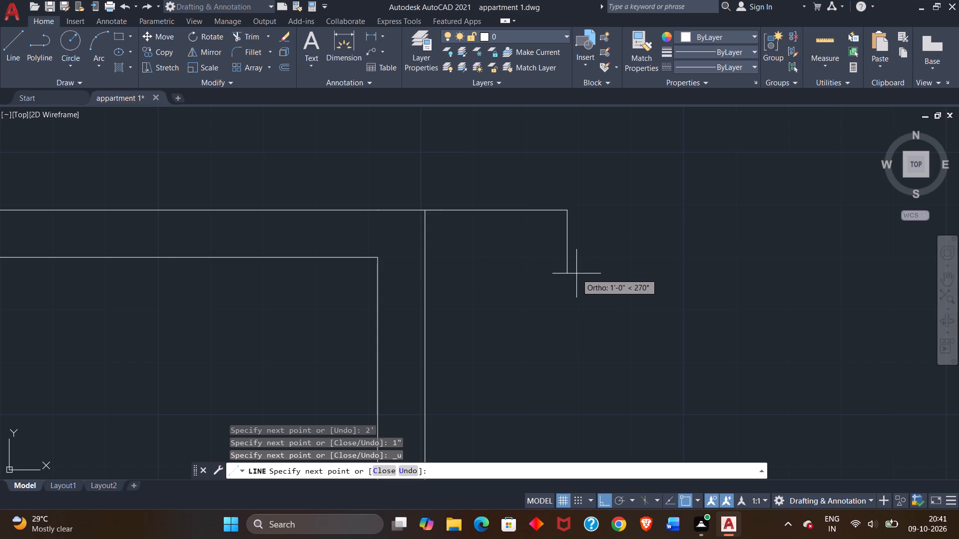
Close the wall stub with a 4" downward segment and a horizontal line back to the small room's outer wall face.
key(4)
text("')
key(Return)
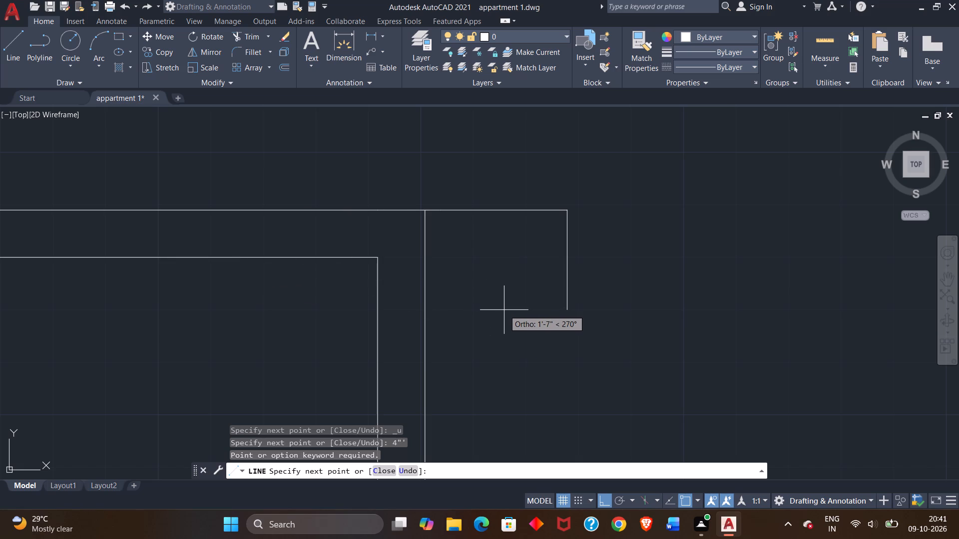
key(4)
key(shift+quotedbl)
key(Return)
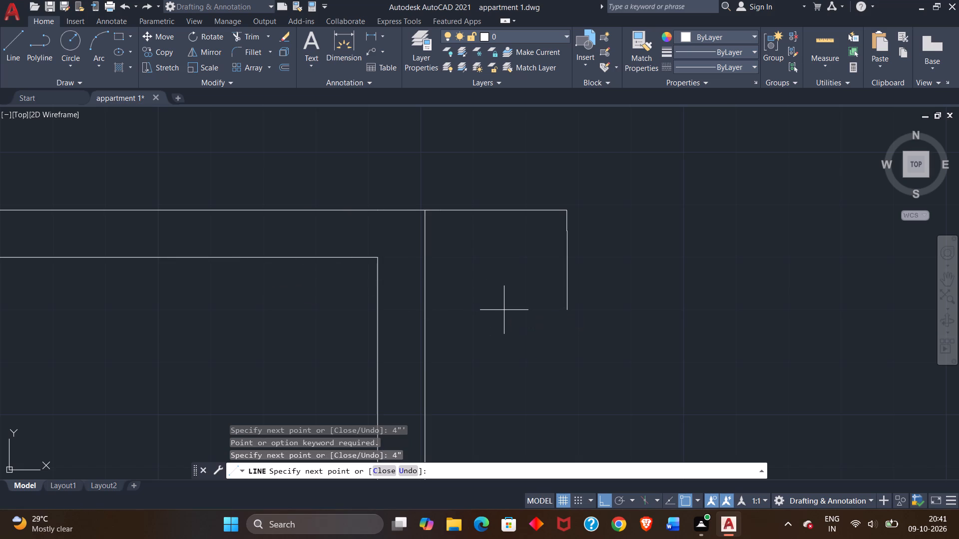
scroll(407, 250, up, 2)
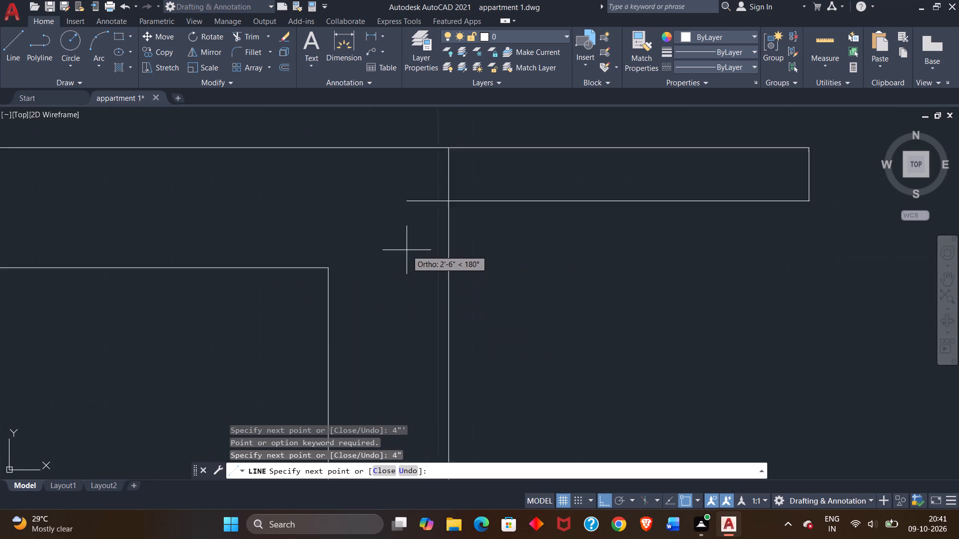
scroll(407, 250, up, 1)
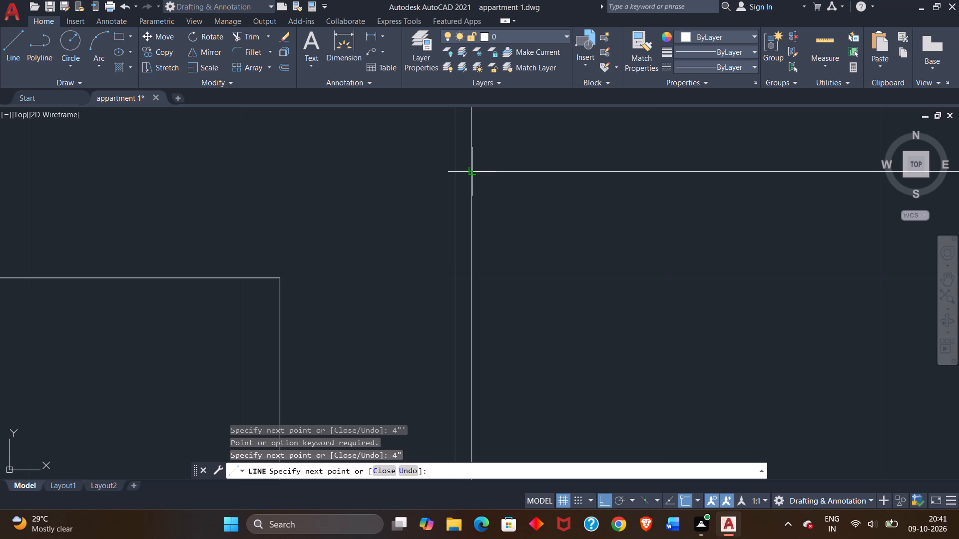
click(471, 175)
right_click(479, 192)
click(493, 202)
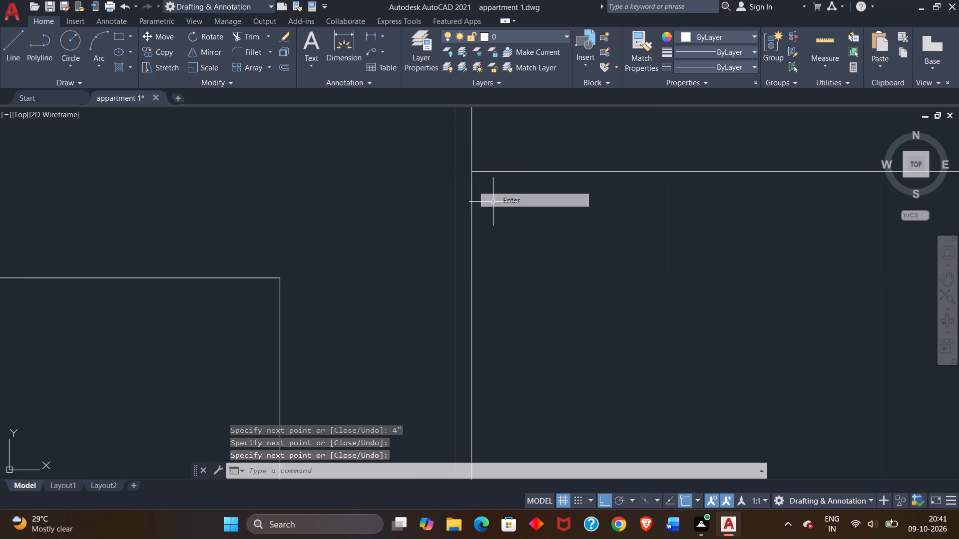
From the stub's lower end corner, draw a 3' opening line, go up to the stub's top level and across to the outer wall's inner face.
scroll(499, 232, down, 5)
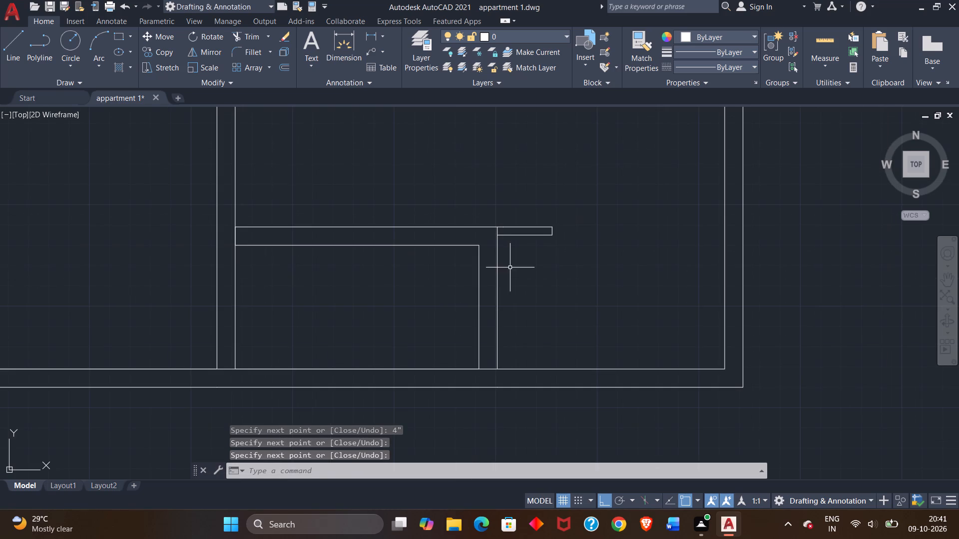
middle_drag(508, 268, 427, 258)
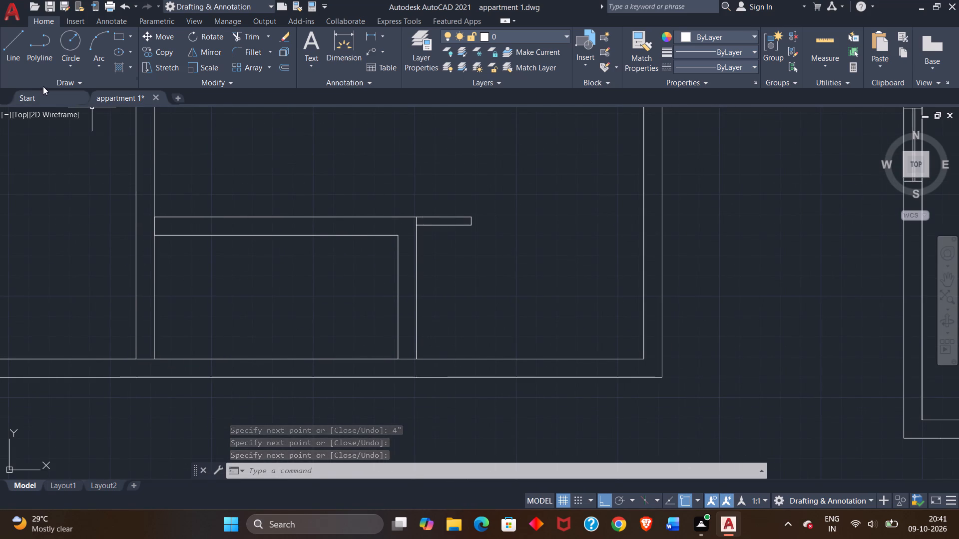
click(14, 56)
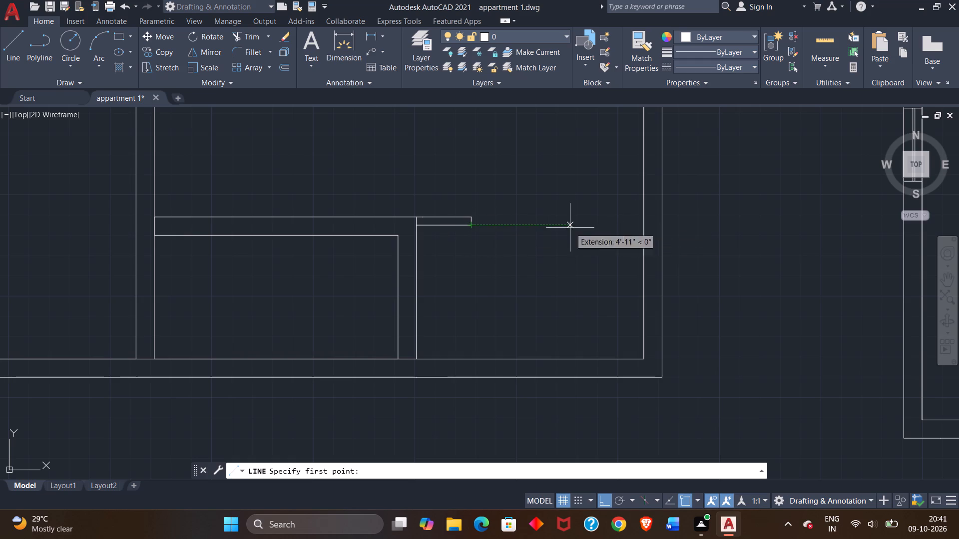
click(472, 227)
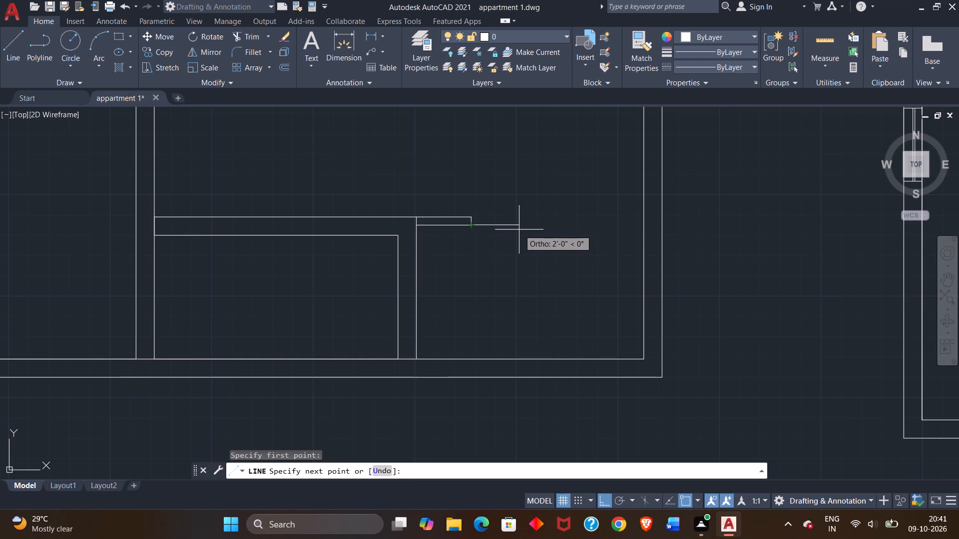
text(3')
key(Return)
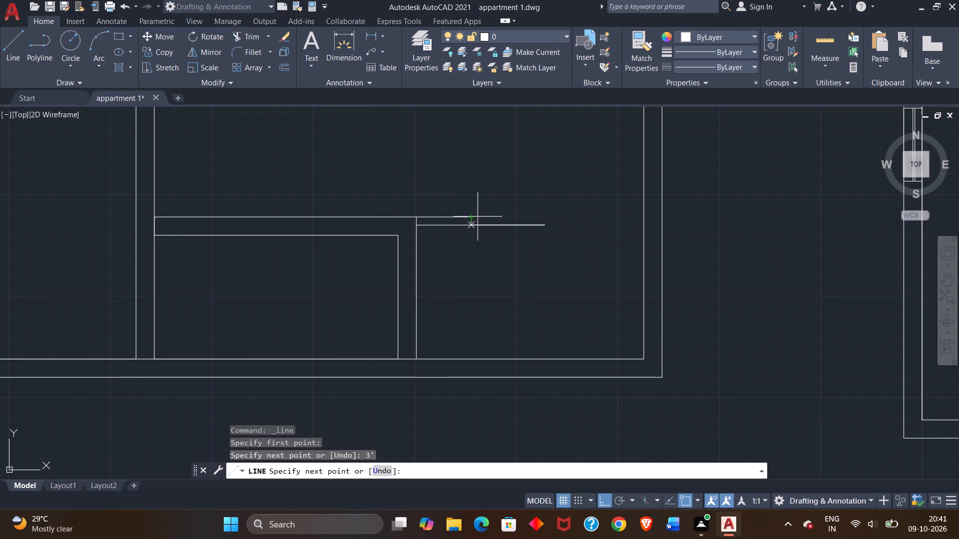
click(545, 216)
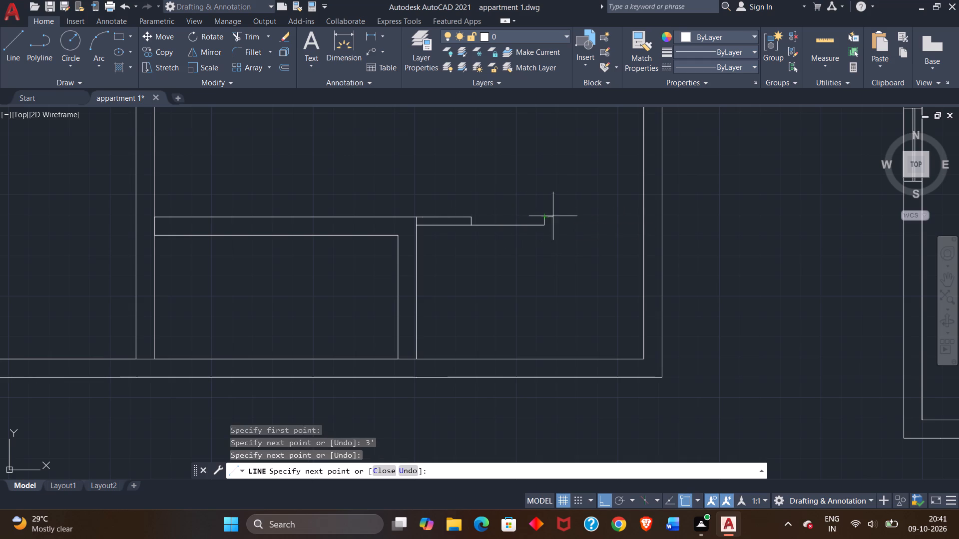
click(644, 218)
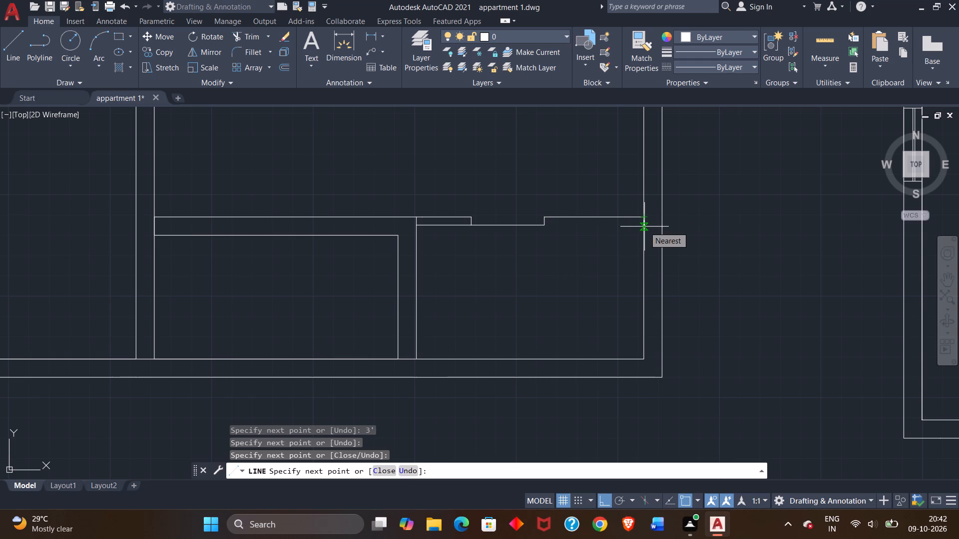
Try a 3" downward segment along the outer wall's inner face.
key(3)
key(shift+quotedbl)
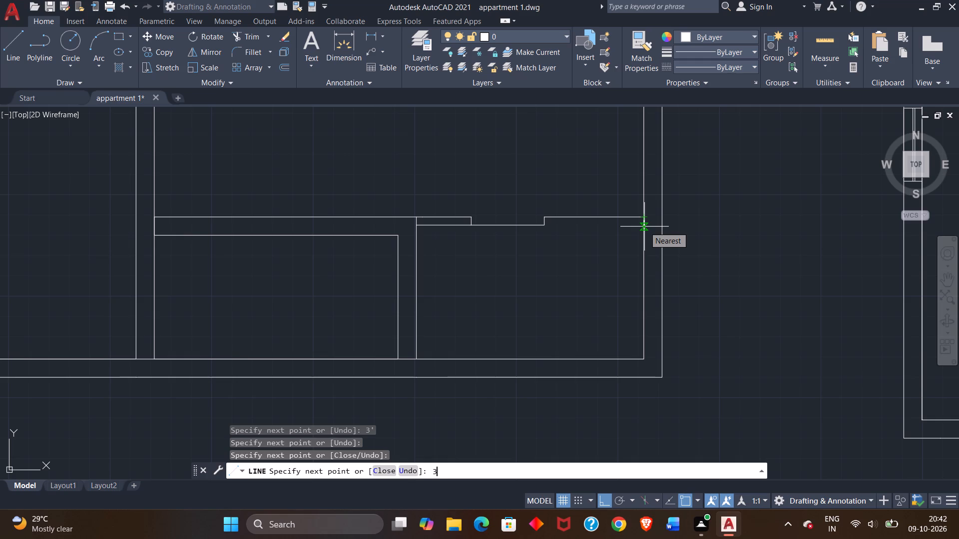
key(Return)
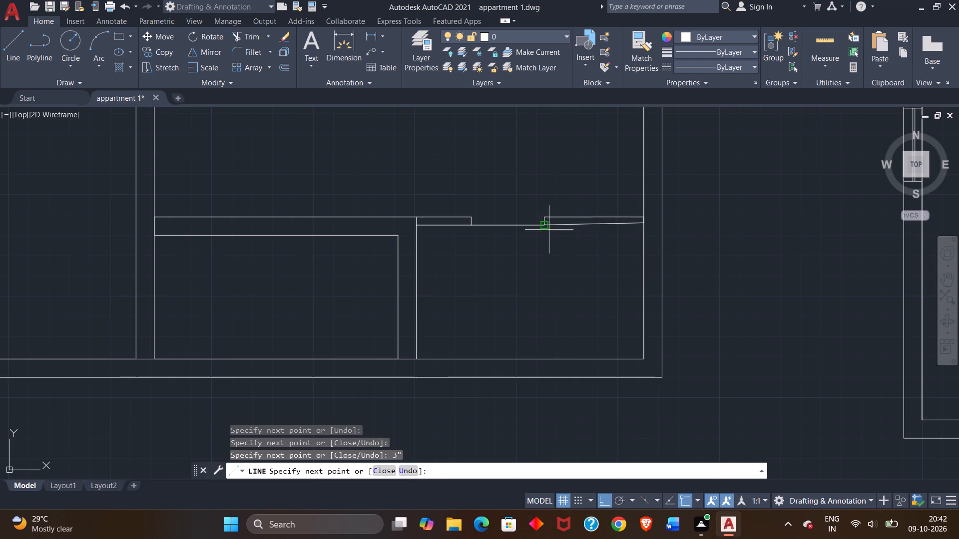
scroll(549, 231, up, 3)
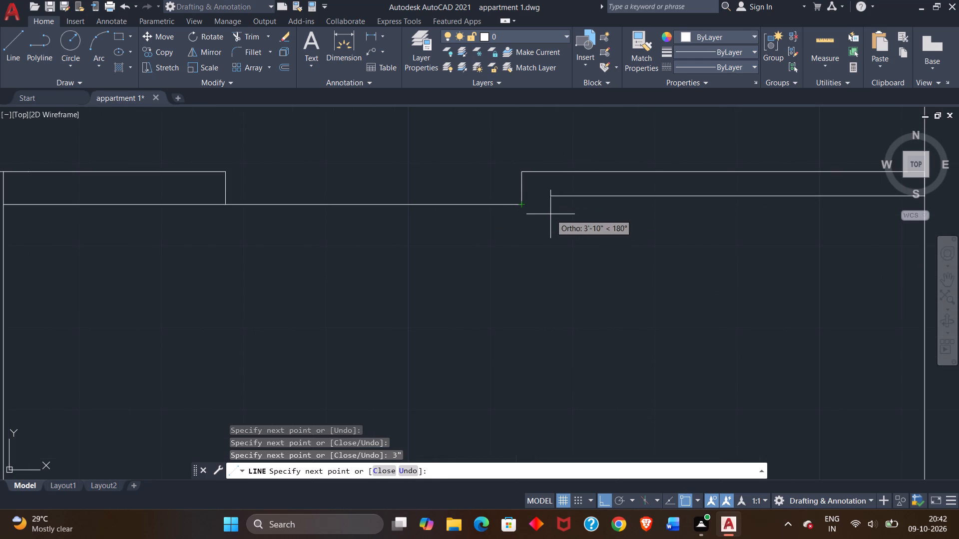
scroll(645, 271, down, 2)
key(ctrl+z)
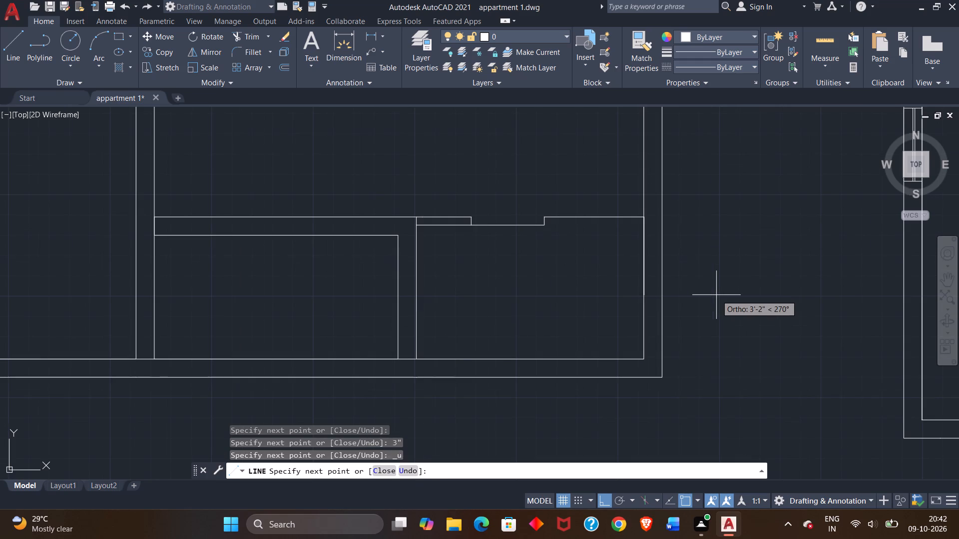
Close the wall piece beside the outer wall with a 4" downward segment and a line back to the 3' opening's end corner.
key(4)
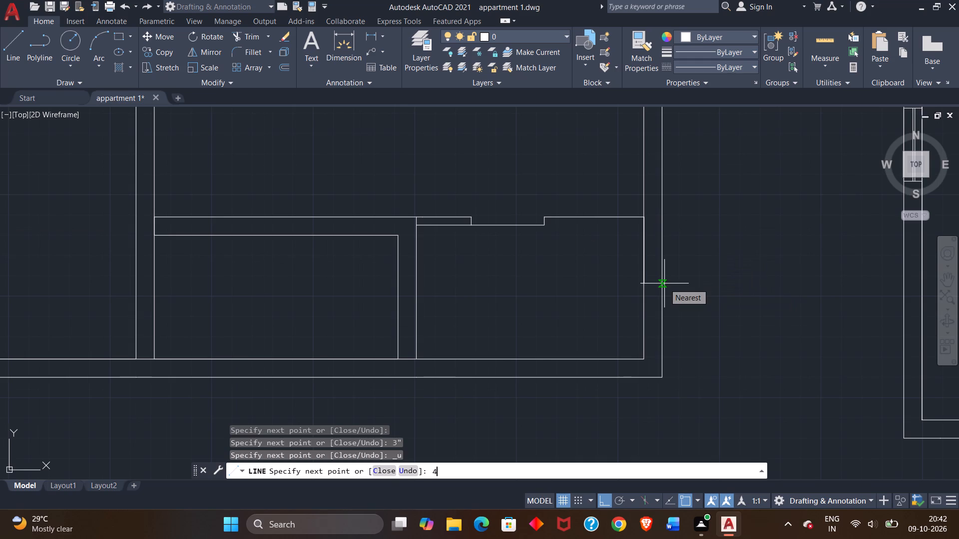
key(shift+quotedbl)
key(Return)
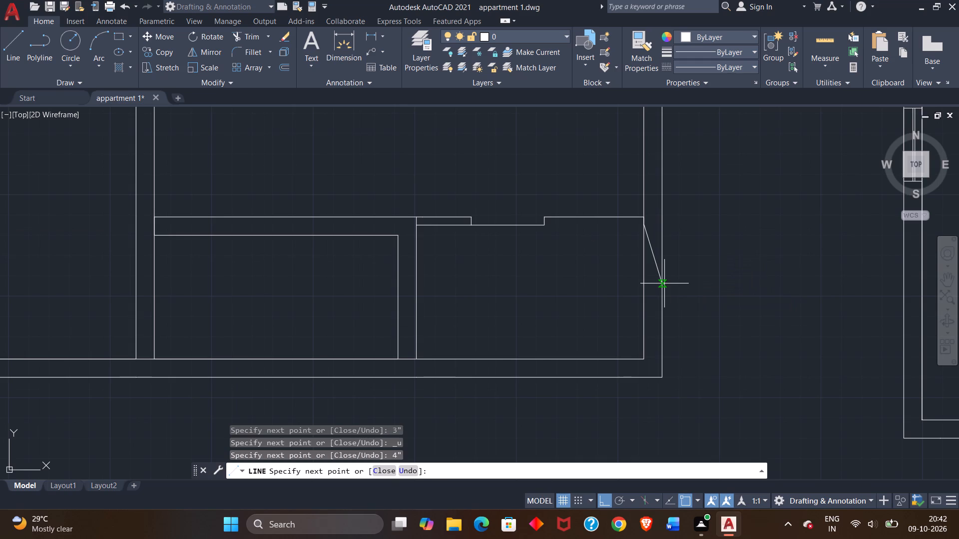
scroll(541, 247, up, 2)
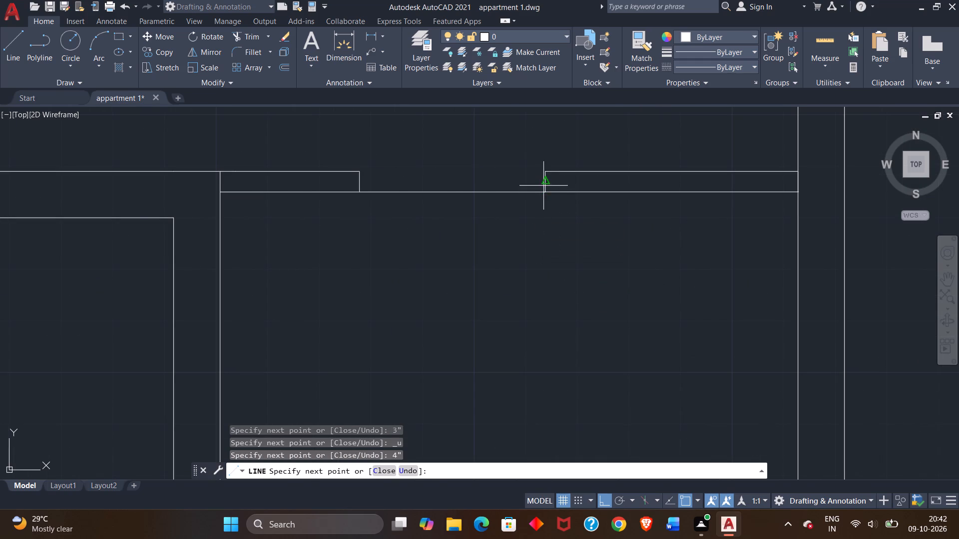
click(543, 193)
right_click(536, 232)
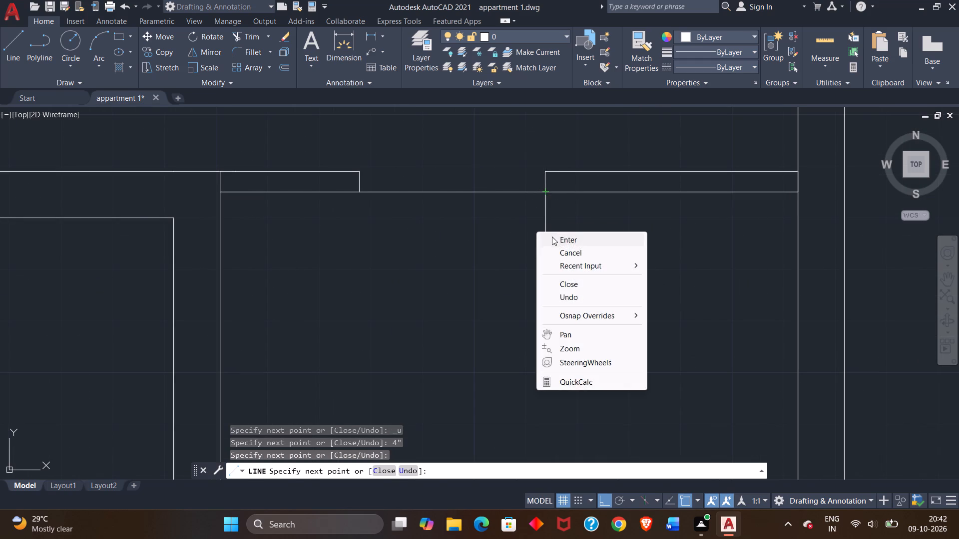
click(554, 238)
scroll(484, 296, down, 3)
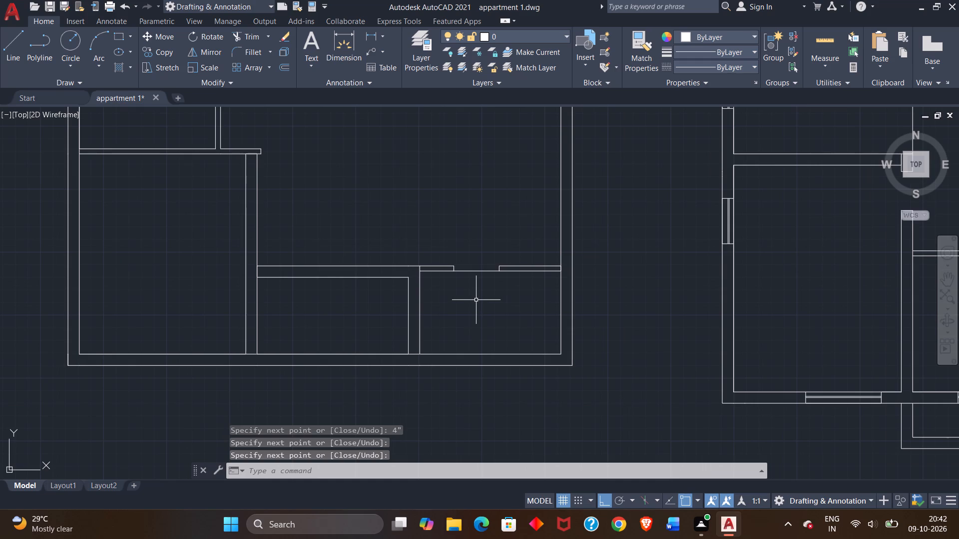
middle_drag(471, 301, 513, 300)
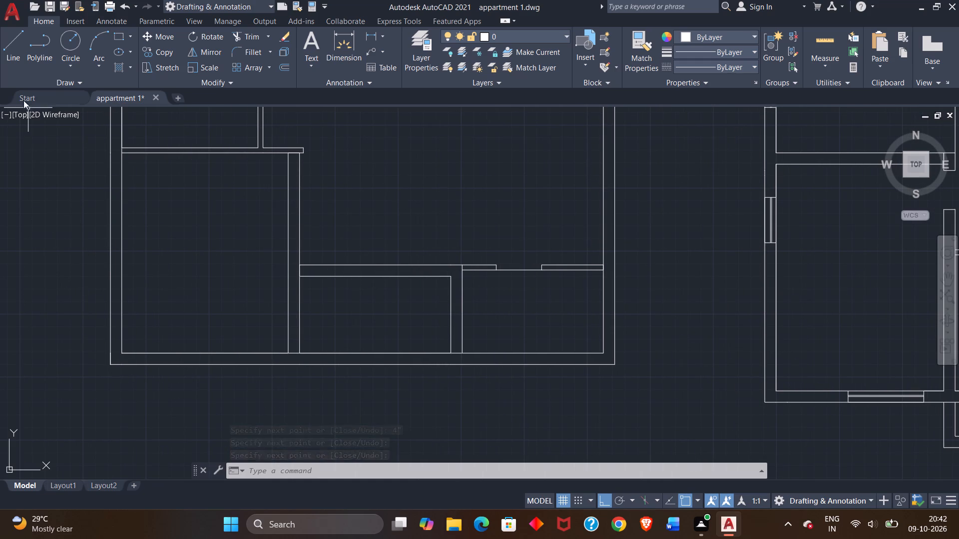
From the small room's upper-left outer wall corner, draw a 2' line along the top wall and a jamb line down across its thickness.
click(16, 55)
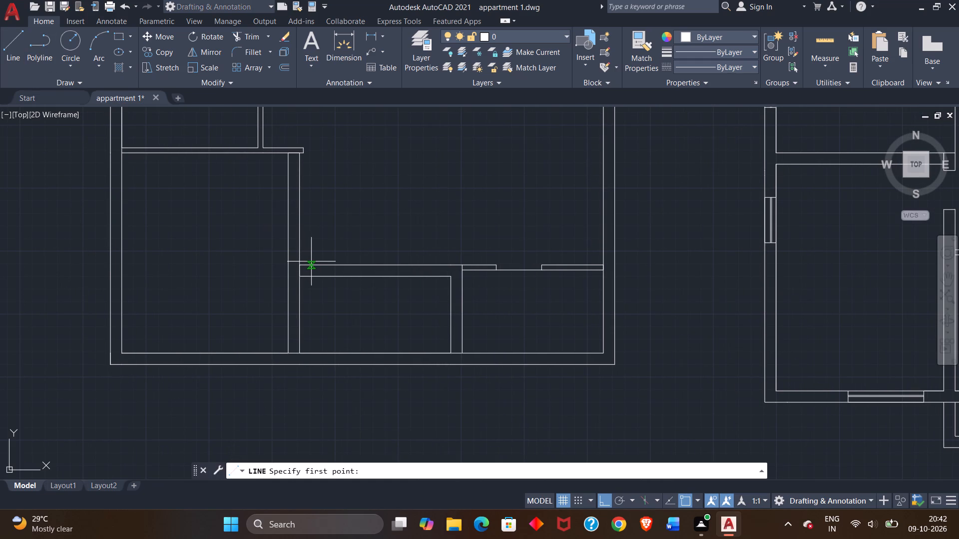
scroll(311, 262, up, 2)
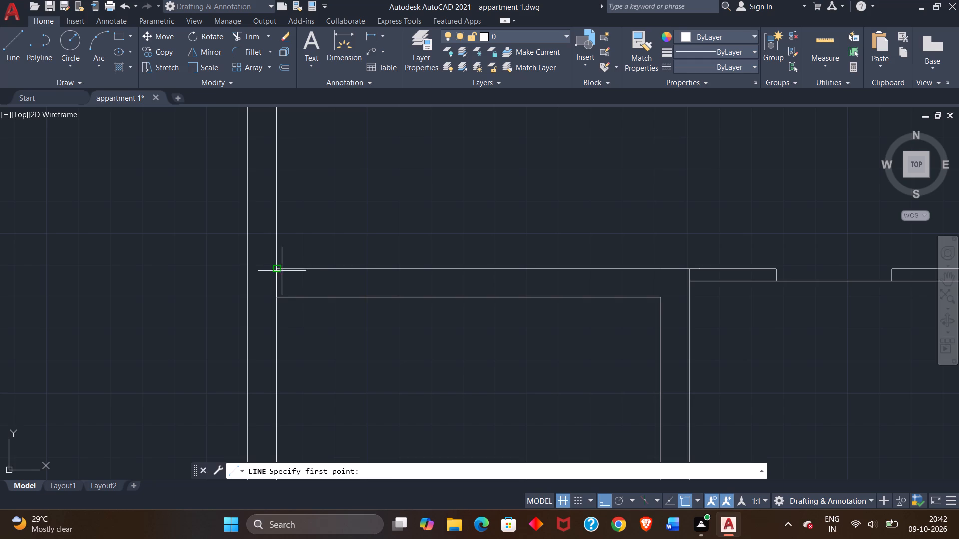
click(276, 269)
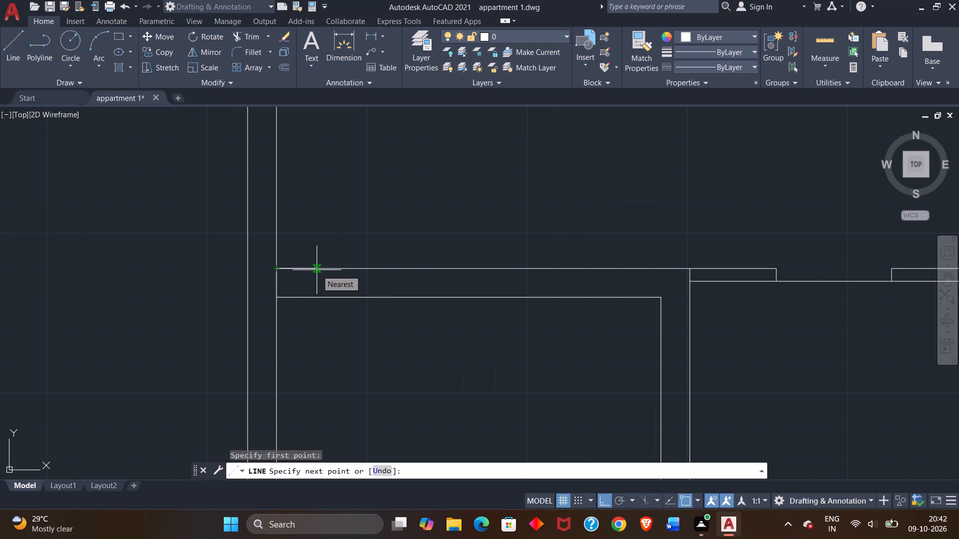
text(2')
key(Return)
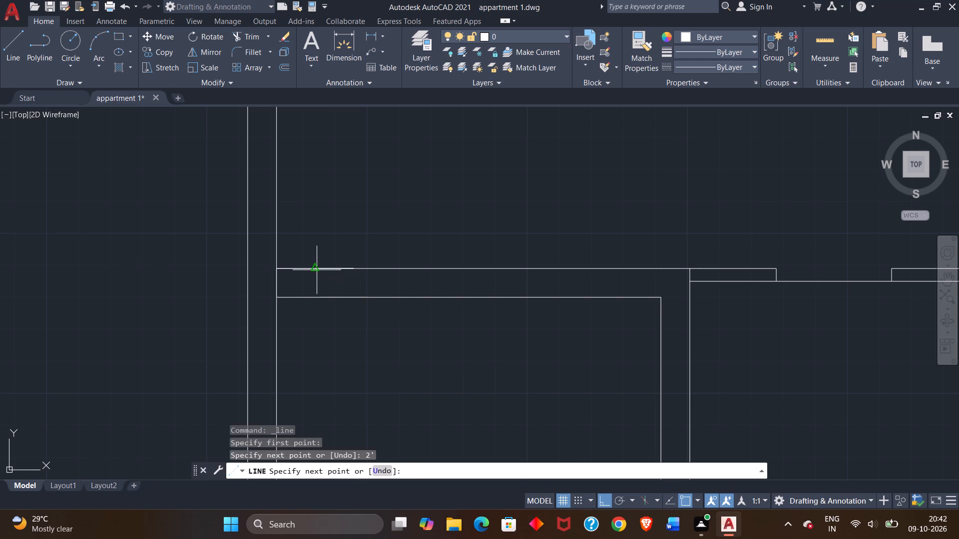
click(355, 298)
right_click(359, 292)
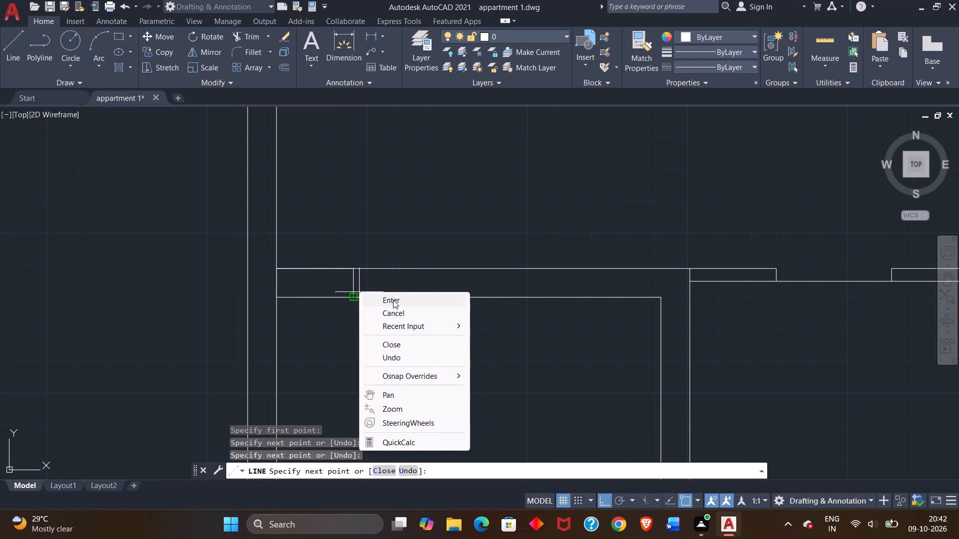
click(393, 300)
From the small room's upper-right inner corner, draw a 2' line back along the top wall and a jamb line up to its outer face.
click(17, 59)
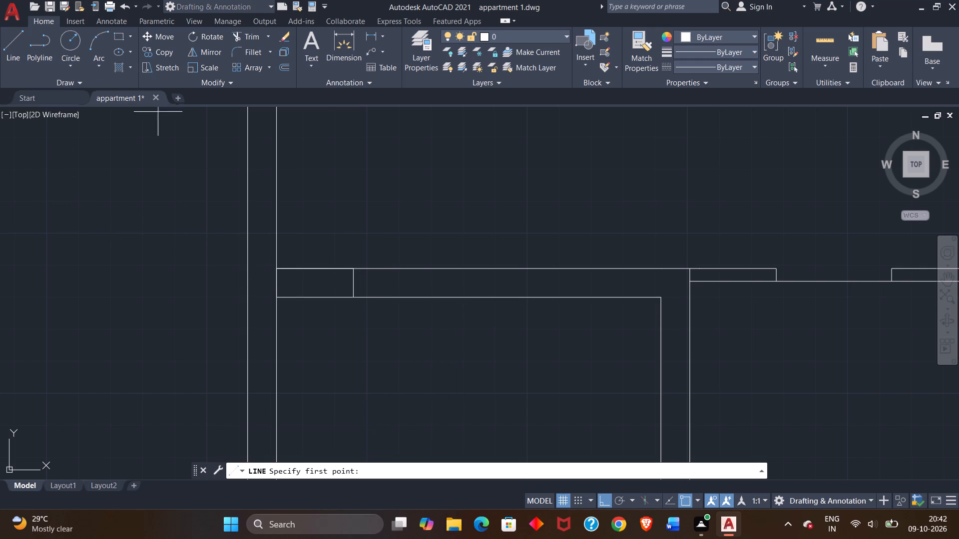
click(662, 296)
text(2')
key(Return)
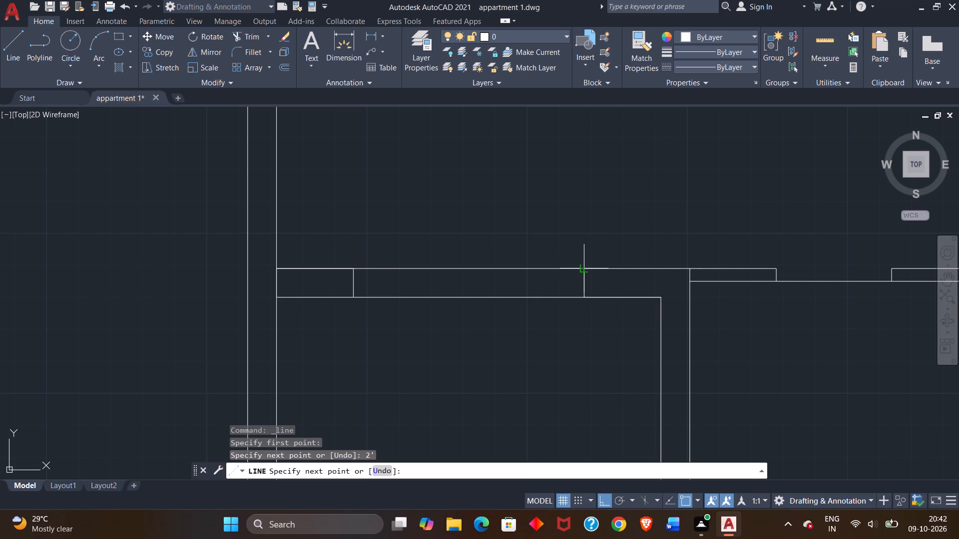
click(581, 269)
right_click(581, 269)
click(601, 276)
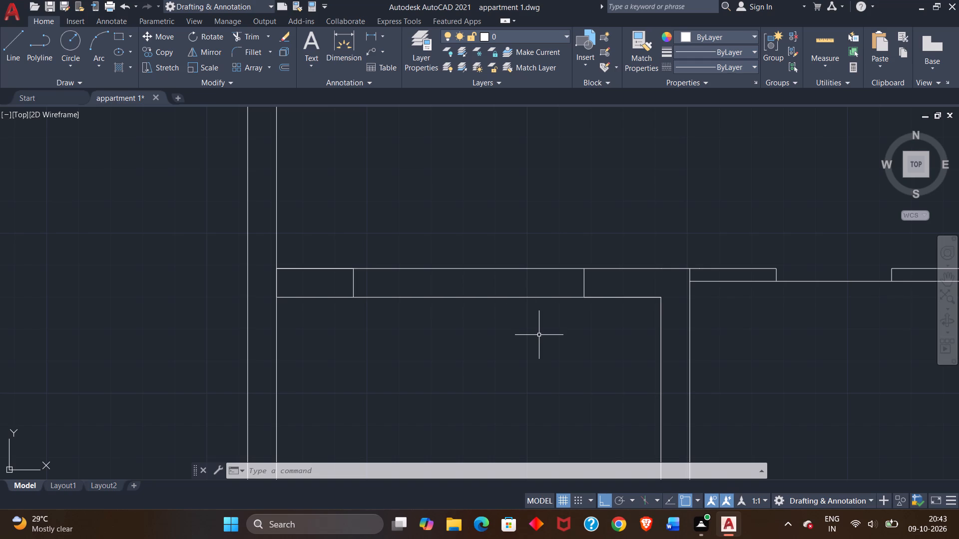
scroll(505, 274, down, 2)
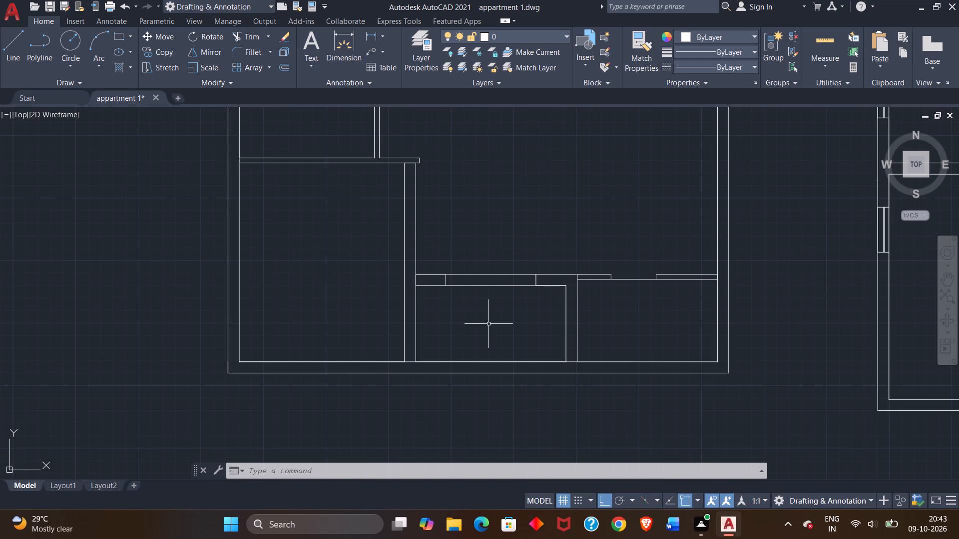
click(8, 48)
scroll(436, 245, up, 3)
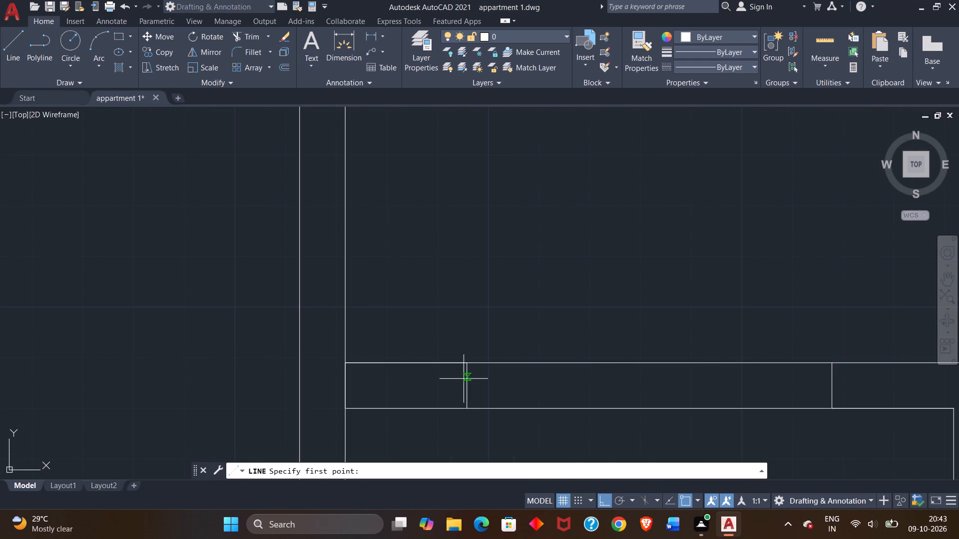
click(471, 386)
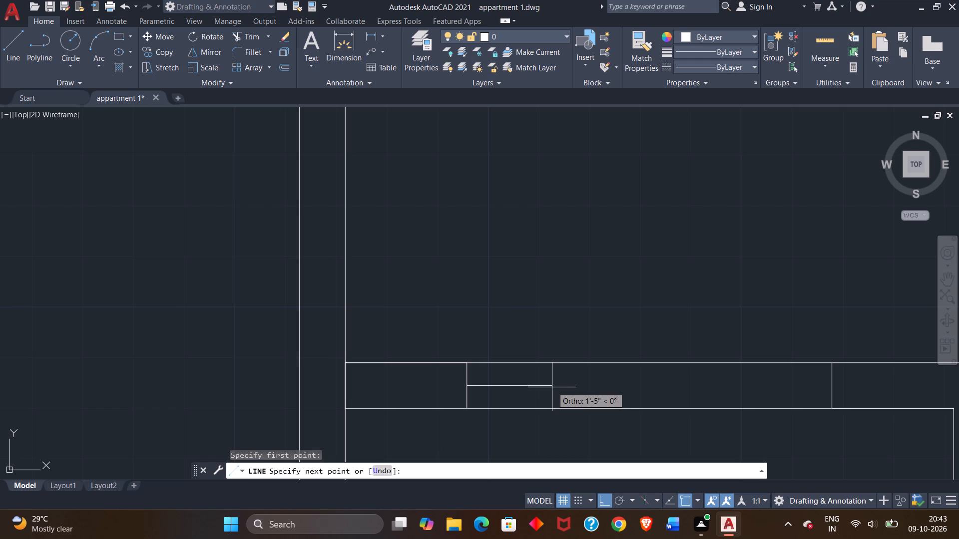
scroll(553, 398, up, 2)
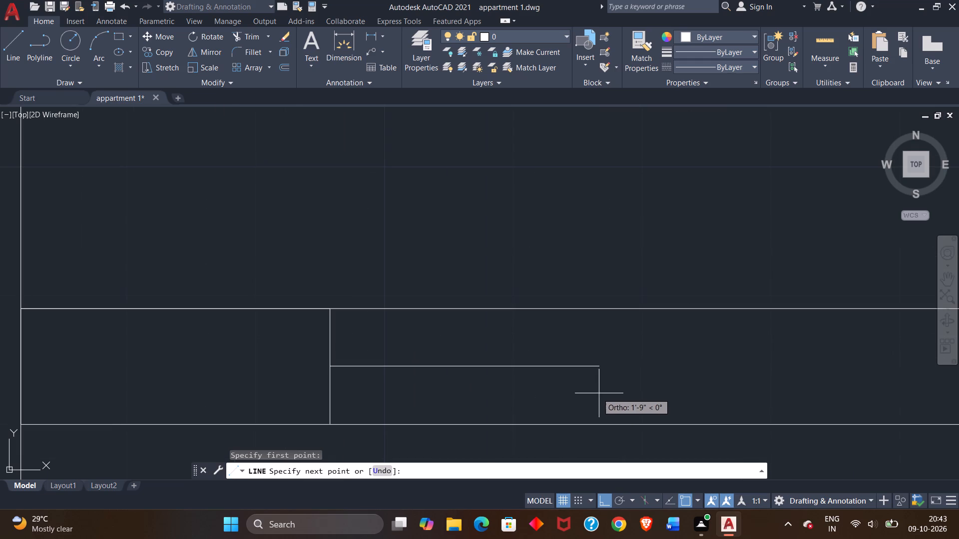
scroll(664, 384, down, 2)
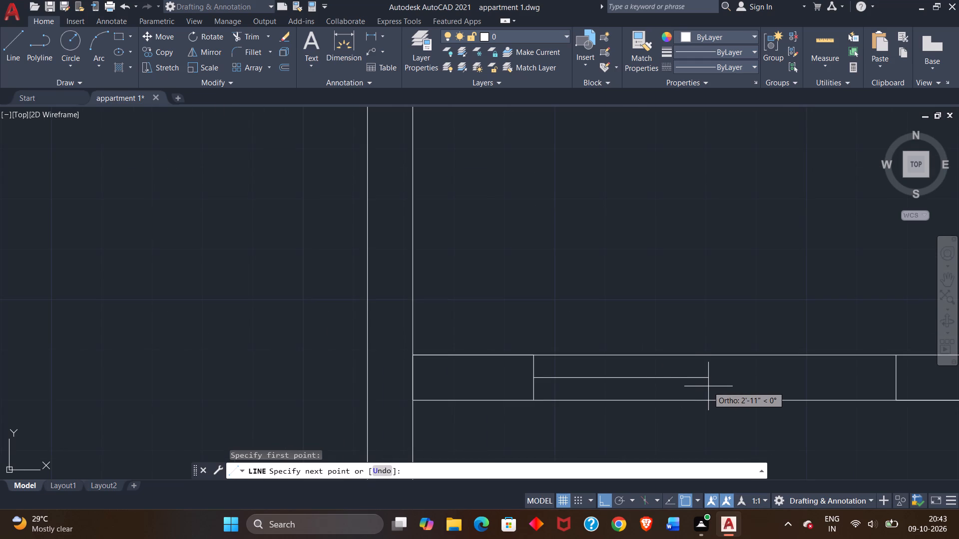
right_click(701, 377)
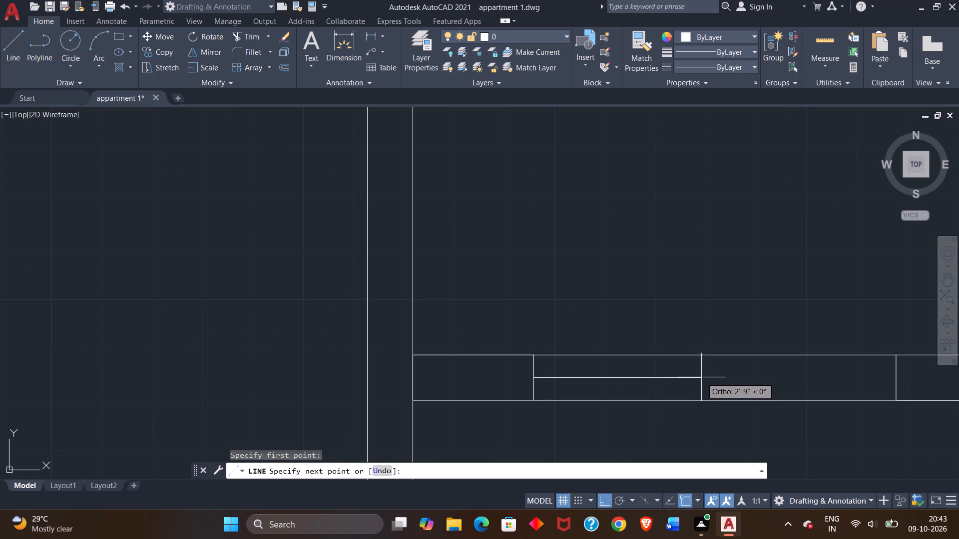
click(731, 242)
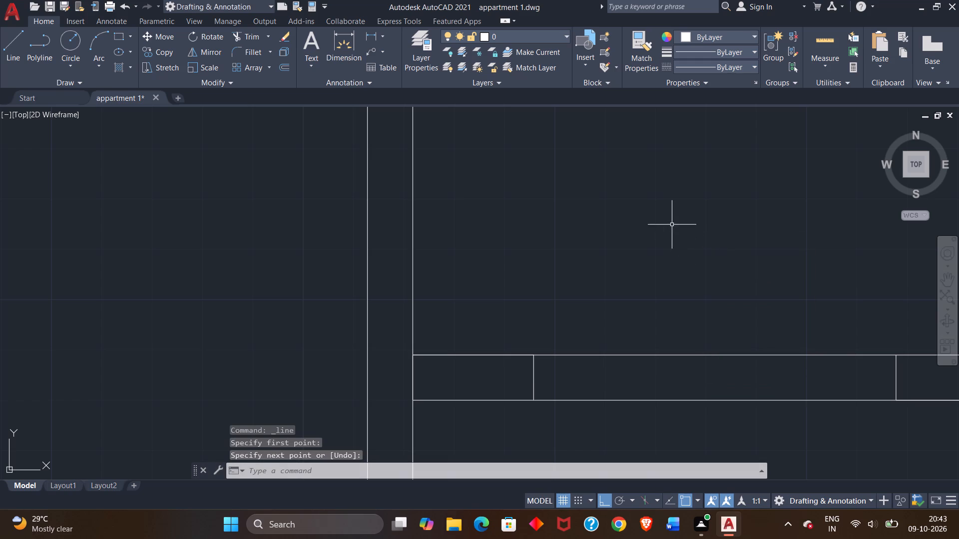
Check the opening width between the two jambs in the small room's top wall using a trial dimension.
click(354, 41)
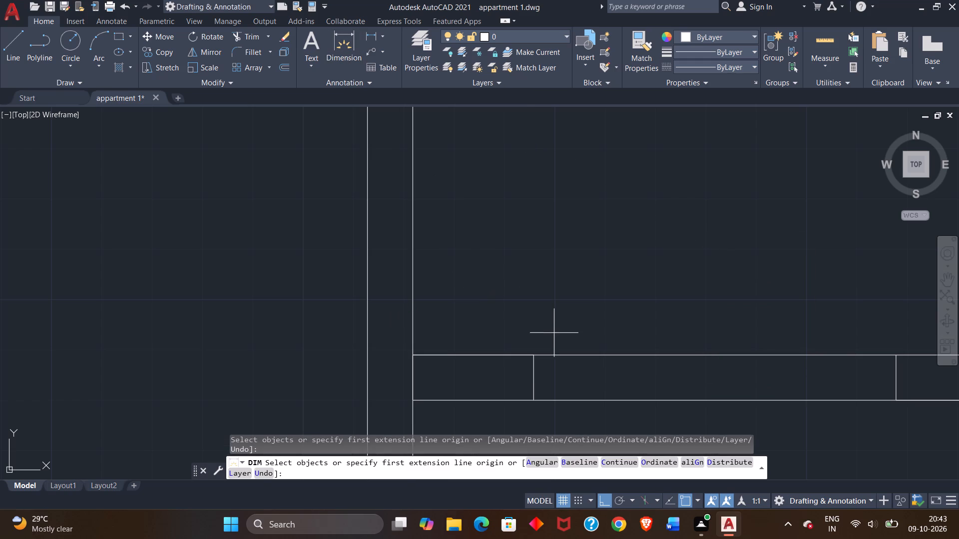
middle_drag(554, 331, 477, 220)
scroll(462, 244, up, 2)
click(440, 244)
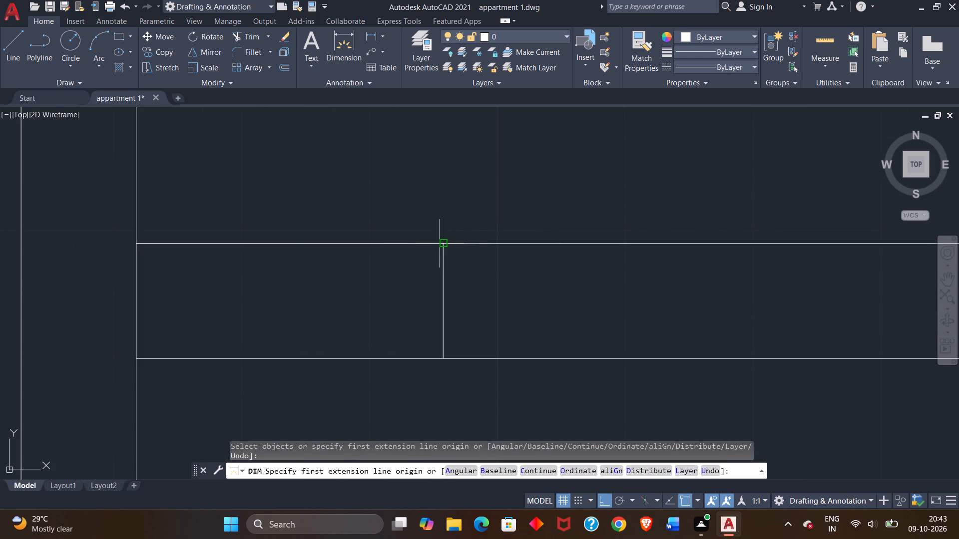
scroll(618, 254, down, 3)
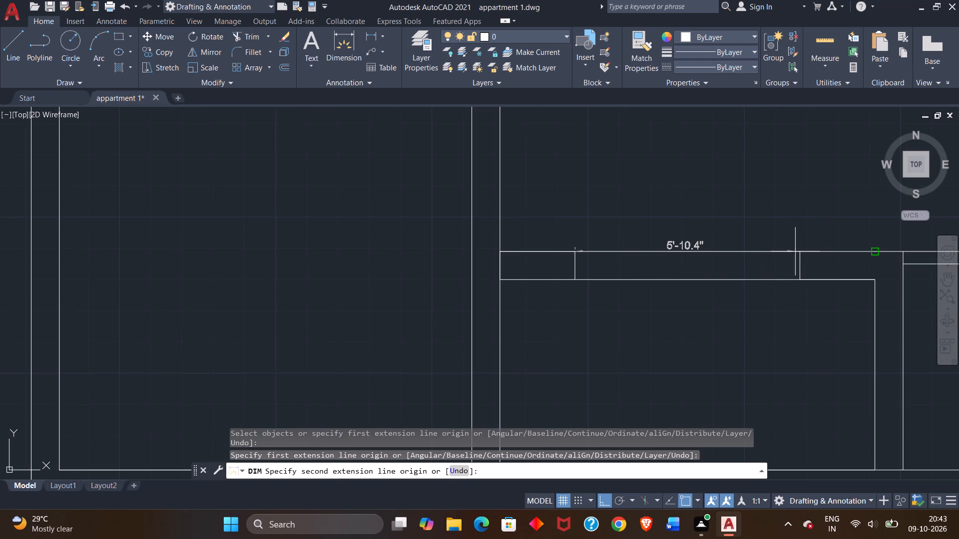
right_click(722, 212)
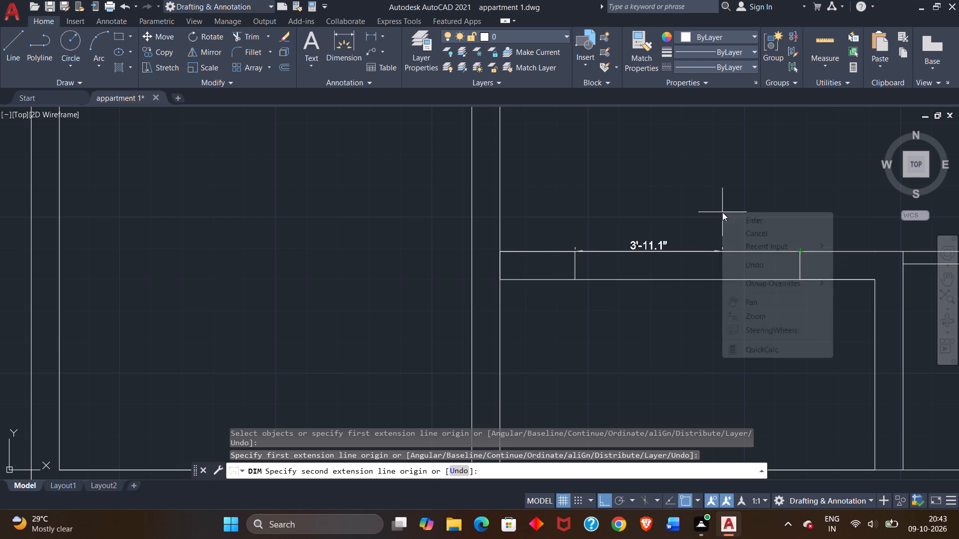
click(737, 221)
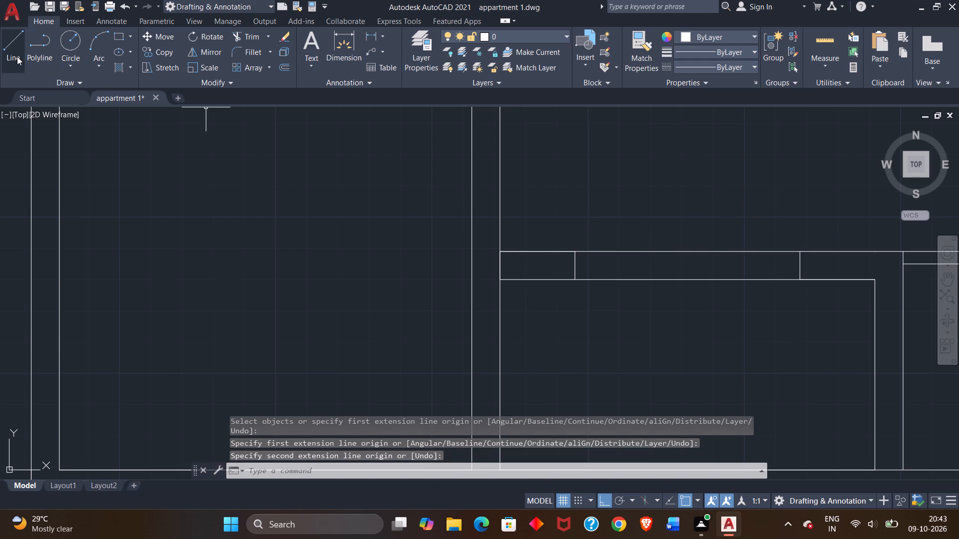
Draw a thin panel from the left jamb's midpoint in the small room's top wall: 3' across, 1" down and back to the jamb.
click(16, 56)
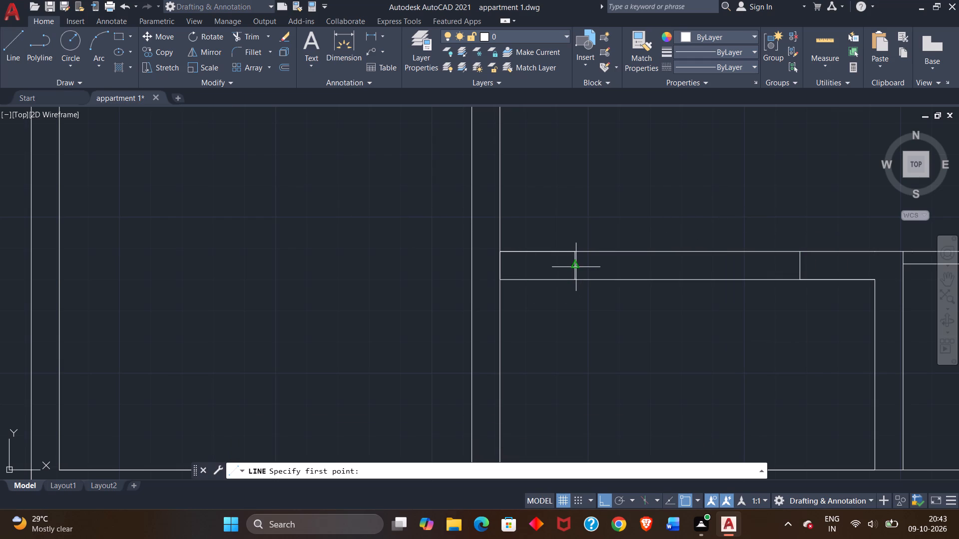
click(576, 267)
text(3')
key(Return)
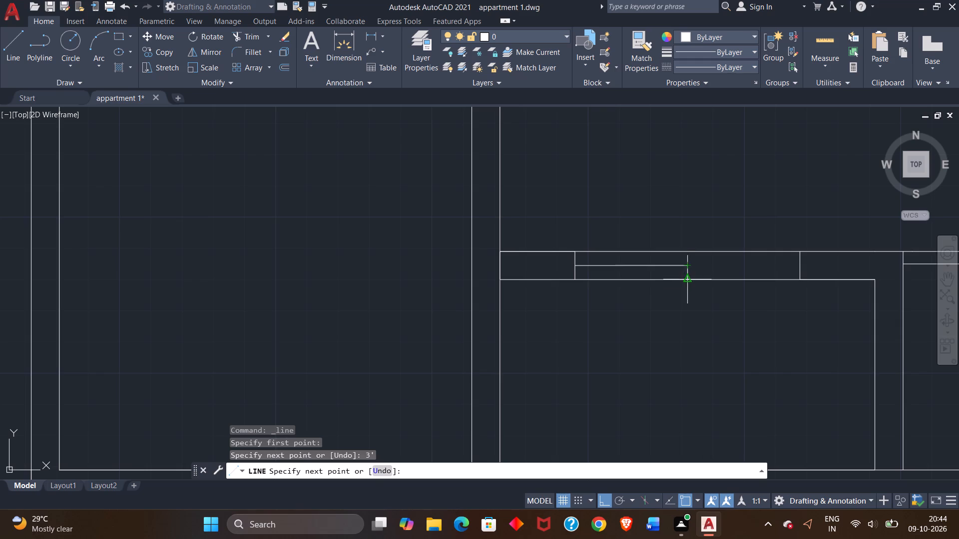
scroll(687, 275, up, 3)
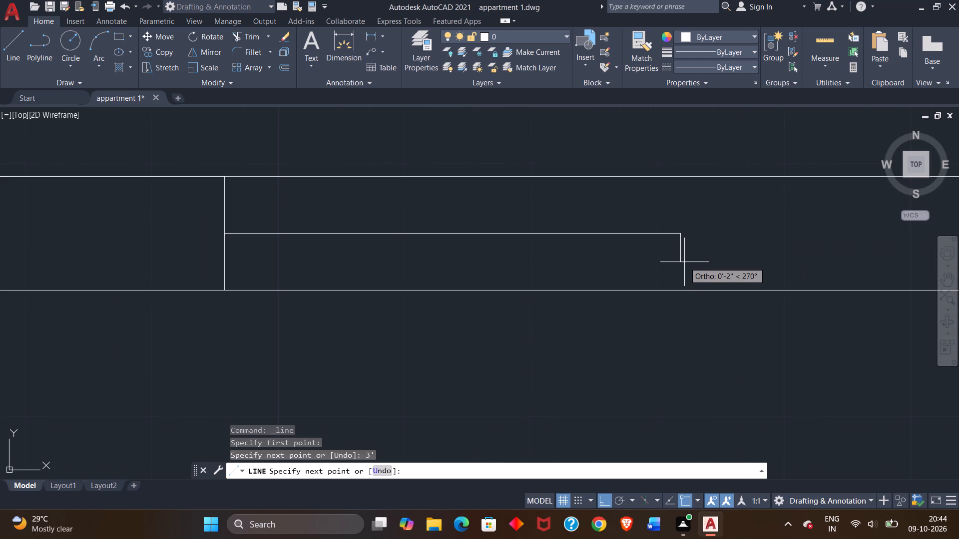
key(1)
text("')
key(Return)
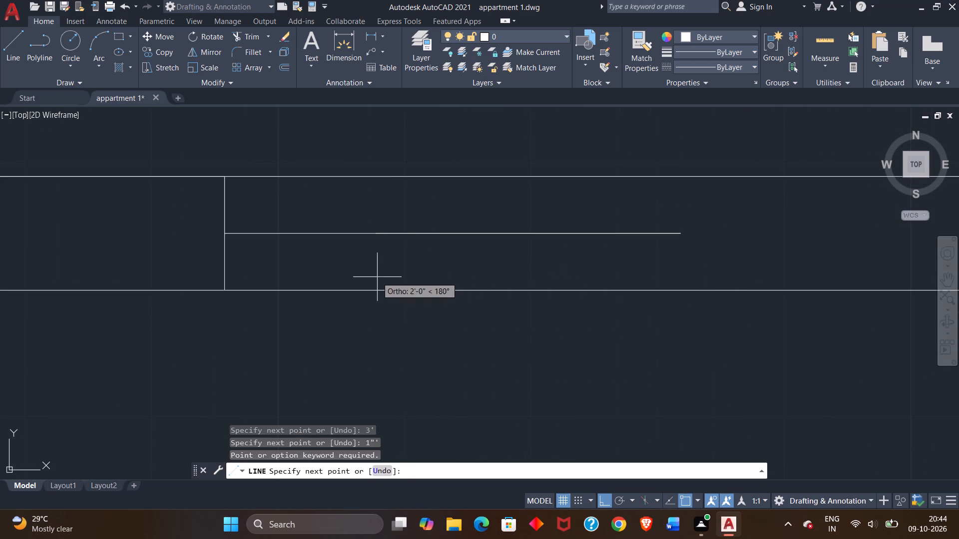
scroll(731, 256, up, 2)
scroll(680, 279, down, 2)
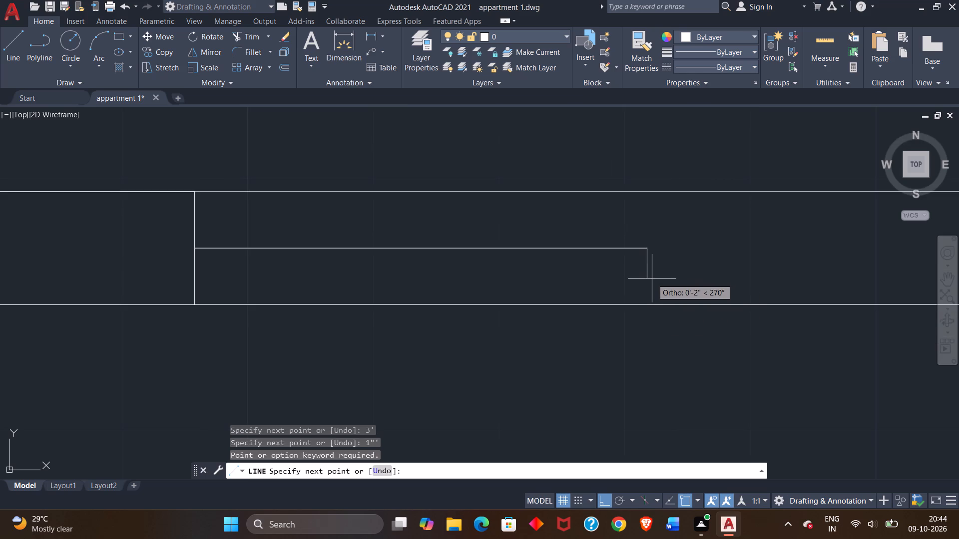
key(1)
key(shift+quotedbl)
key(Return)
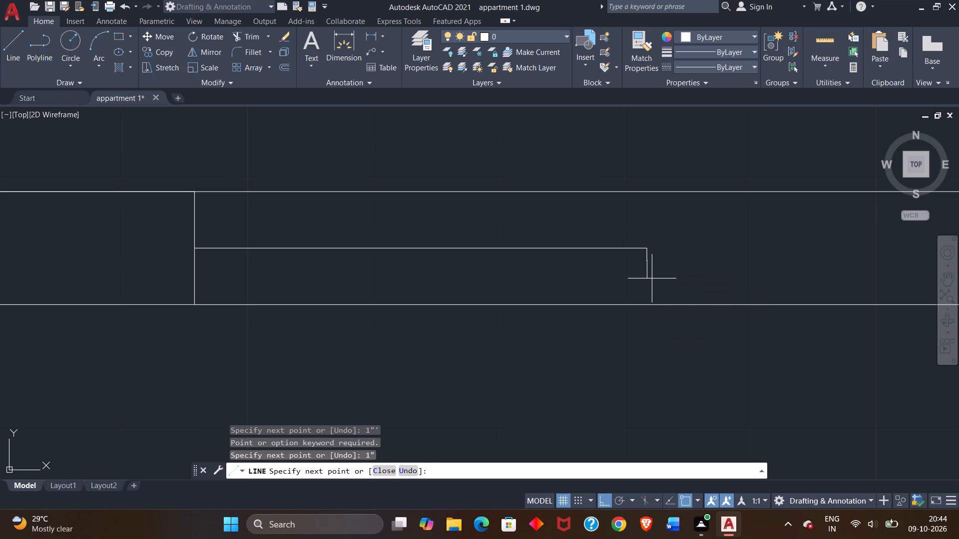
scroll(192, 263, up, 2)
click(197, 254)
right_click(200, 251)
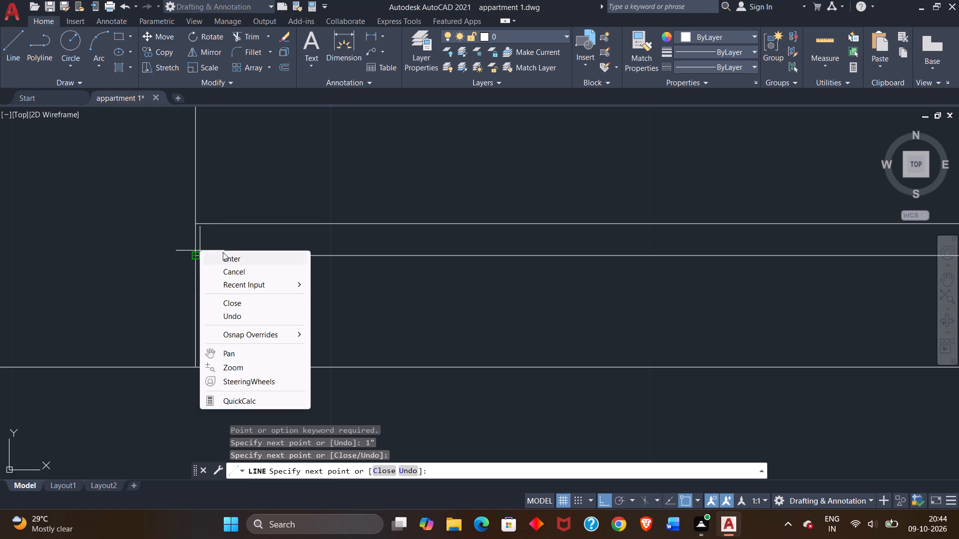
click(223, 257)
scroll(270, 275, down, 3)
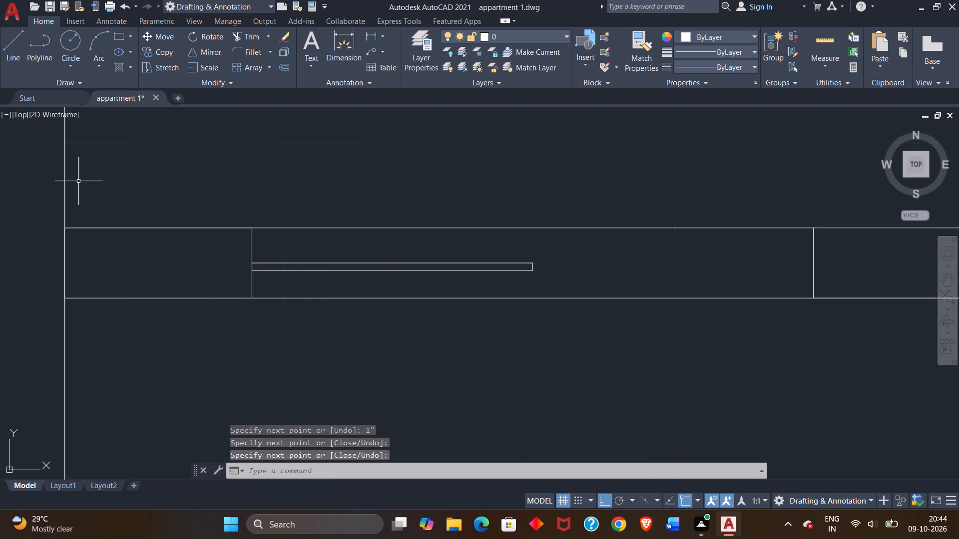
From the first panel's upper free corner, draw a 0.5" line up and a straight line across to the opening's right jamb.
click(9, 55)
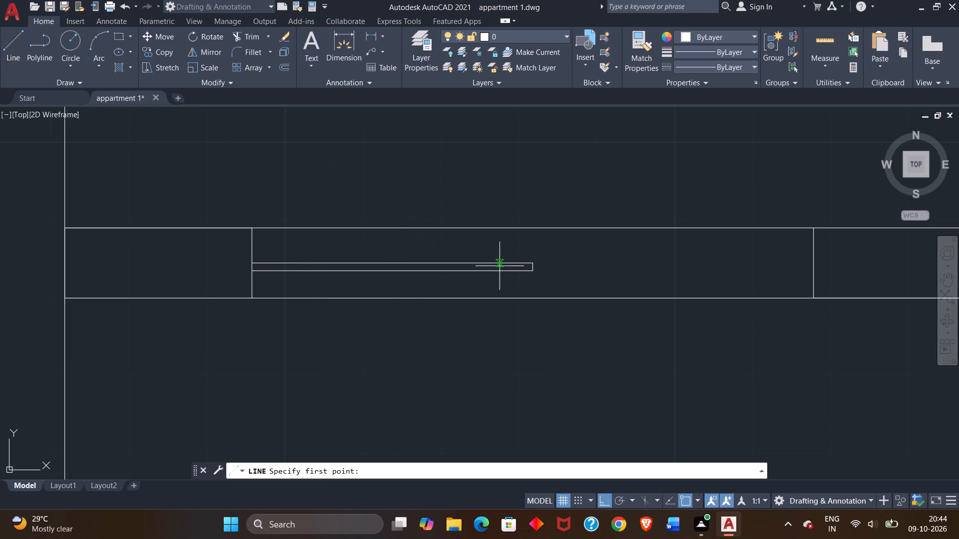
scroll(499, 266, up, 2)
click(578, 259)
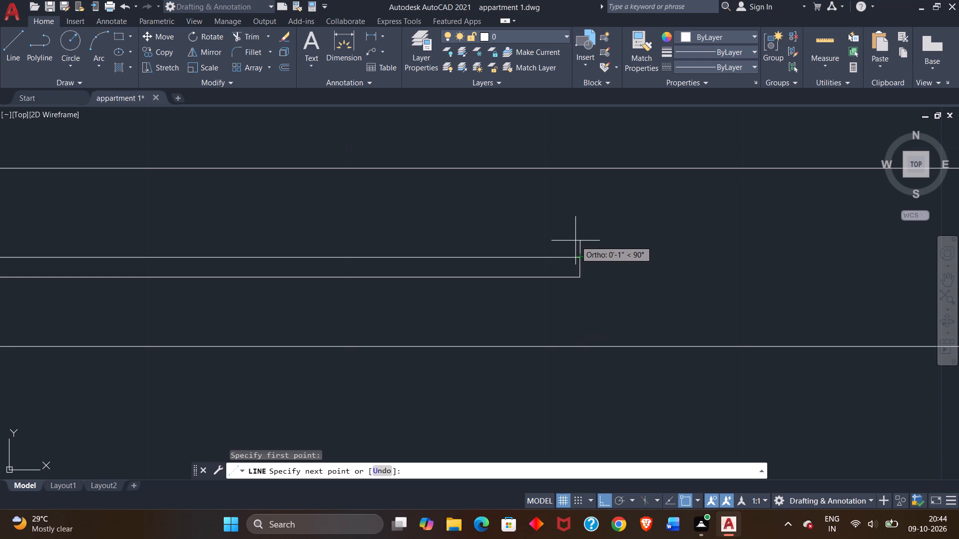
text(0.)
key(Return)
key(5)
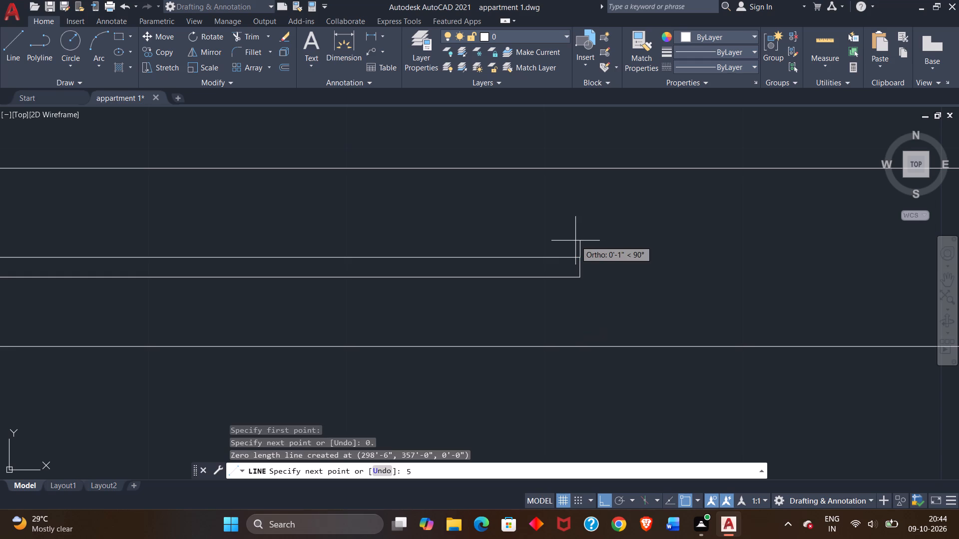
key(BackSpace)
text(0.5)
key(shift+quotedbl)
key(Return)
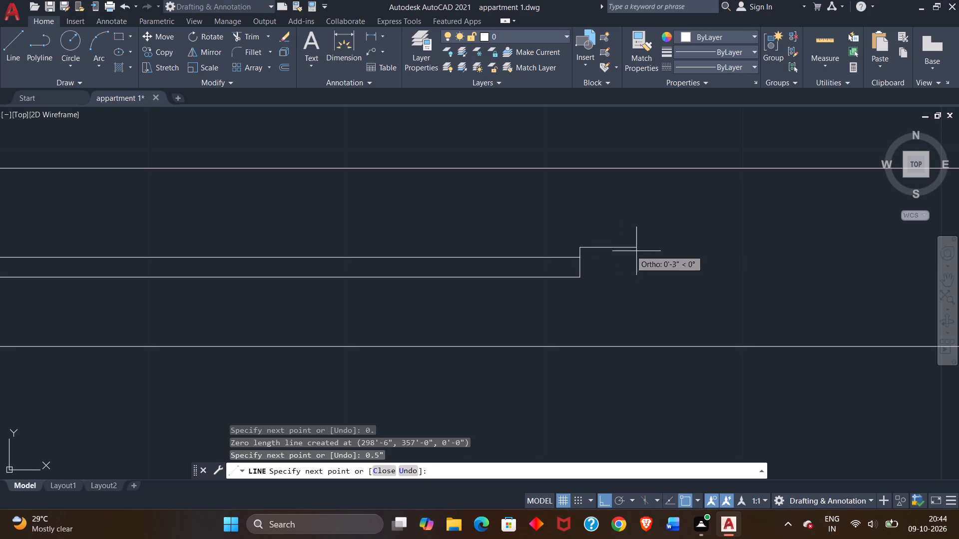
scroll(735, 256, down, 1)
middle_drag(765, 253, 450, 270)
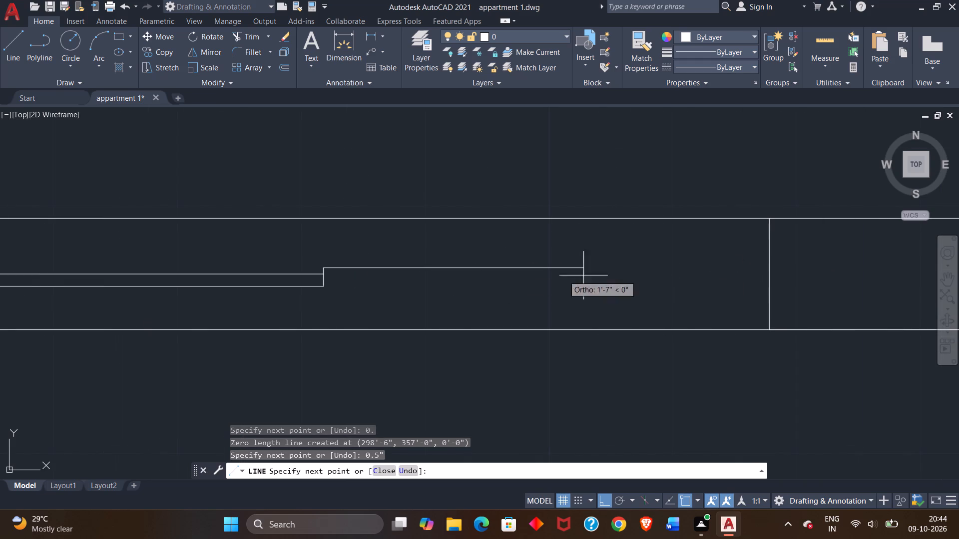
click(769, 269)
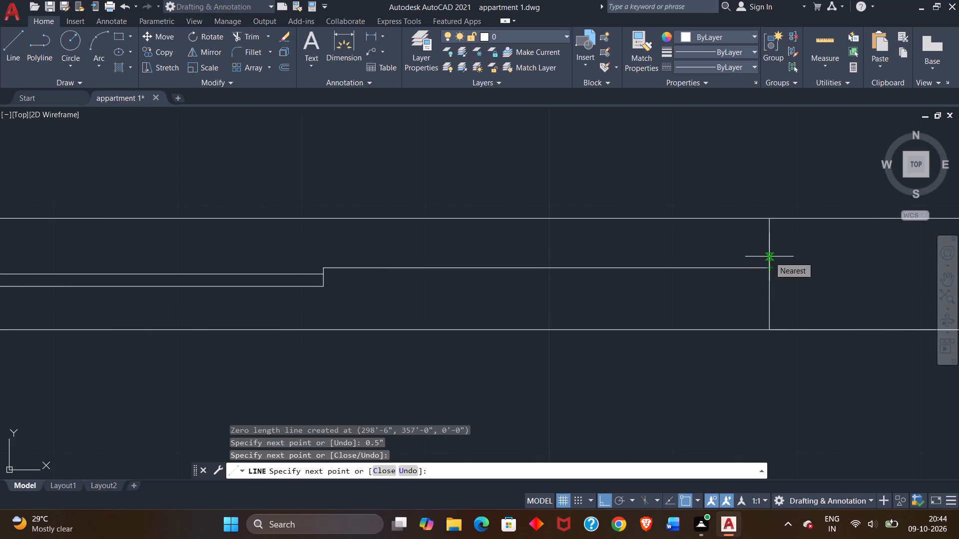
Complete the second thin panel by continuing 1" up the right jamb, back level with the first panel's end, and down to close it.
key(1)
key(shift+quotedbl)
key(Return)
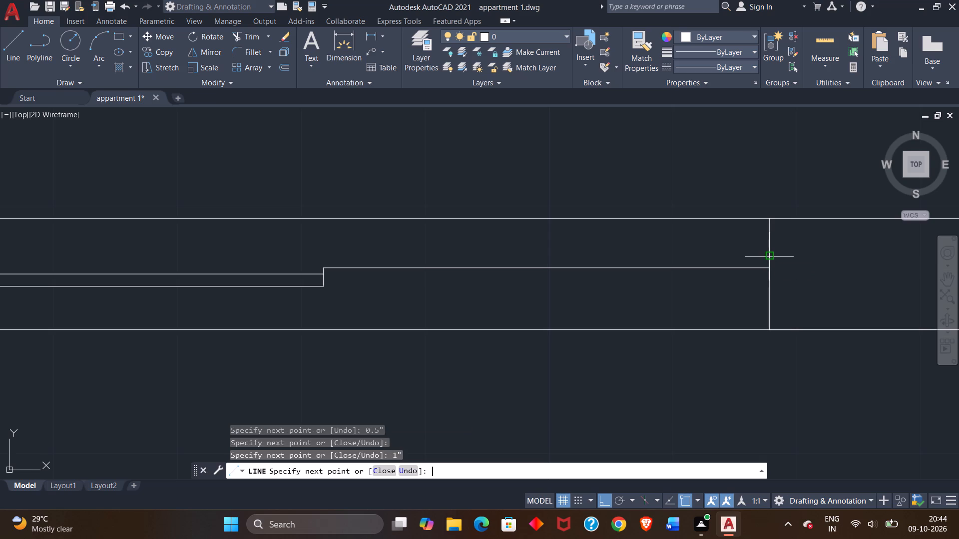
scroll(312, 255, up, 2)
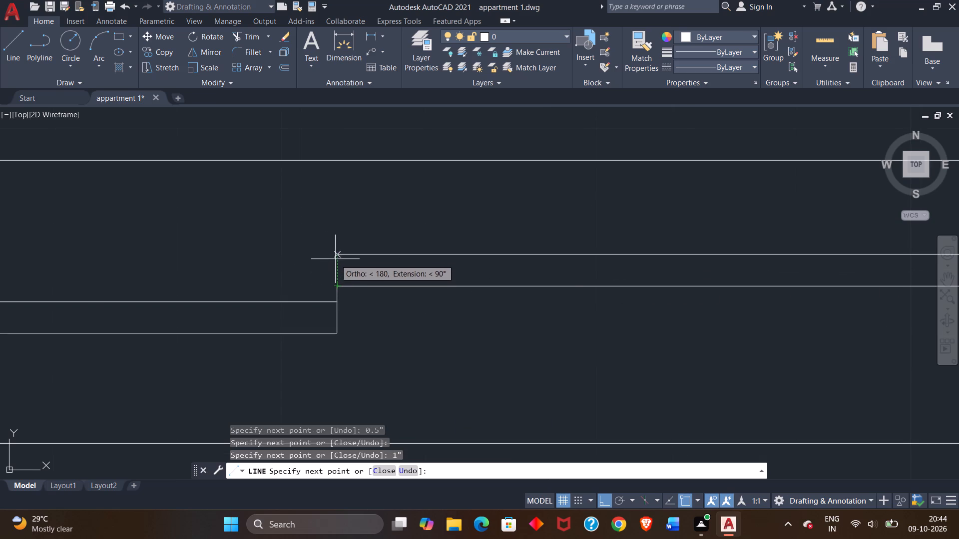
click(336, 256)
click(335, 287)
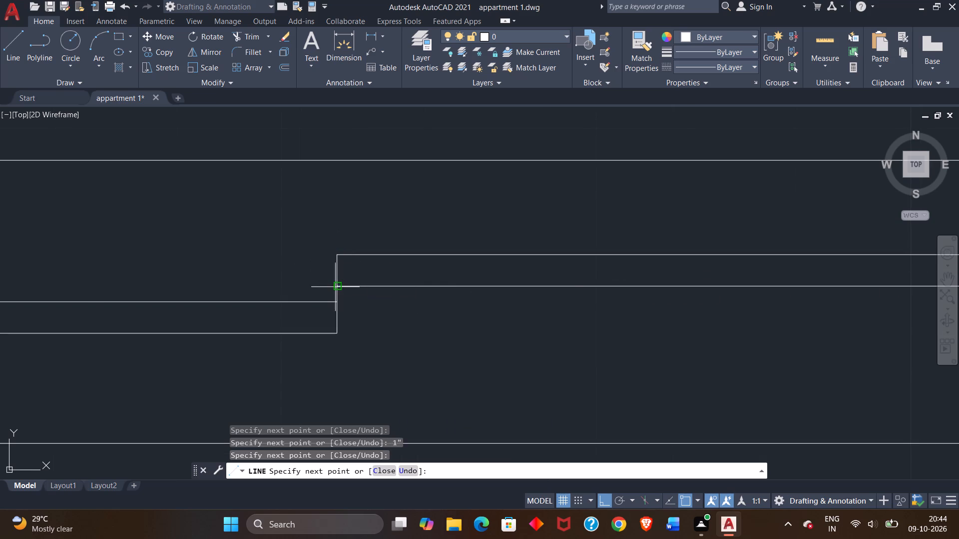
right_click(333, 286)
click(350, 292)
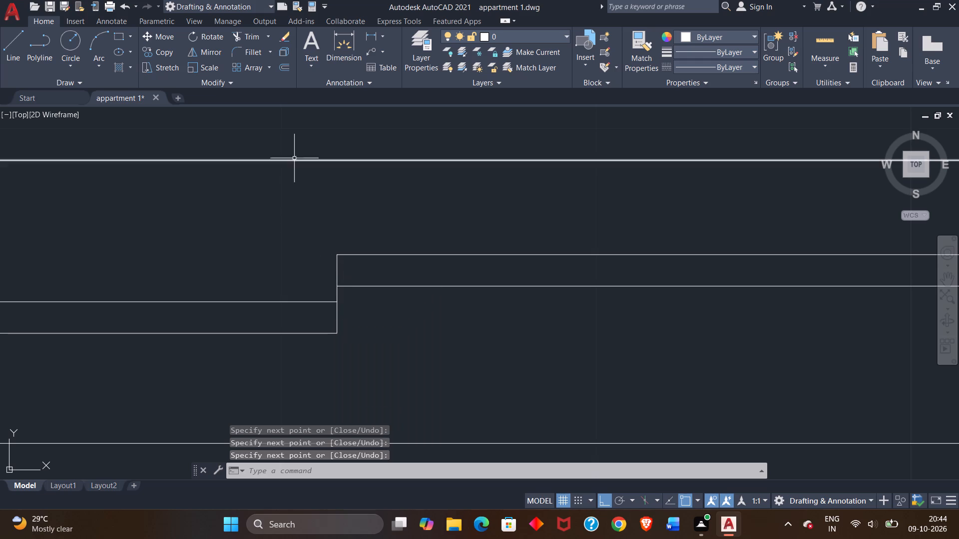
Trim away the short vertical line linking the two thin panels at the middle of the opening.
click(244, 33)
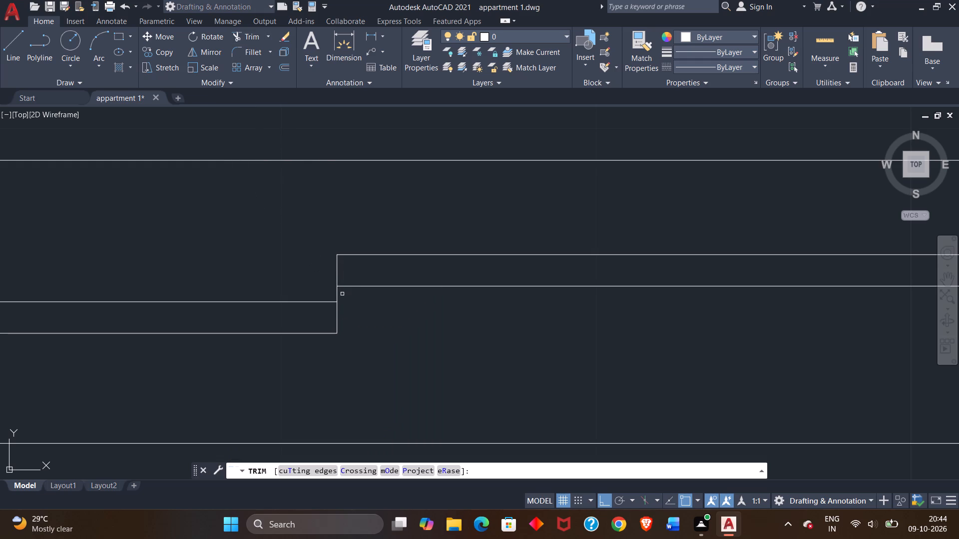
click(338, 293)
Start a new line in the left-hand floor plan, around its lower-left room.
scroll(445, 323, down, 3)
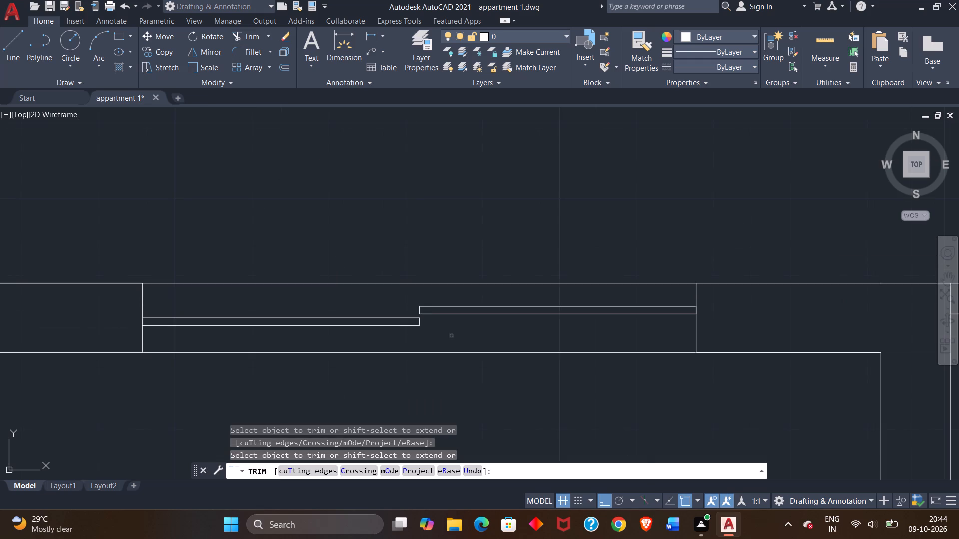
scroll(452, 336, down, 2)
middle_drag(465, 389, 422, 282)
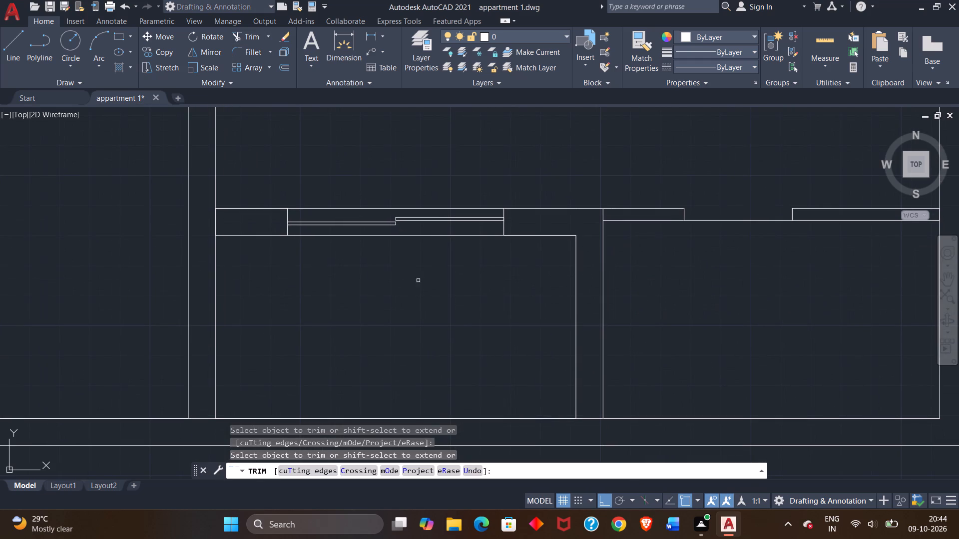
middle_drag(364, 275, 325, 215)
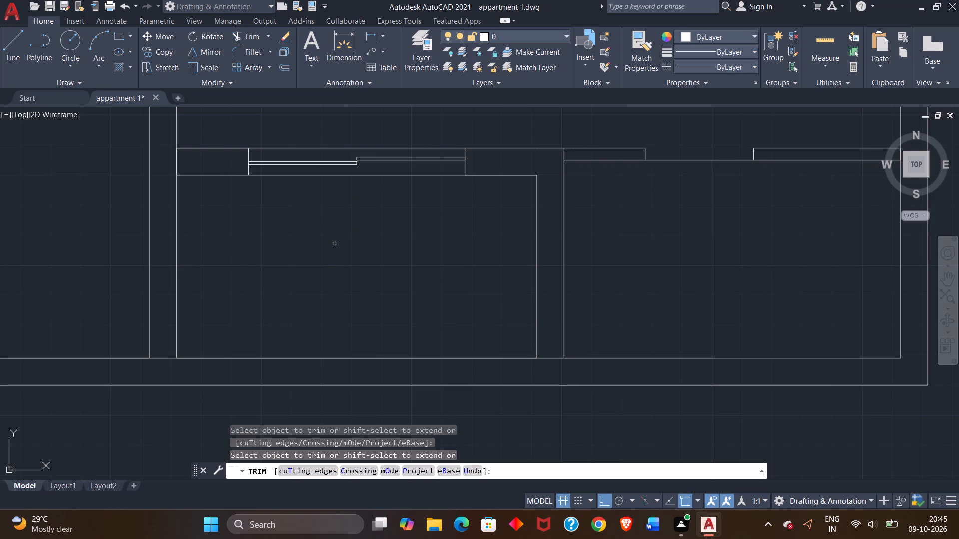
scroll(252, 245, down, 3)
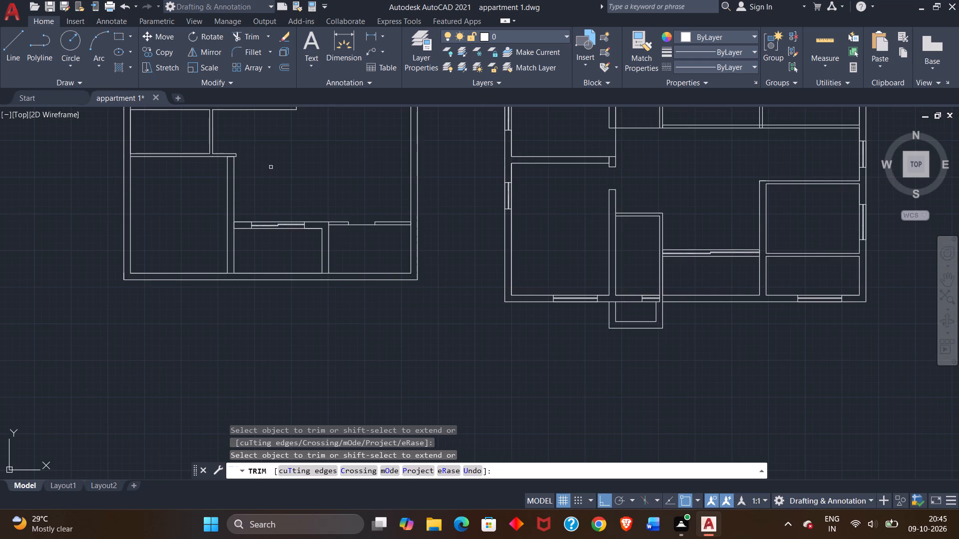
middle_drag(276, 153, 309, 219)
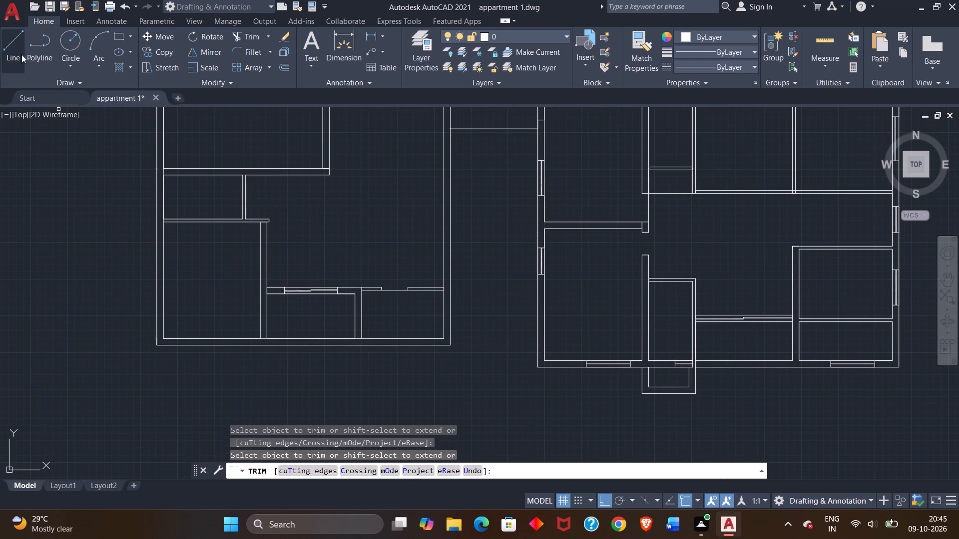
click(15, 49)
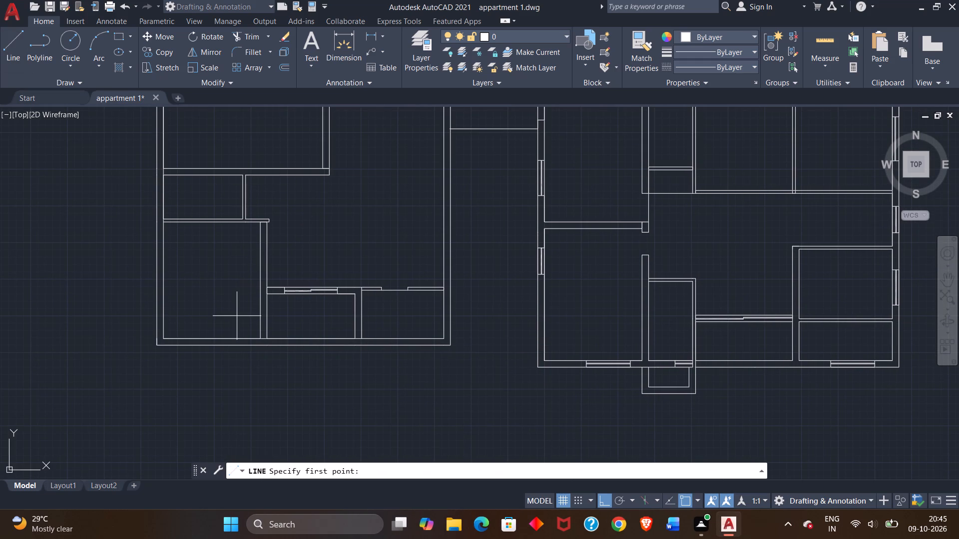
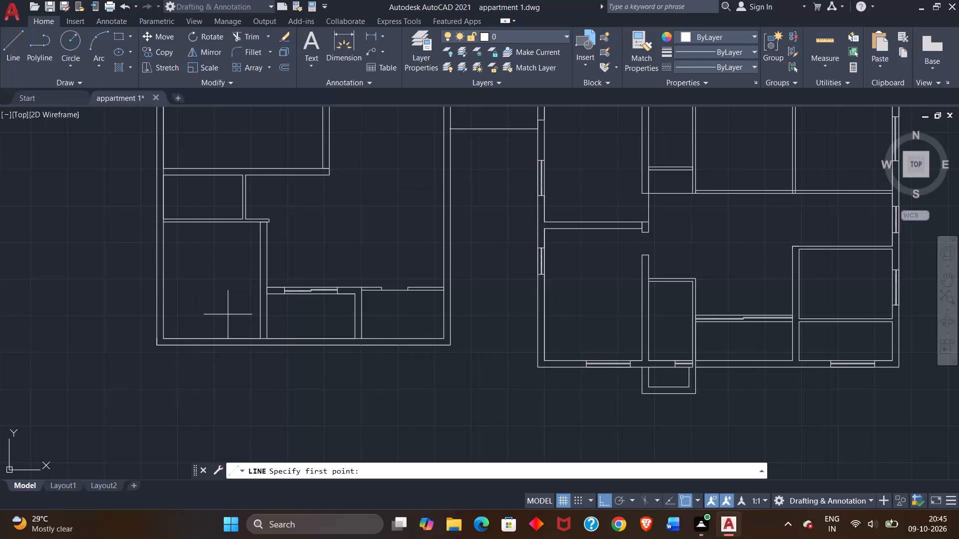
From the lower-left room's bottom-right inner corner, draw a line 2' left along the bottom wall, then straight down across the wall thickness.
middle_drag(228, 314, 226, 275)
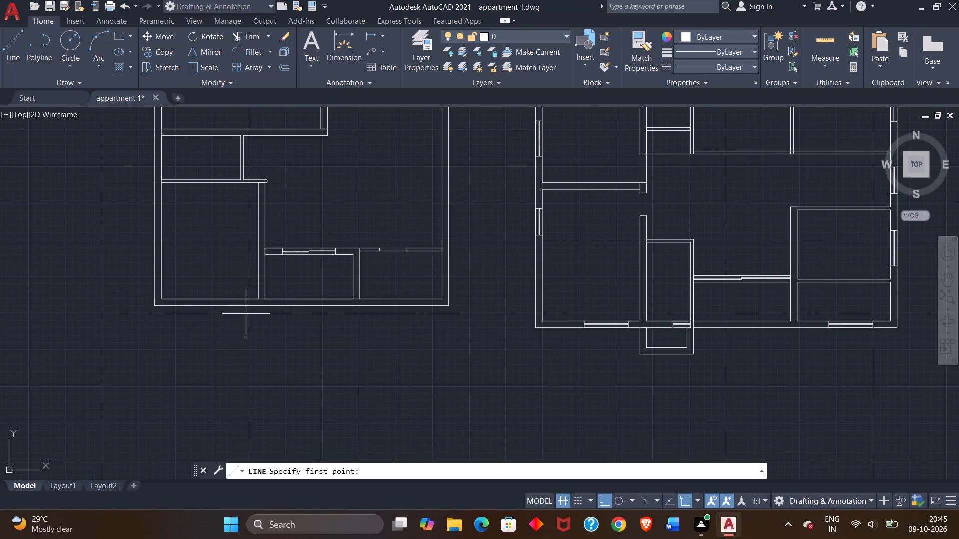
scroll(246, 307, up, 3)
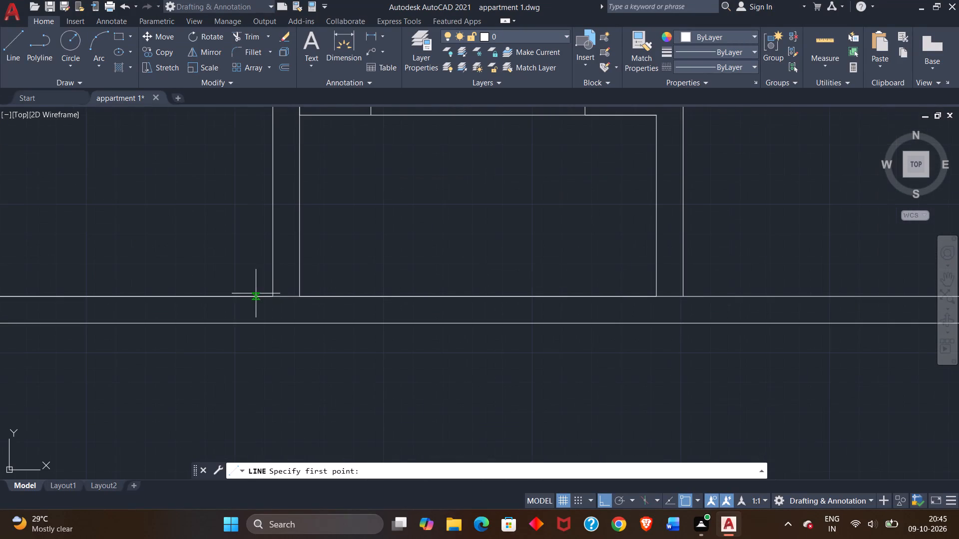
click(271, 297)
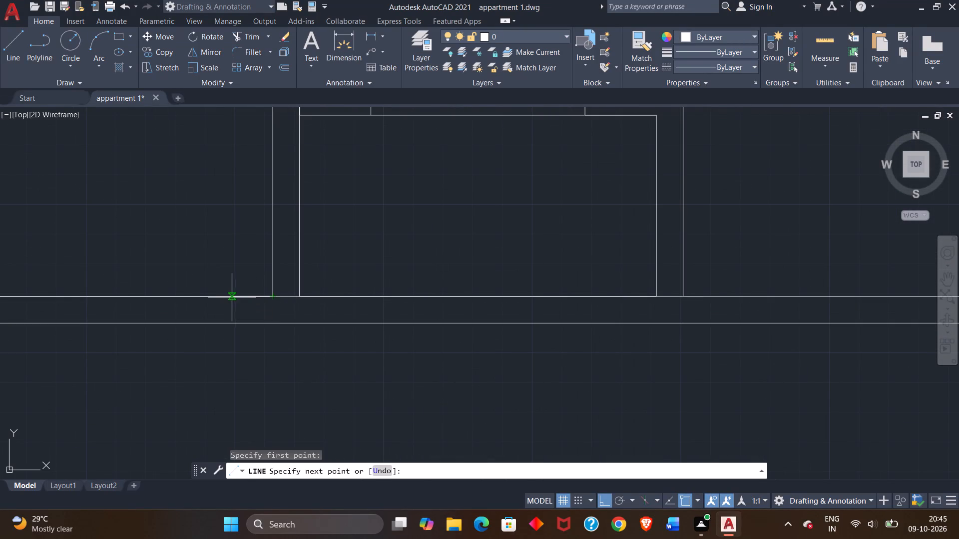
text(2')
key(Return)
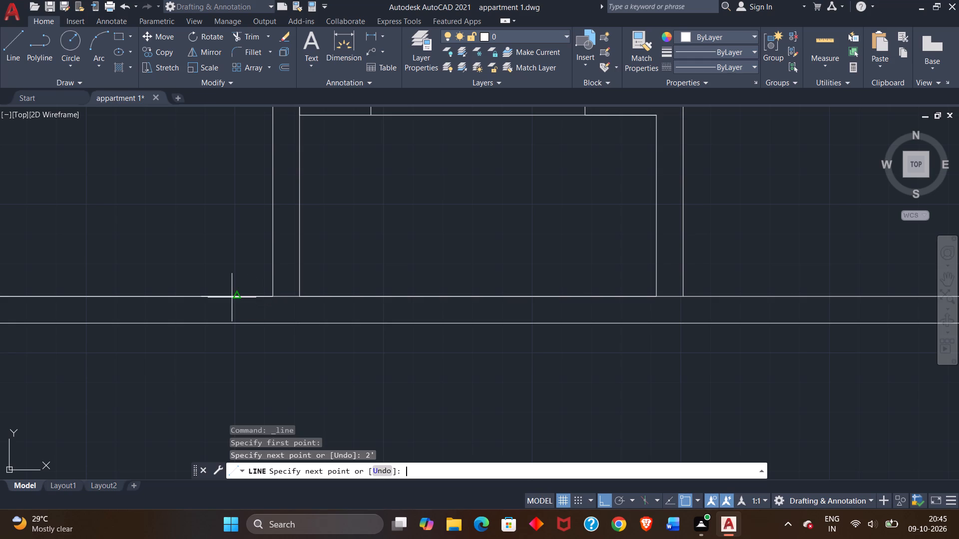
scroll(203, 330, up, 2)
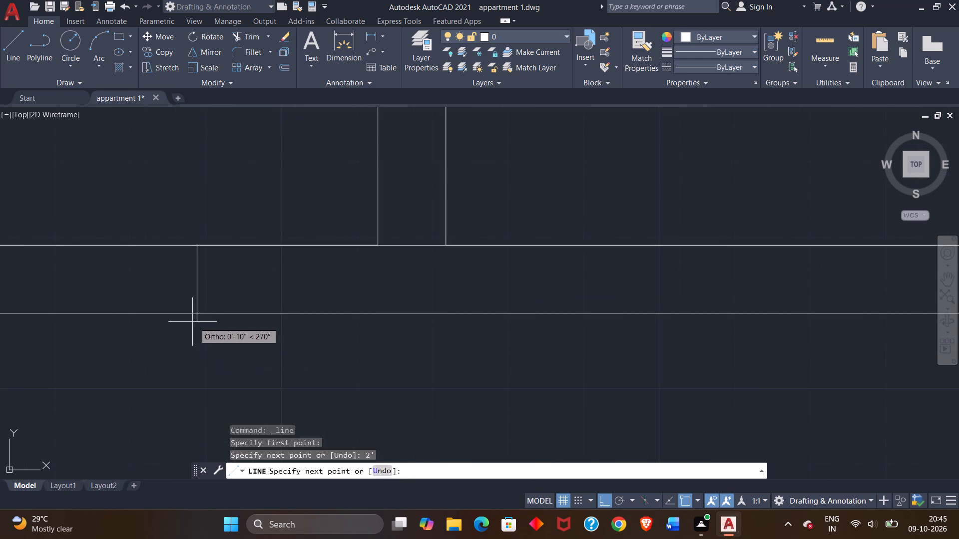
click(199, 313)
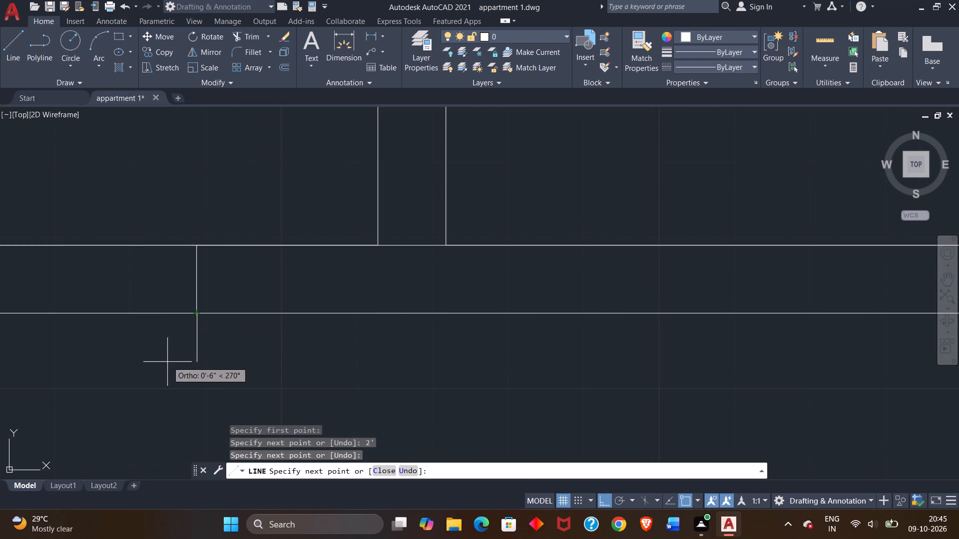
Continue the line 4' left along the bottom wall's outer face and back up to the inner face, closing the window outline.
scroll(167, 365, down, 3)
middle_drag(135, 385, 175, 374)
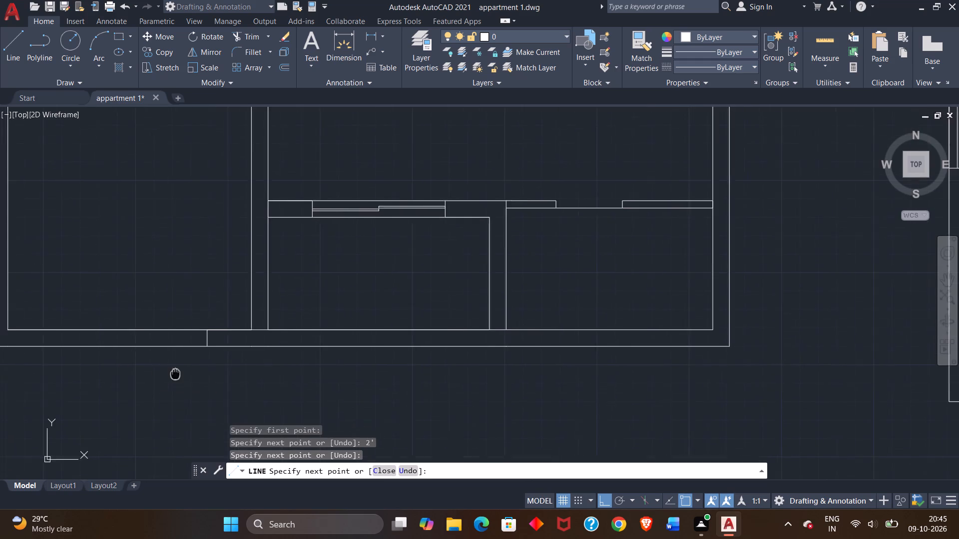
middle_drag(175, 374, 241, 358)
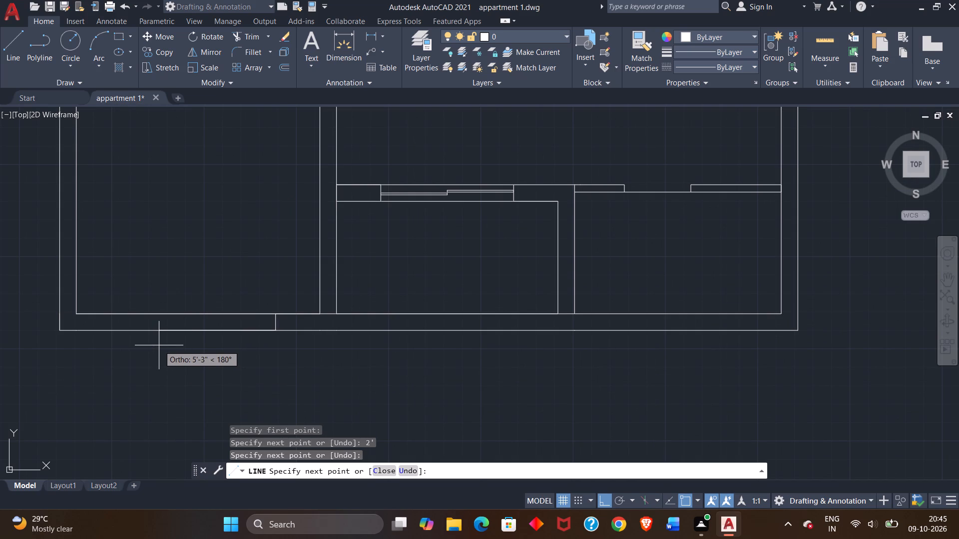
text(4')
key(Return)
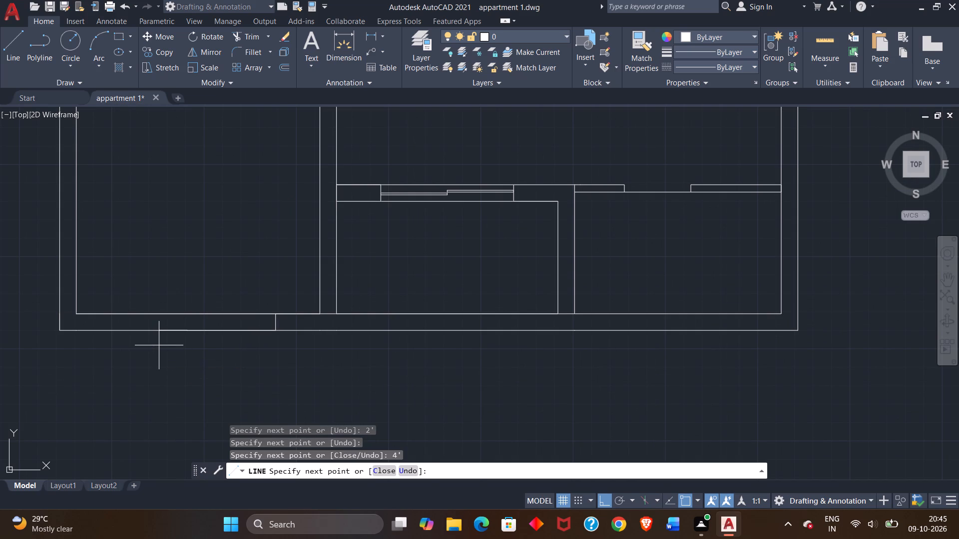
scroll(189, 311, up, 2)
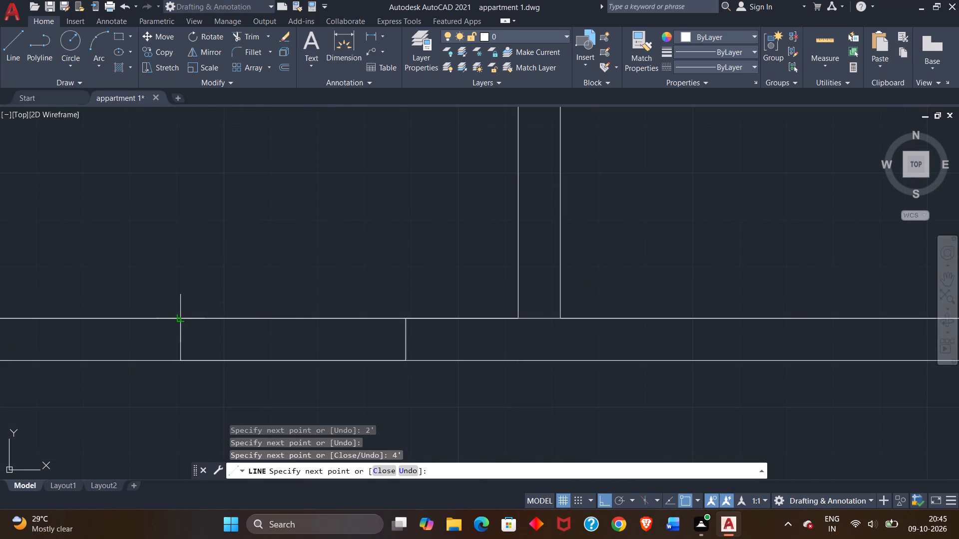
click(182, 321)
right_click(184, 315)
click(237, 325)
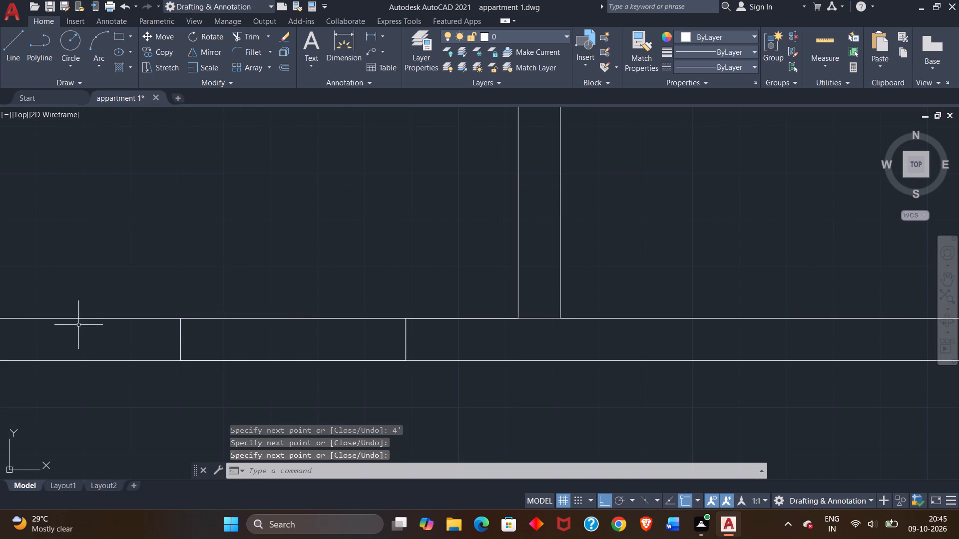
Draw a horizontal centre line across the bottom-wall window, from the midpoint of one jamb to the midpoint of the other.
click(3, 60)
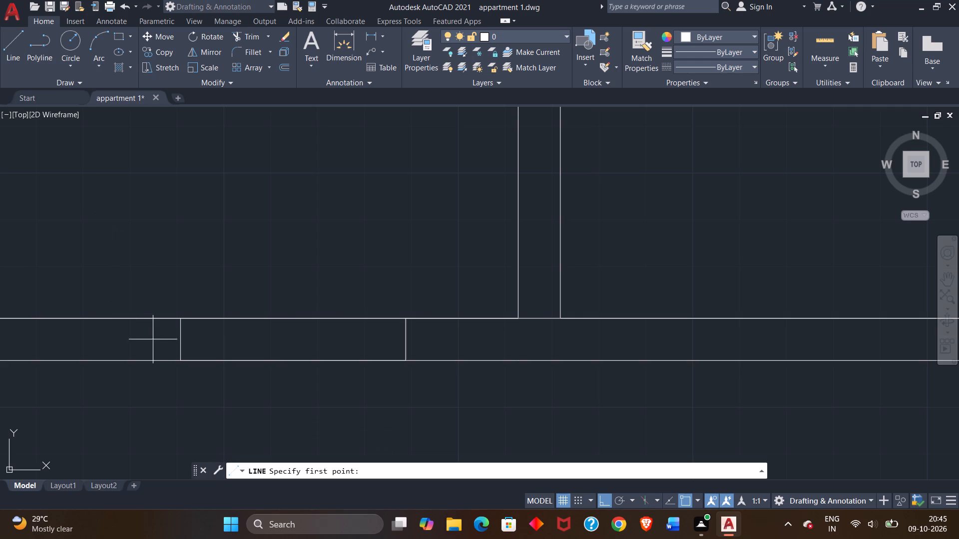
click(182, 339)
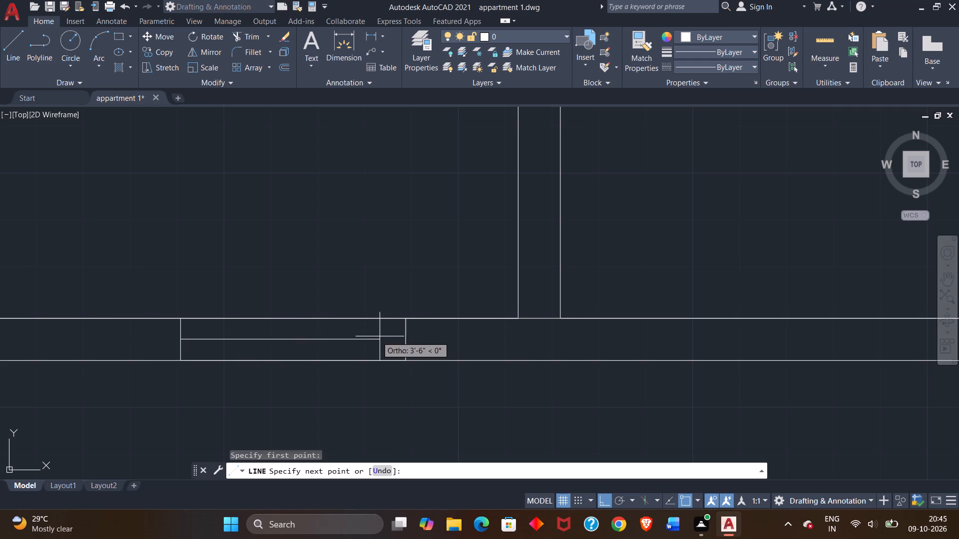
click(409, 339)
right_click(409, 339)
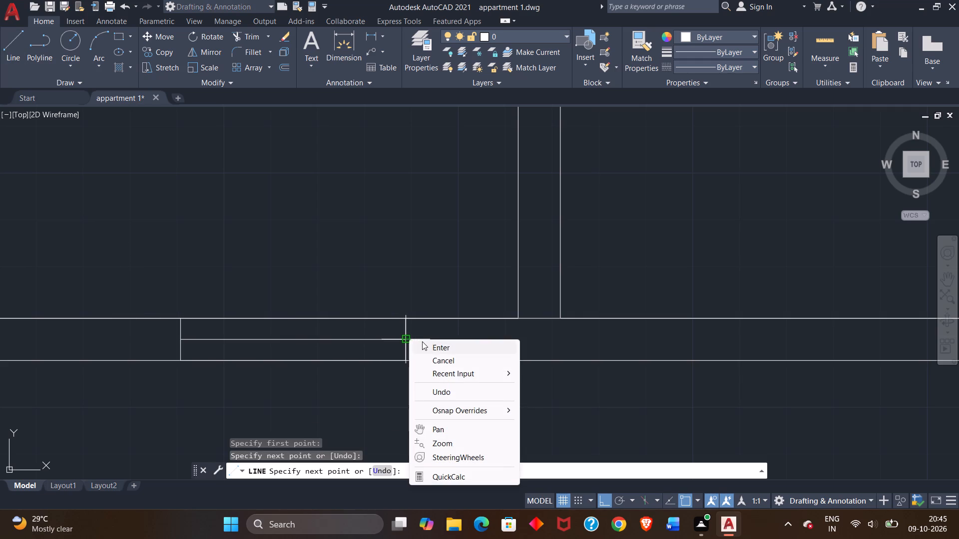
double_click(423, 341)
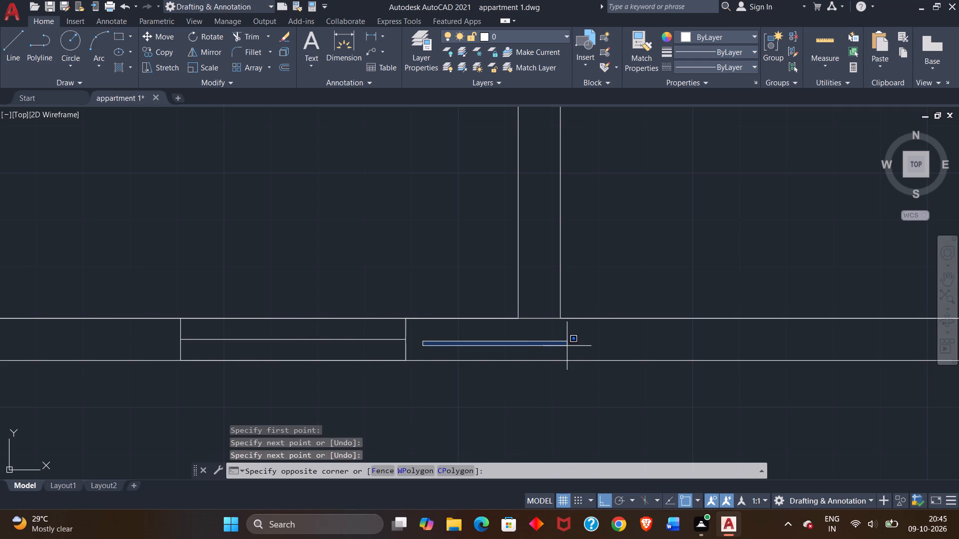
click(567, 346)
Offset the bottom window's centre line 1" upward to form the glass pane.
click(360, 339)
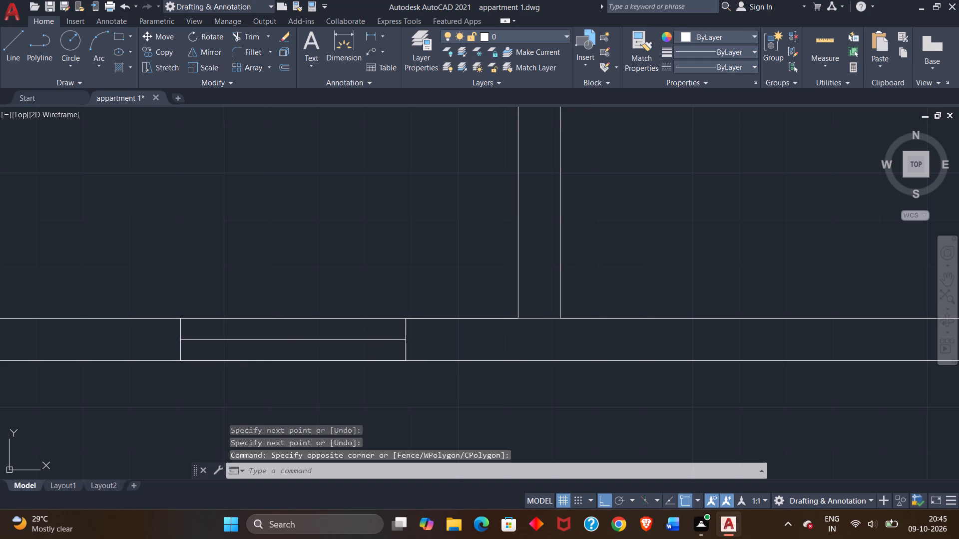
text(off)
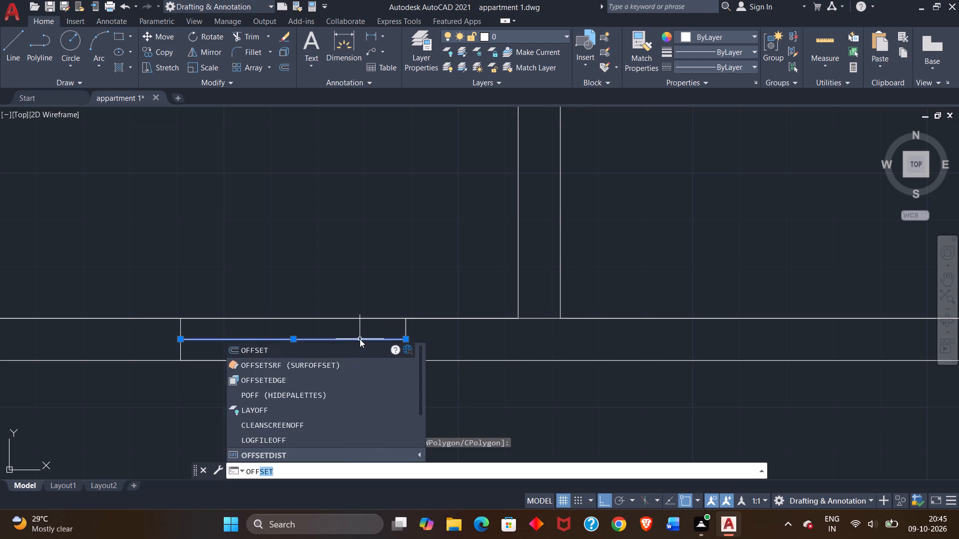
key(Return)
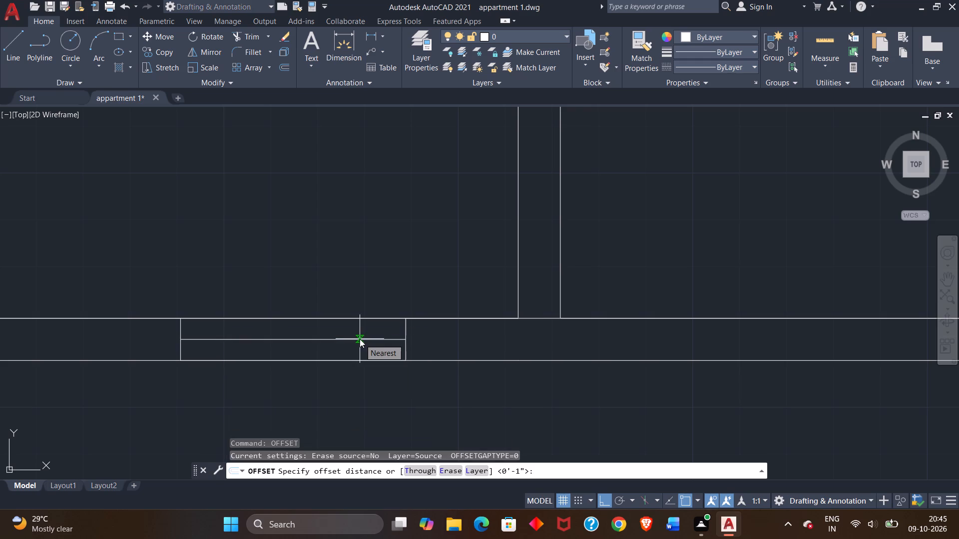
key(1)
key(shift+quotedbl)
key(Return)
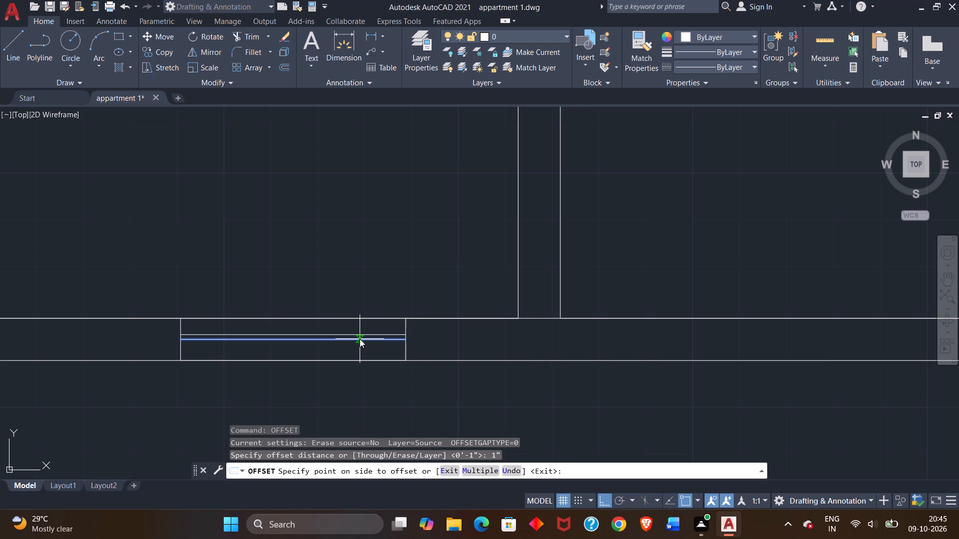
click(352, 325)
From the lower-left room's top-left inner corner, draw a short line down the left wall's inner face, then across the wall to its outer face.
scroll(368, 350, down, 2)
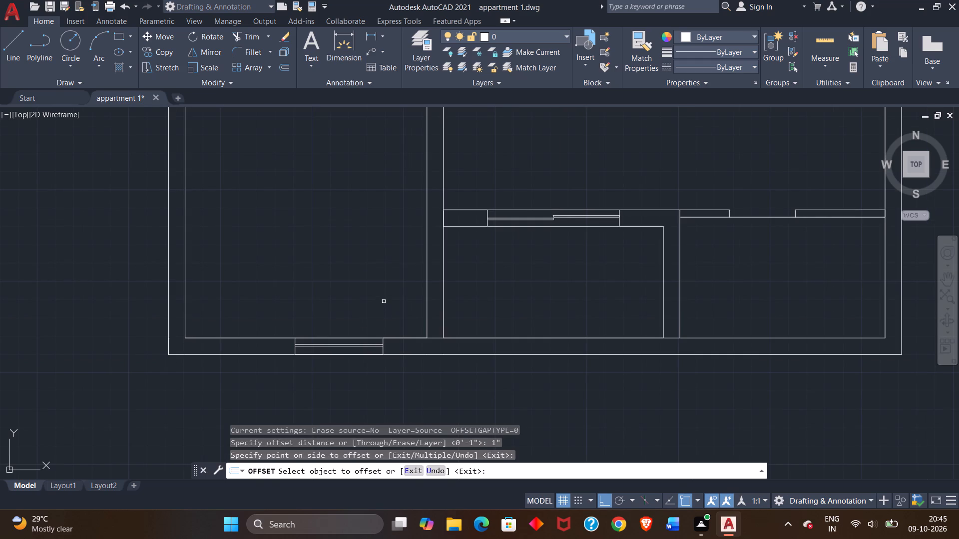
middle_drag(344, 286, 375, 340)
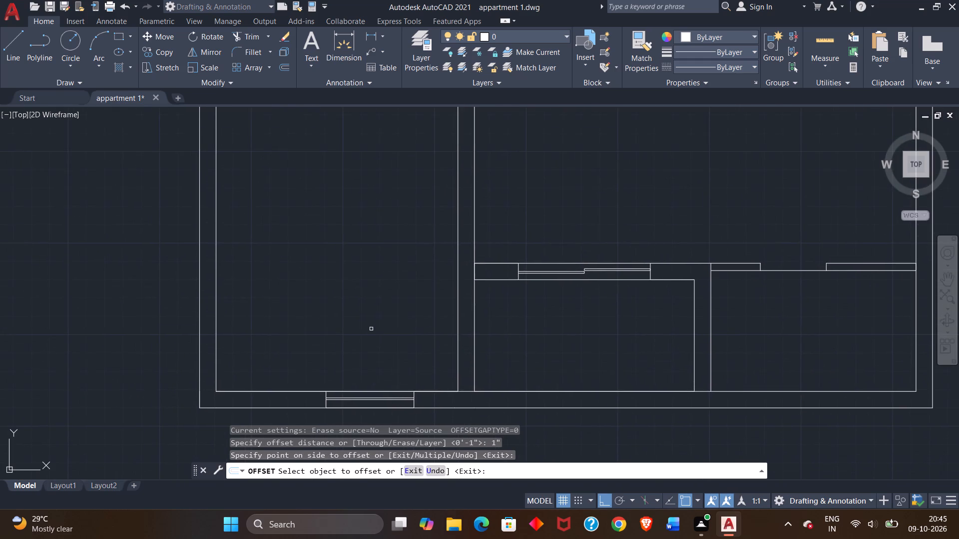
scroll(369, 322, down, 2)
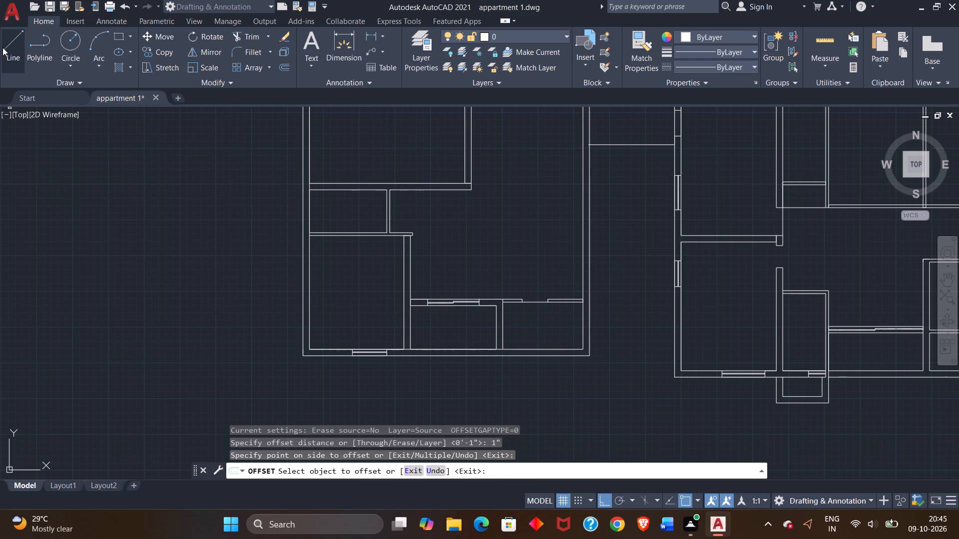
click(2, 47)
scroll(321, 246, up, 2)
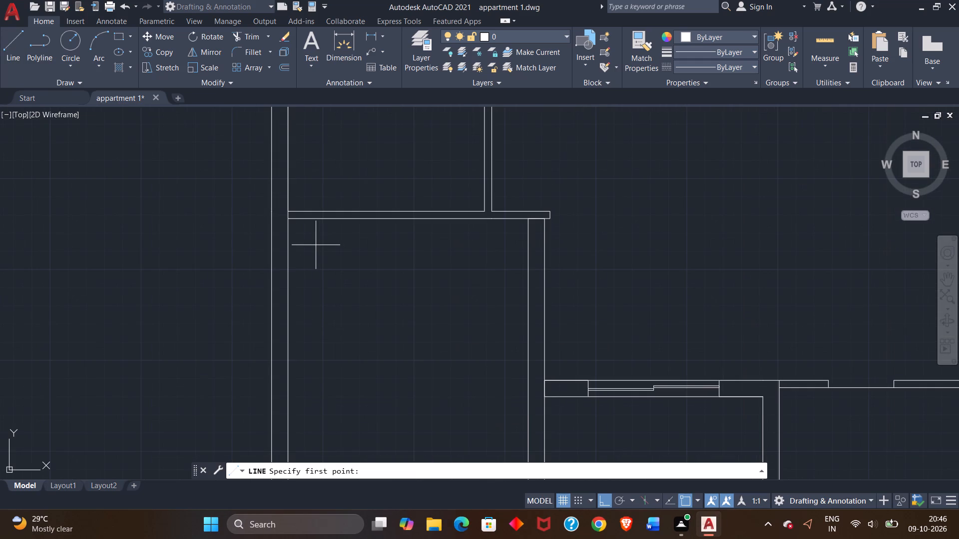
click(285, 220)
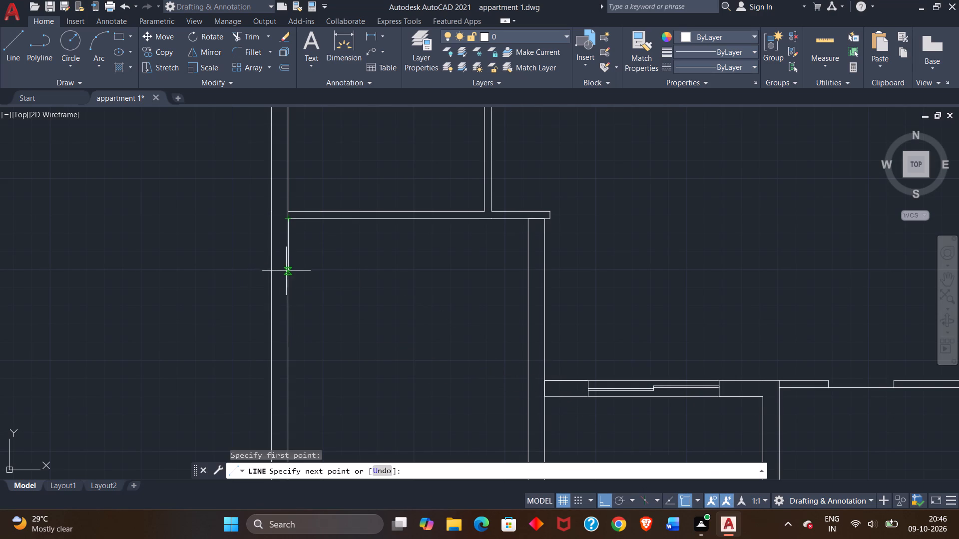
scroll(288, 280, up, 1)
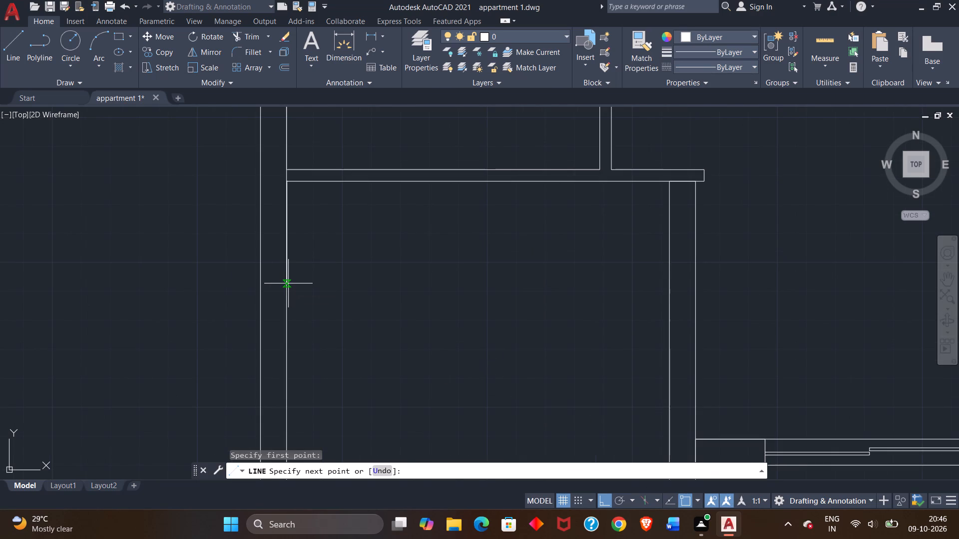
click(286, 219)
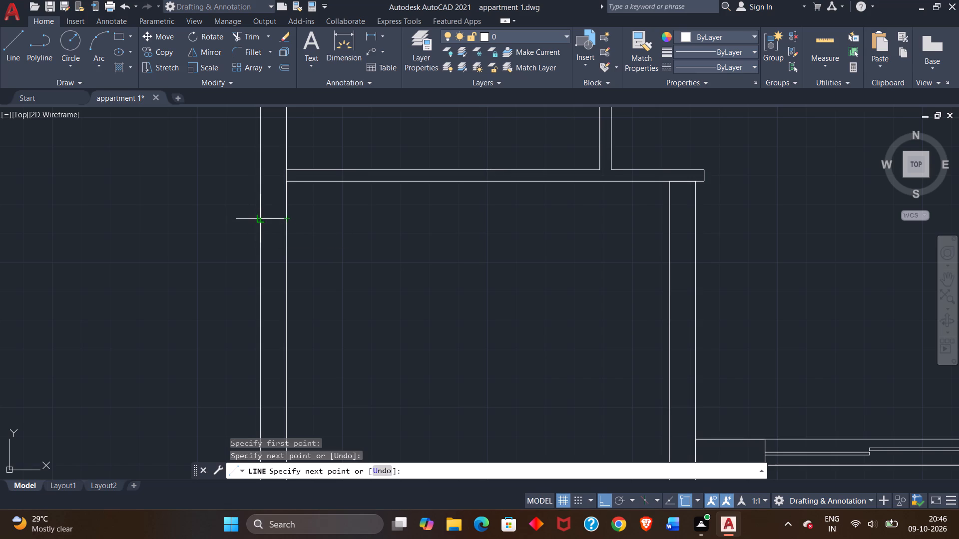
click(257, 219)
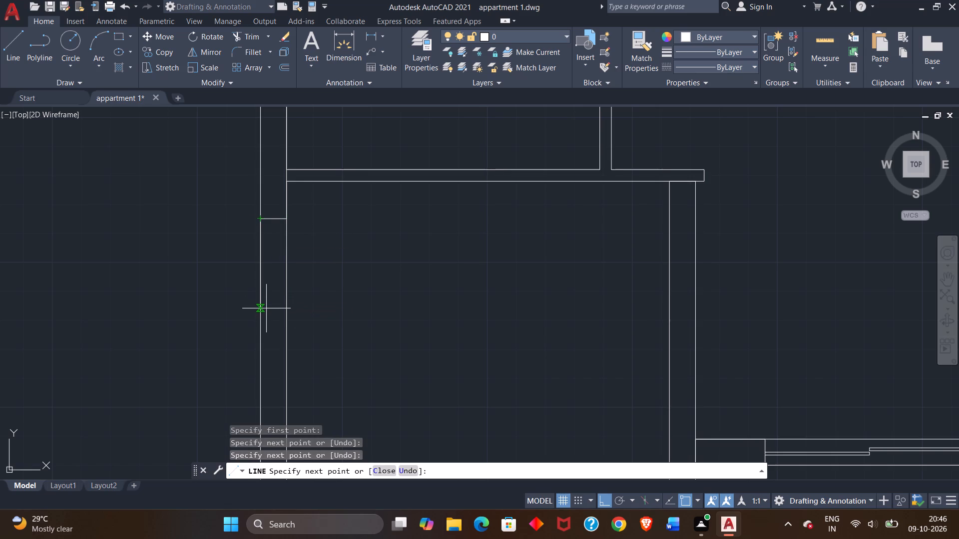
Continue the line 4' down the left wall's outer face and back across to the inner face, completing the window outline.
middle_drag(264, 308, 252, 272)
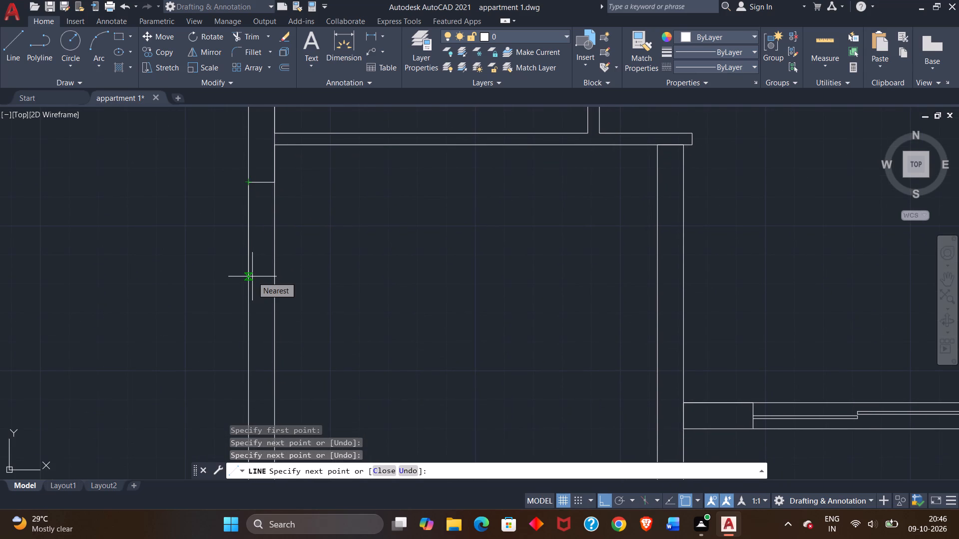
text(4')
key(Return)
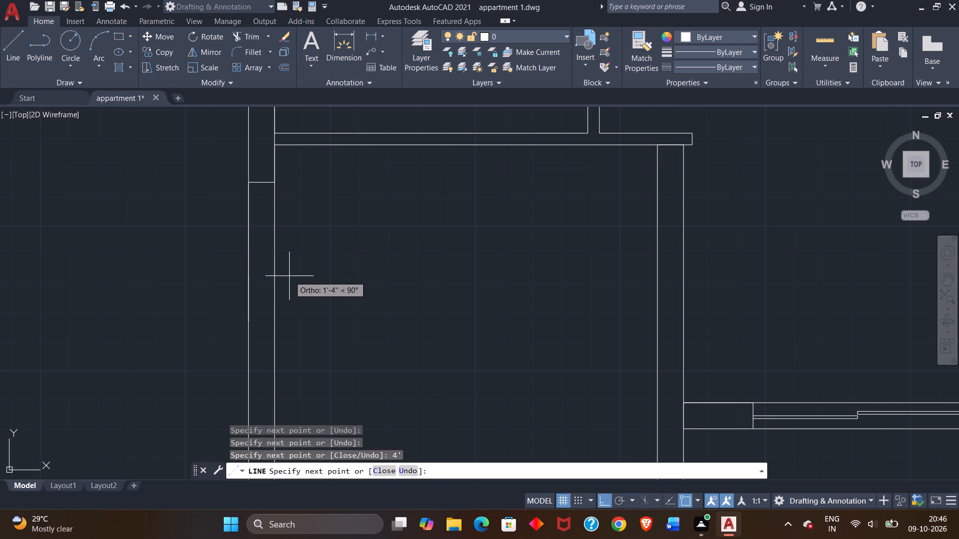
scroll(290, 277, down, 3)
scroll(299, 283, up, 3)
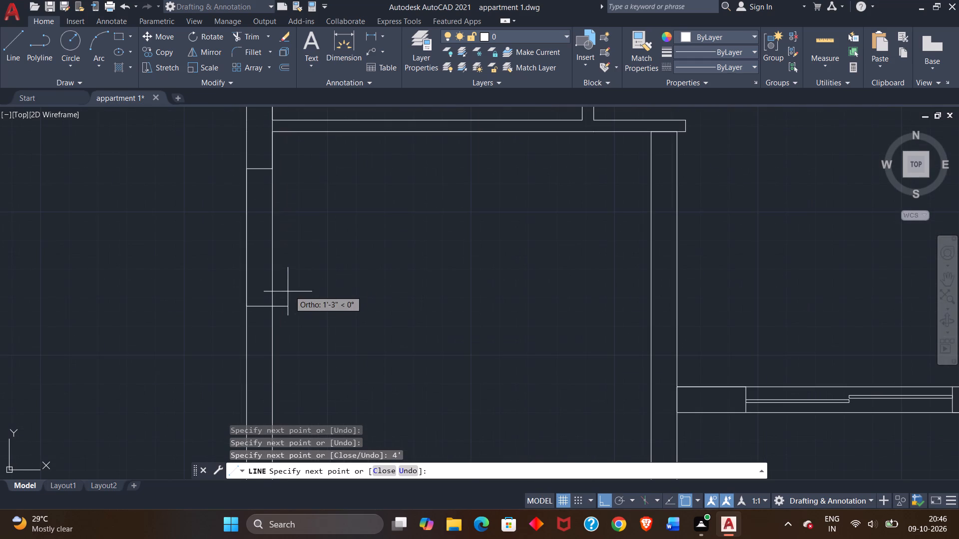
click(271, 308)
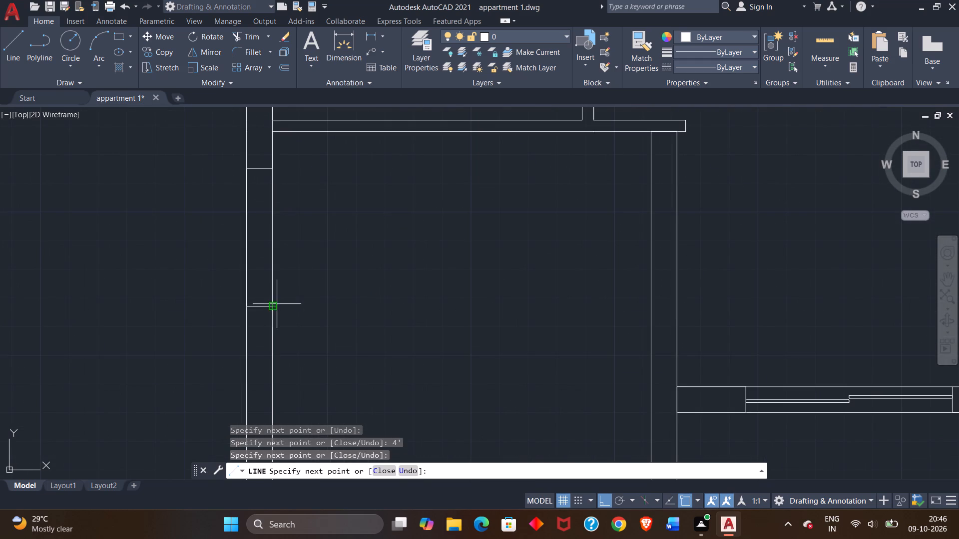
right_click(289, 298)
click(320, 305)
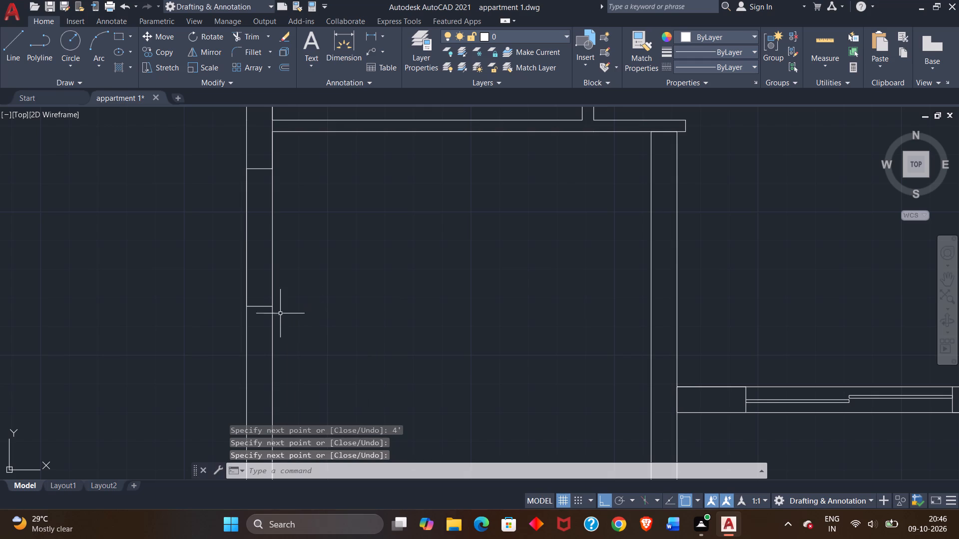
Draw a vertical centre line through the left-wall window of the lower-left room, from the top jamb's midpoint to the bottom jamb's midpoint.
click(4, 49)
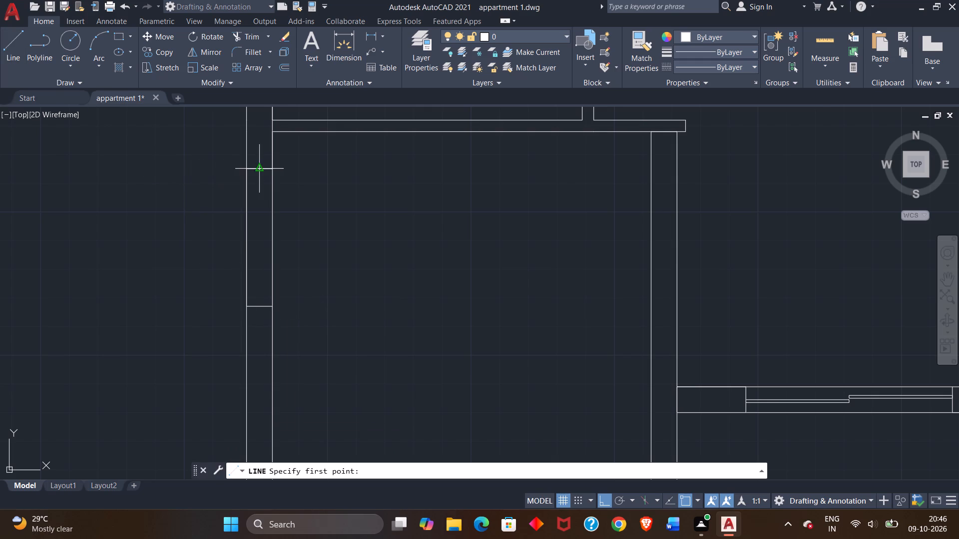
scroll(262, 167, up, 3)
click(250, 176)
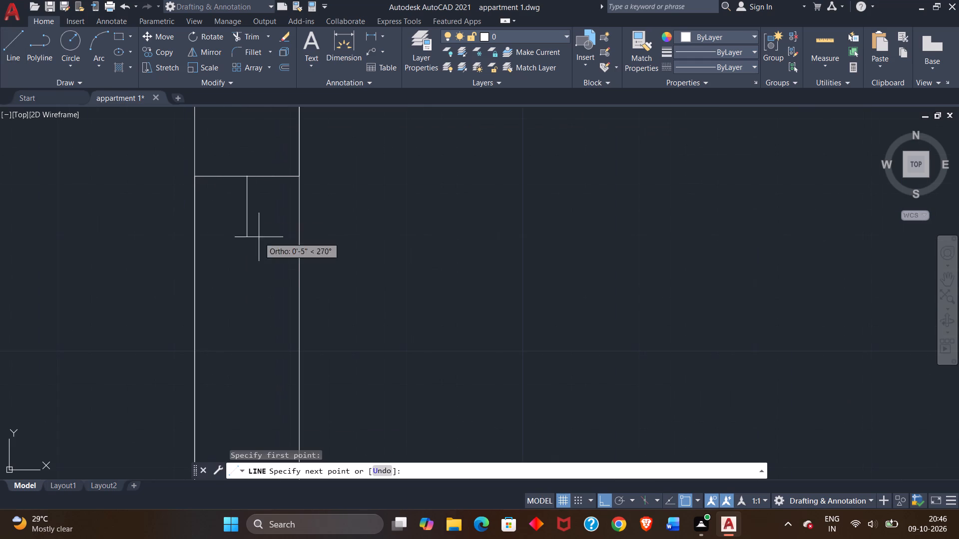
scroll(257, 274, down, 2)
middle_drag(252, 315, 218, 174)
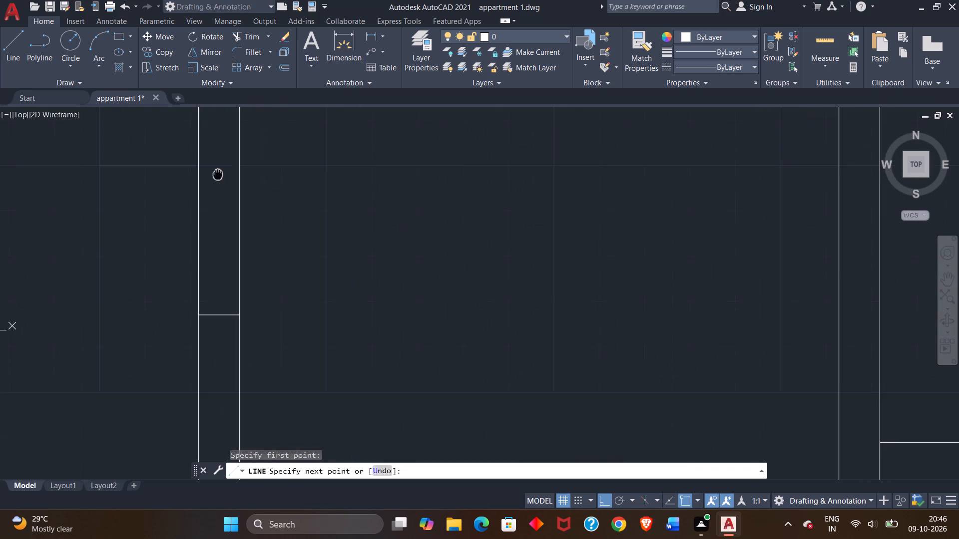
middle_drag(218, 174, 218, 173)
scroll(217, 309, up, 2)
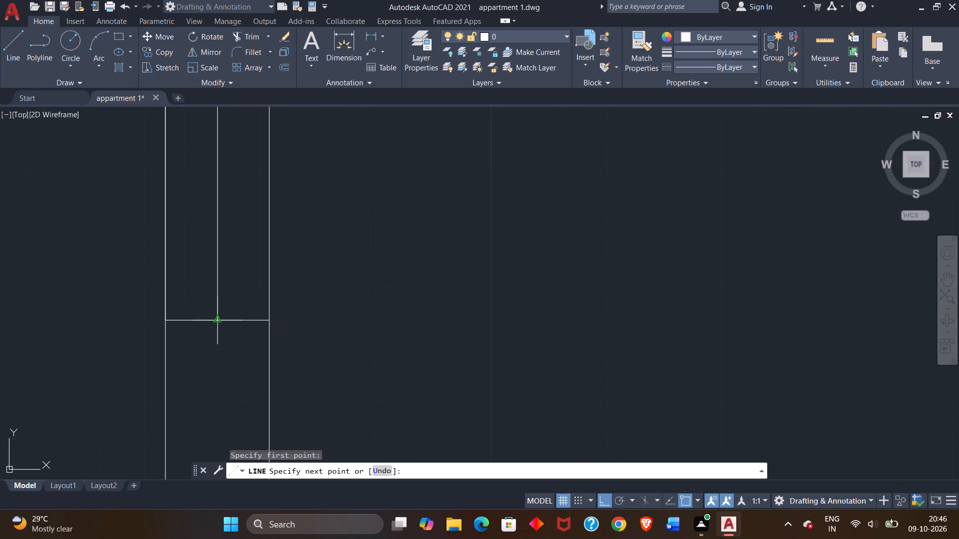
click(216, 319)
right_click(229, 298)
click(257, 304)
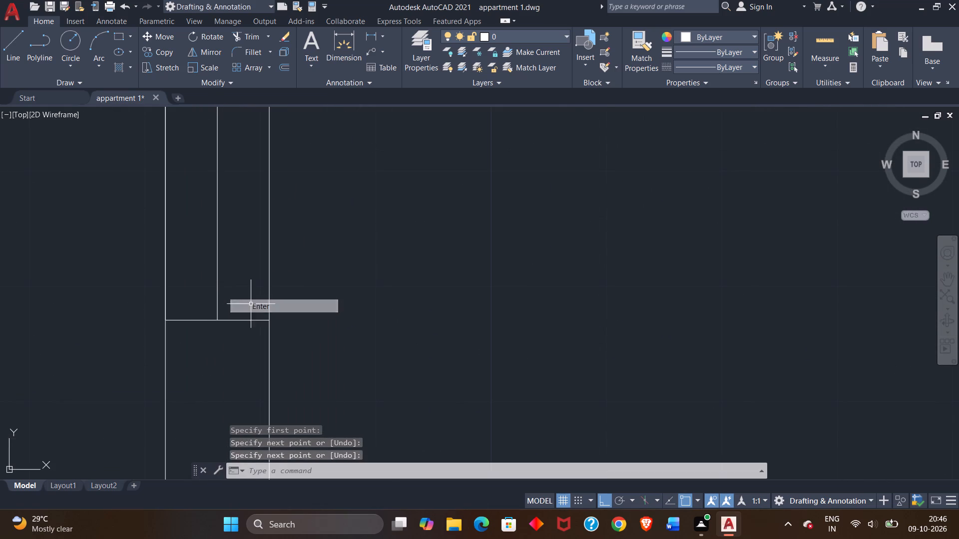
Offset the left-wall window's centre line 1" toward the wall's outer face to form the glass pane.
click(218, 250)
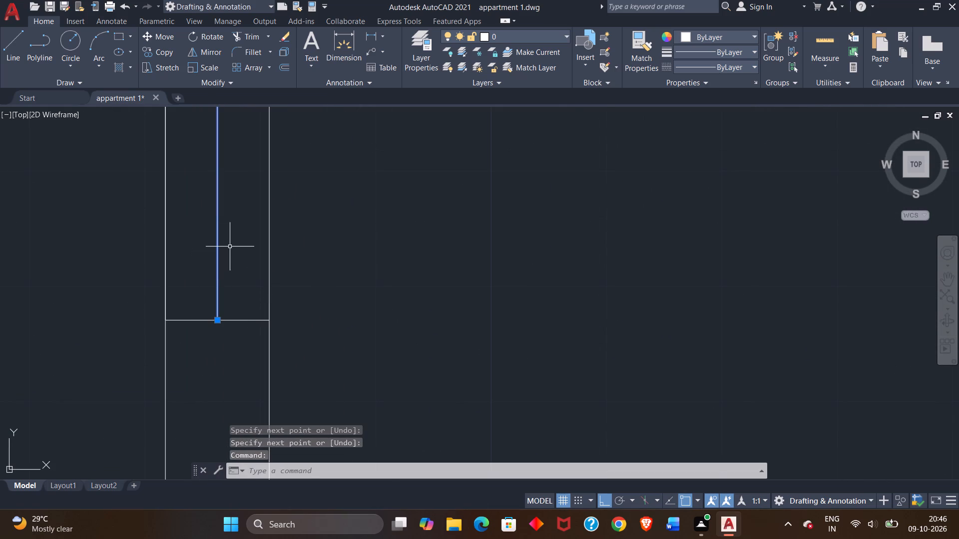
text(off)
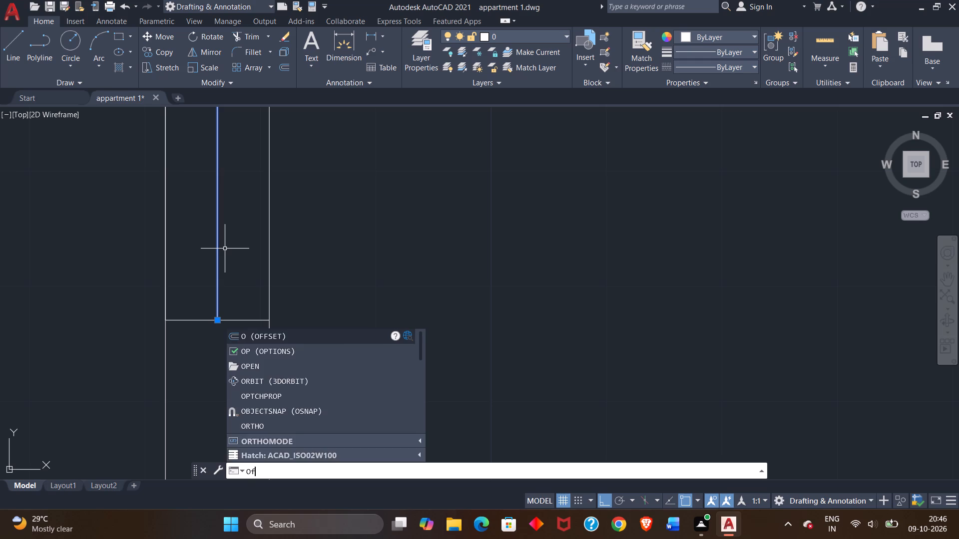
key(Return)
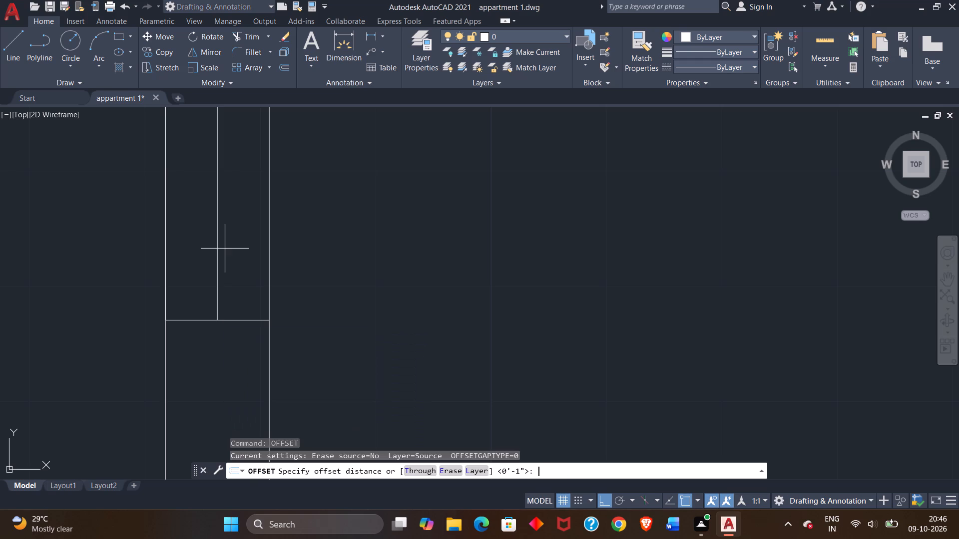
key(1)
key(shift+quotedbl)
key(Return)
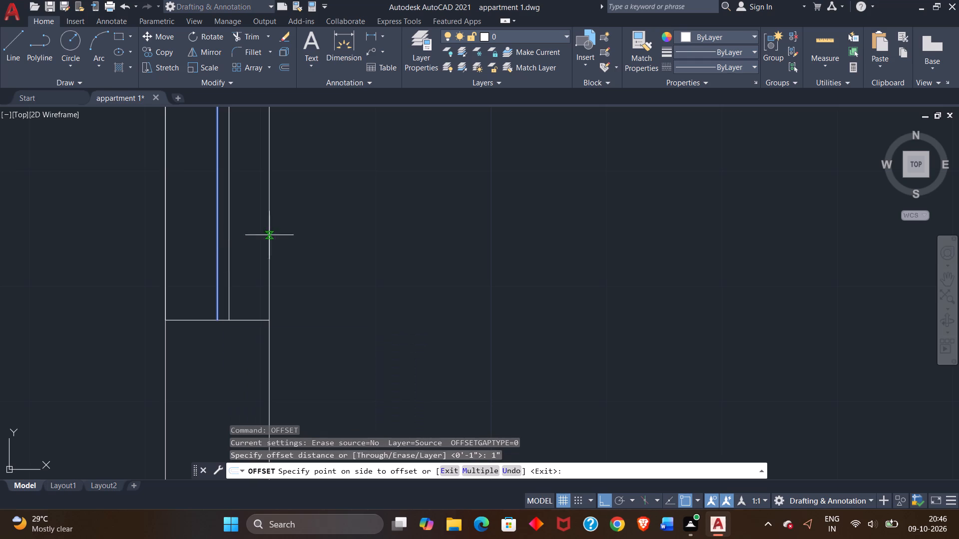
click(192, 277)
From the bottom-left inner corner of the small room above, draw a short line up the left wall's inner face, then across to its outer face.
scroll(235, 277, down, 2)
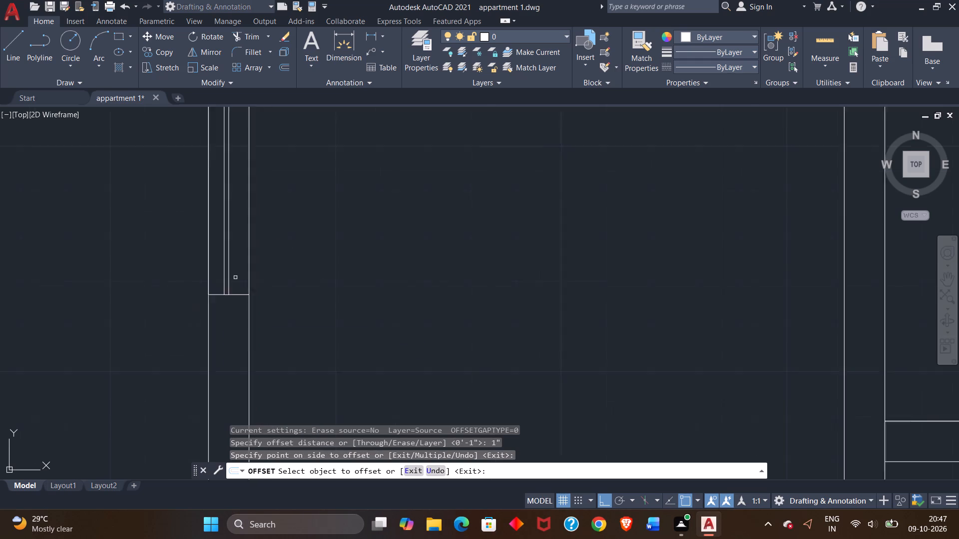
scroll(235, 277, down, 1)
scroll(302, 250, down, 2)
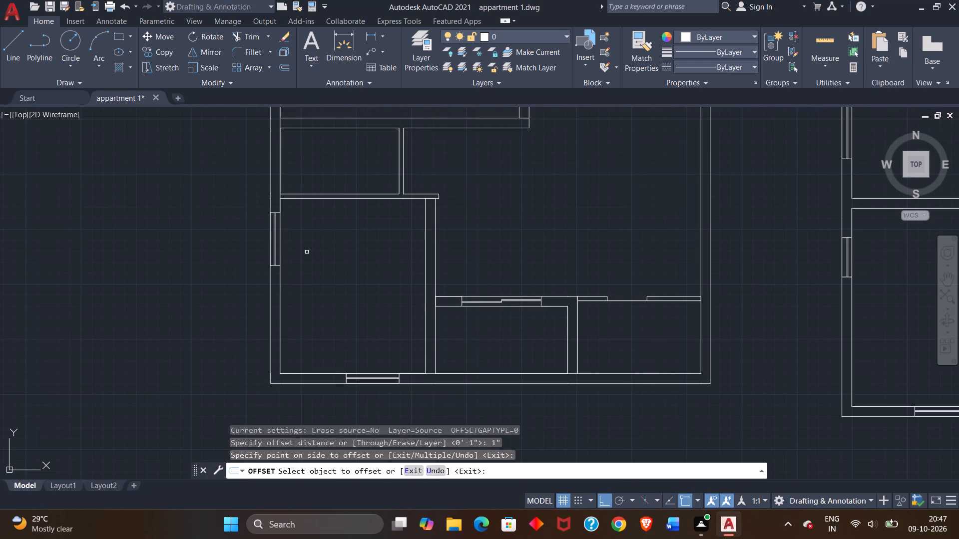
middle_drag(306, 252, 294, 225)
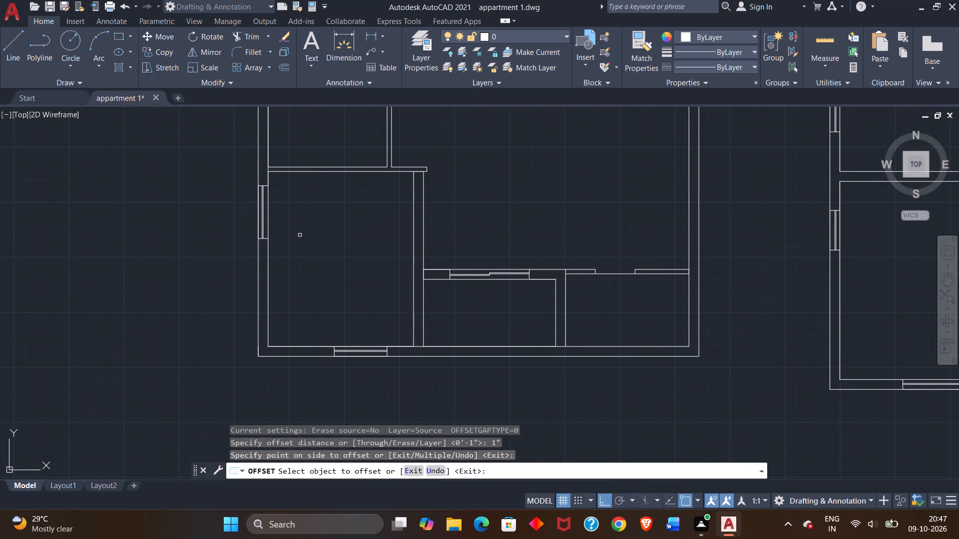
middle_drag(301, 234, 317, 323)
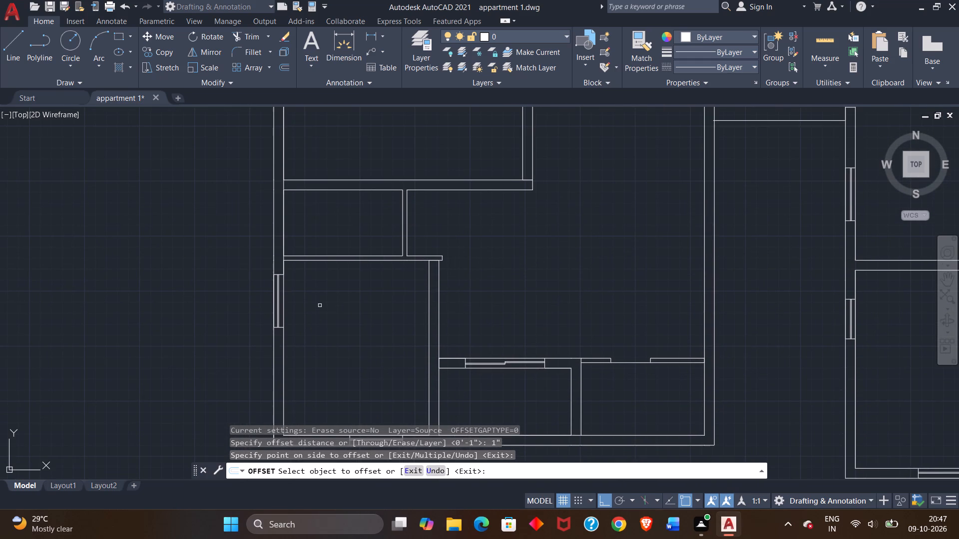
click(6, 52)
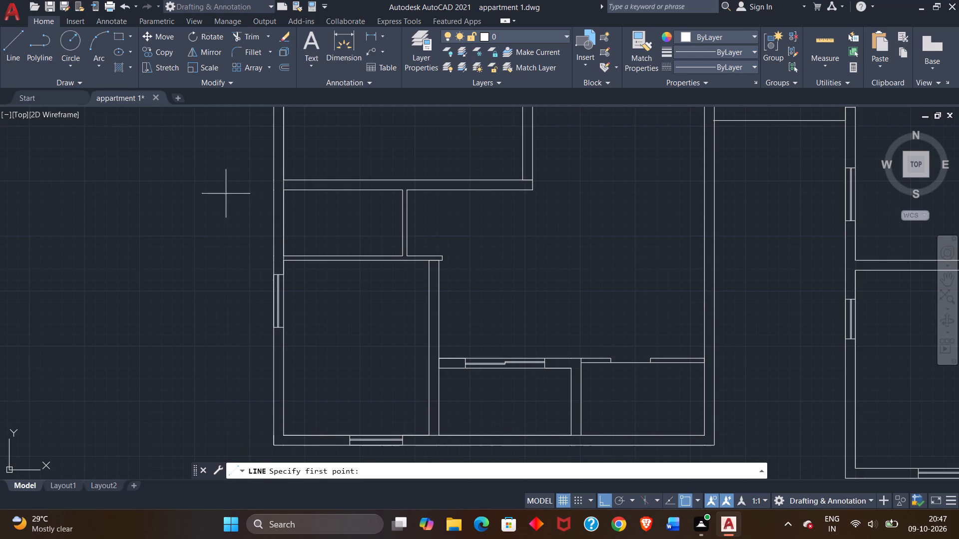
scroll(260, 235, up, 2)
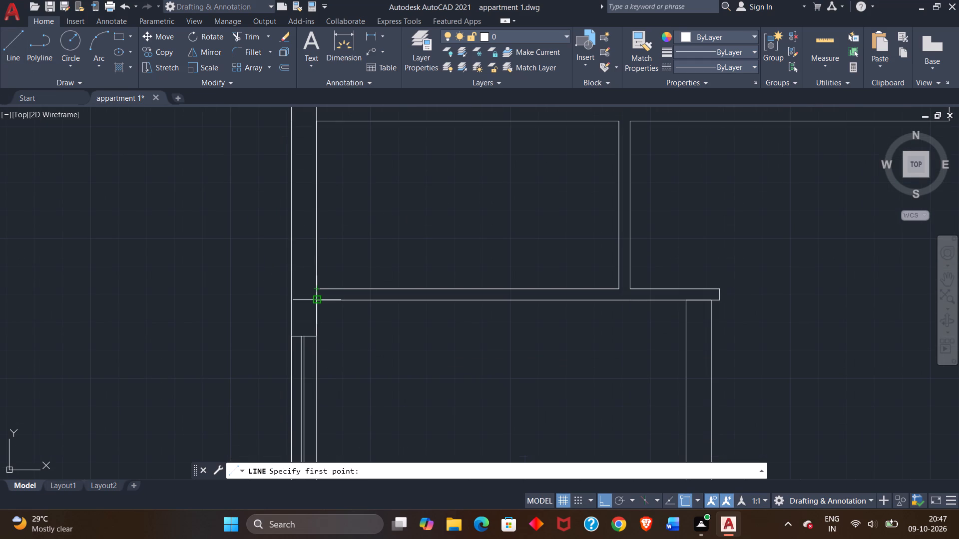
click(317, 290)
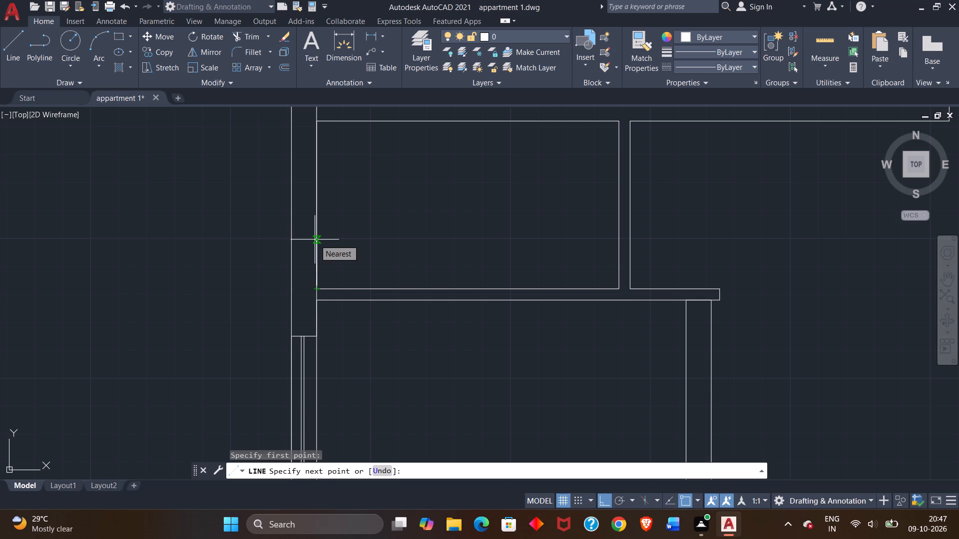
scroll(315, 240, up, 2)
click(316, 242)
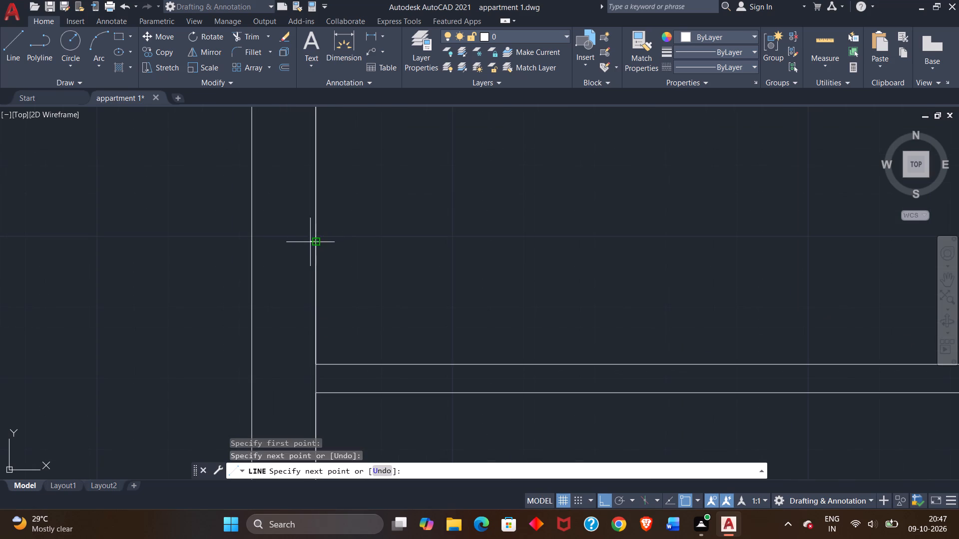
click(255, 243)
Continue the line 2' up the left wall's outer face and back across to the inner face, completing the small room's window outline.
scroll(255, 190, down, 3)
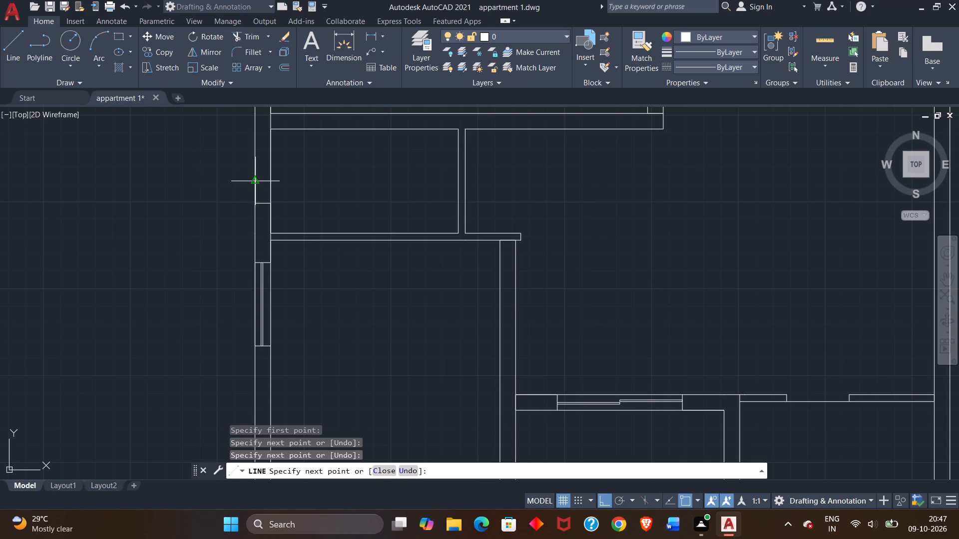
text(2')
key(Return)
key(apostrophe)
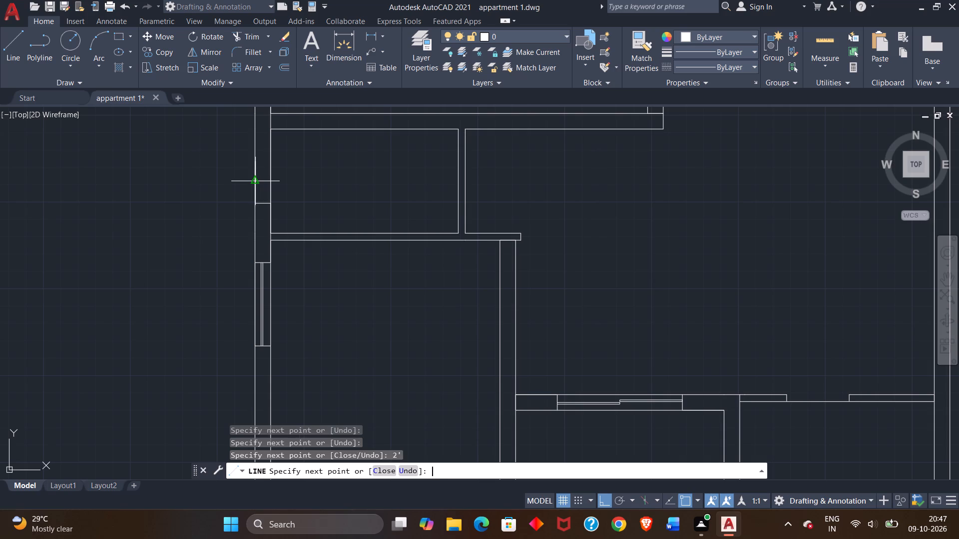
scroll(274, 165, up, 3)
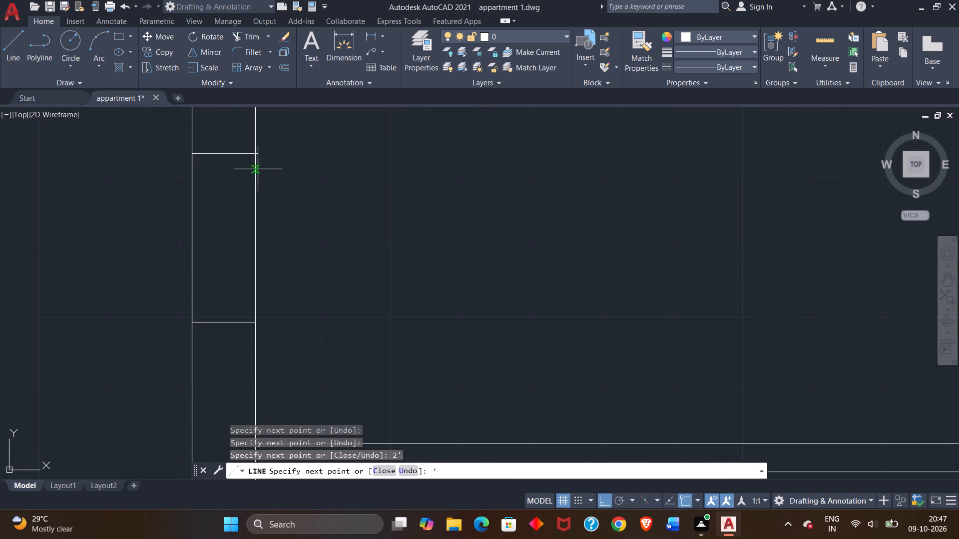
right_click(256, 155)
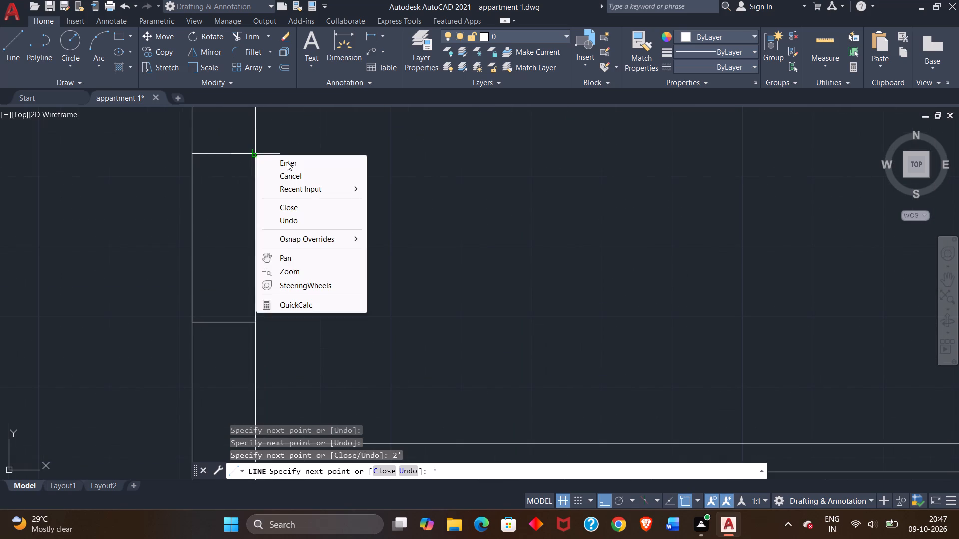
click(287, 162)
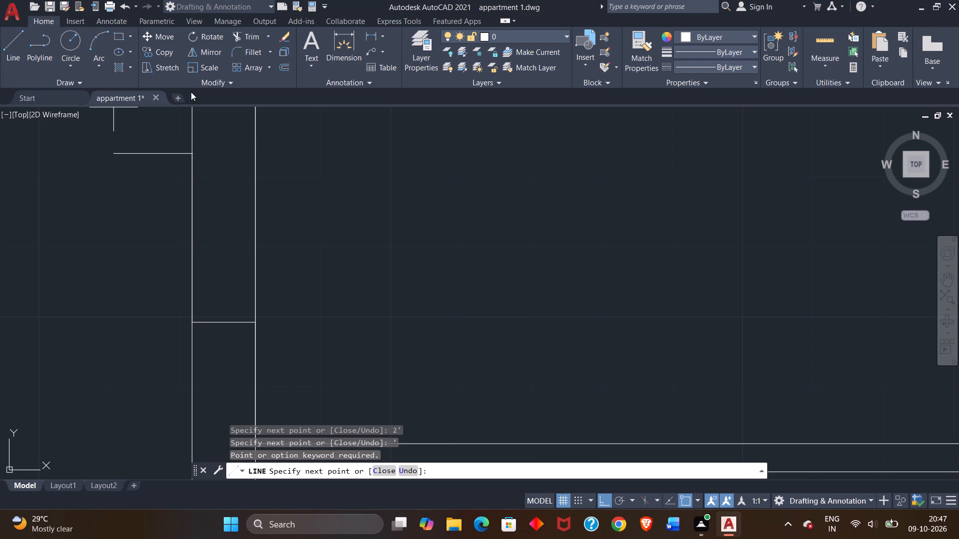
click(257, 156)
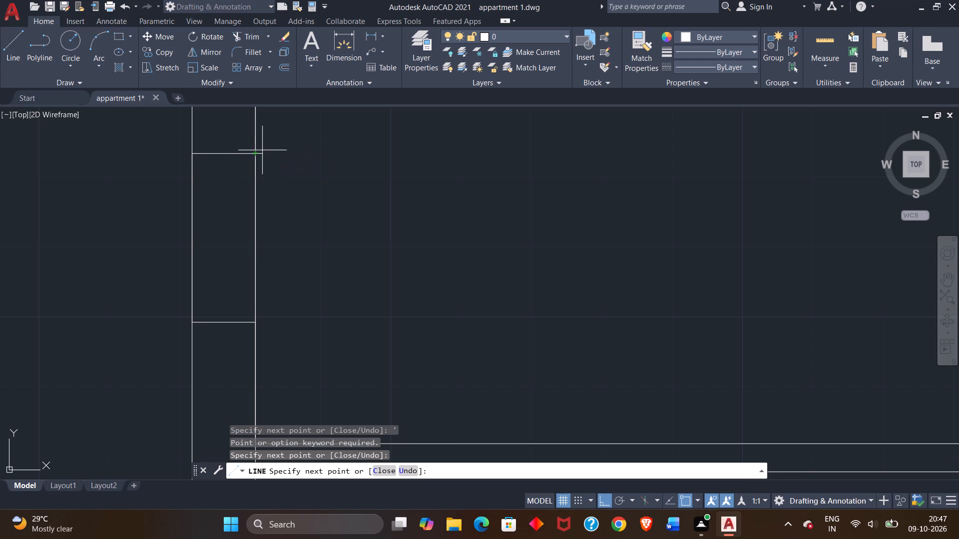
right_click(262, 148)
click(281, 153)
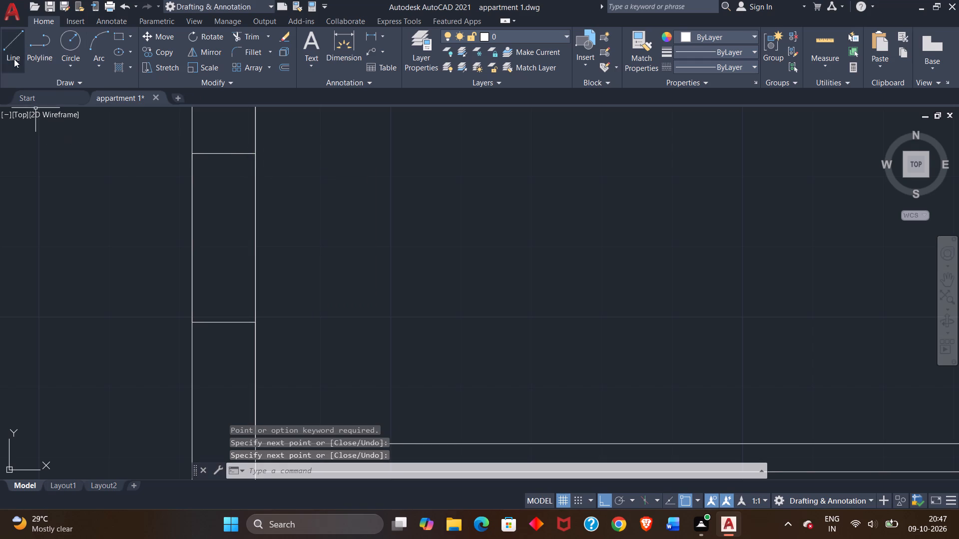
Draw a vertical centre line through the small room's 2' window, from one jamb's midpoint to the other's.
click(13, 52)
click(227, 155)
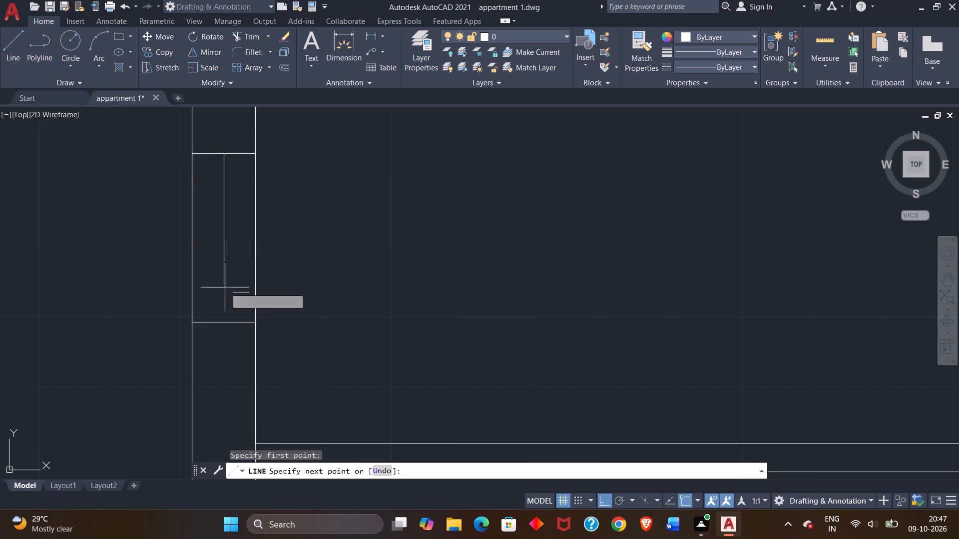
click(227, 323)
right_click(233, 305)
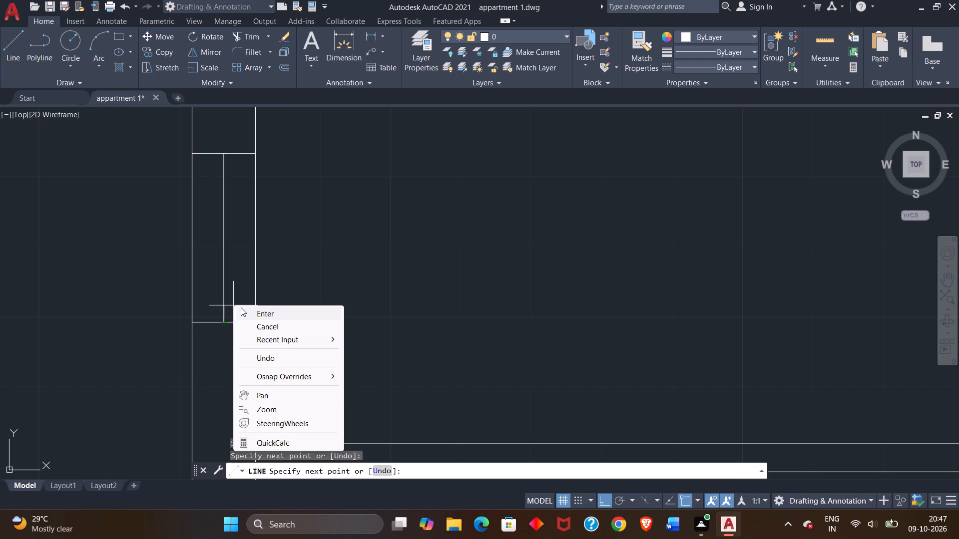
click(254, 312)
Offset the small window's centre line 1" toward the room side to form the glass pane.
click(223, 255)
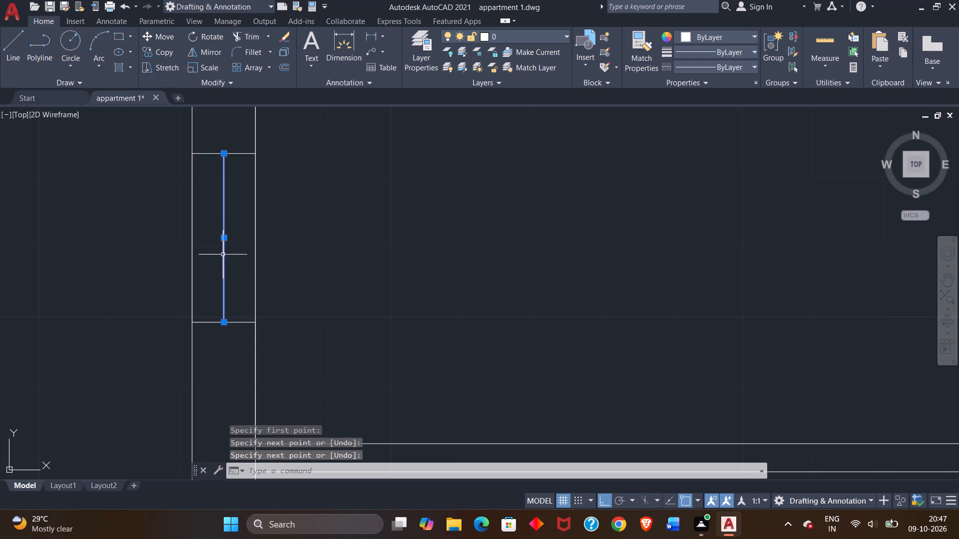
text(off)
key(Return)
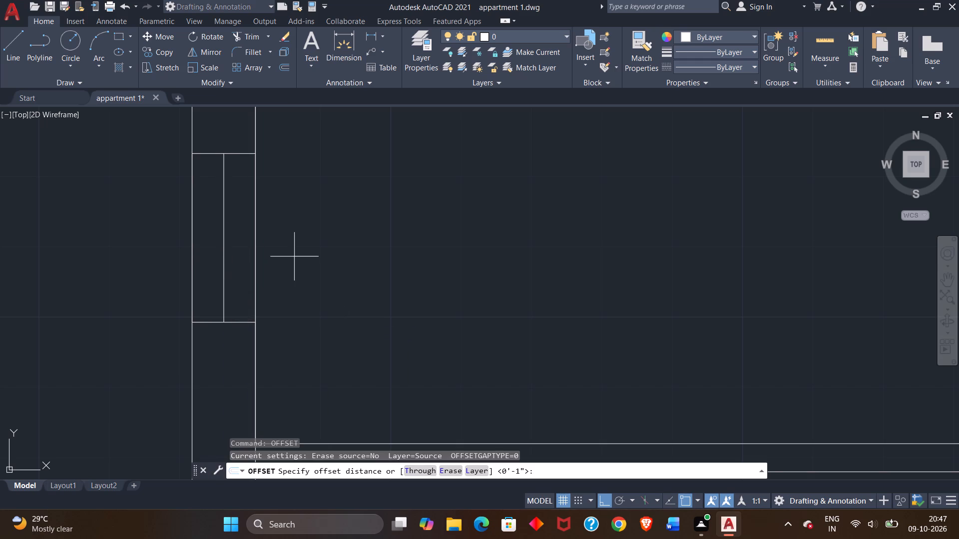
click(223, 259)
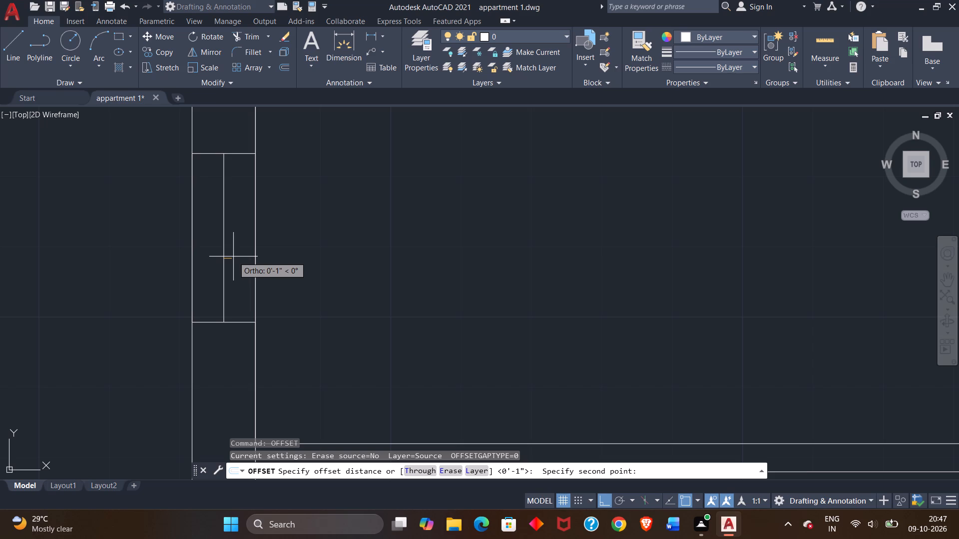
key(1)
key(shift+quotedbl)
key(Return)
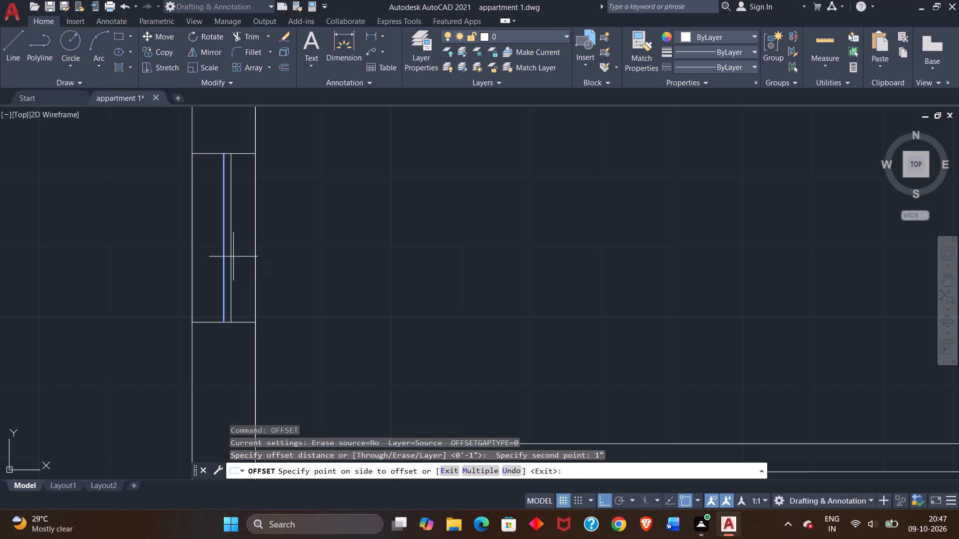
click(241, 255)
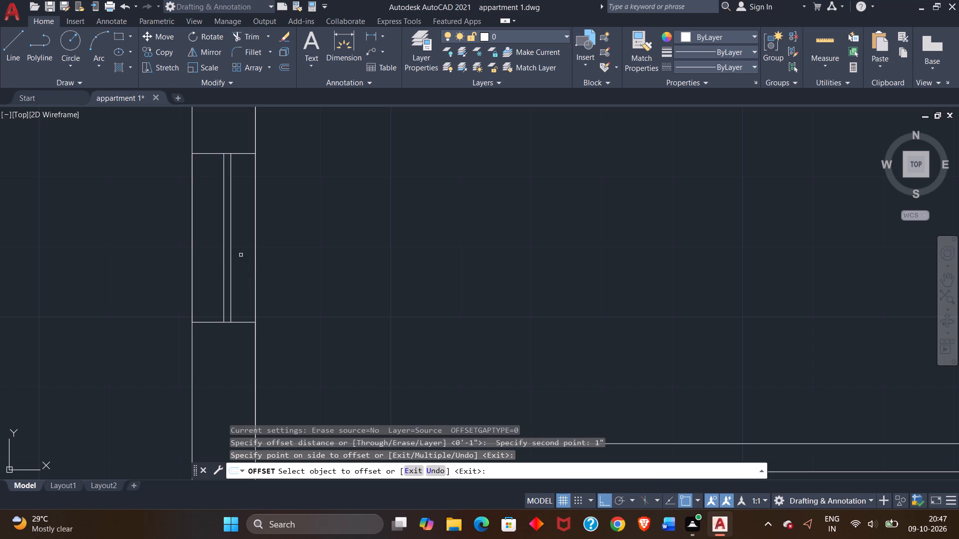
scroll(241, 255, down, 3)
scroll(296, 250, down, 1)
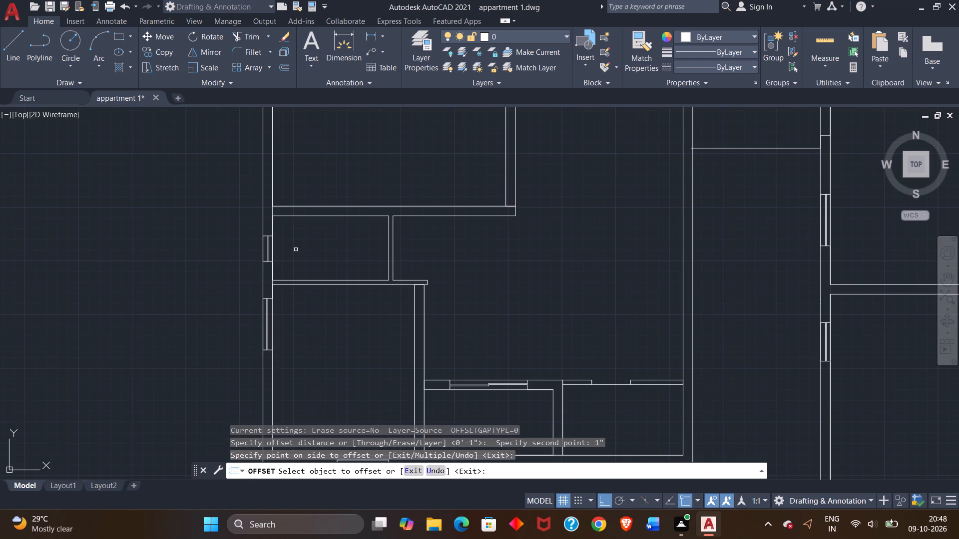
scroll(296, 251, down, 1)
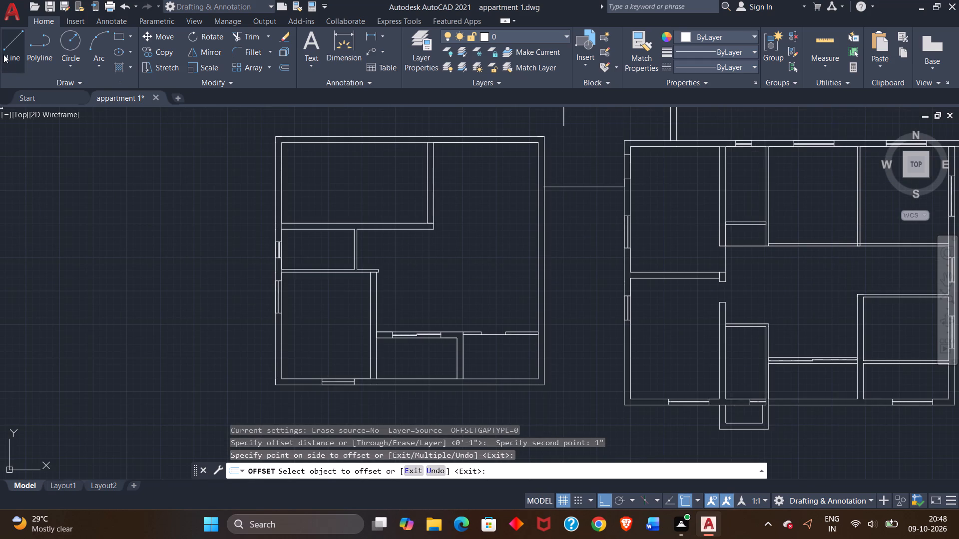
From the upper-left room's bottom-left inner corner, draw a line 2' up the left wall's inner face, then across to its outer face.
click(3, 54)
scroll(265, 198, up, 1)
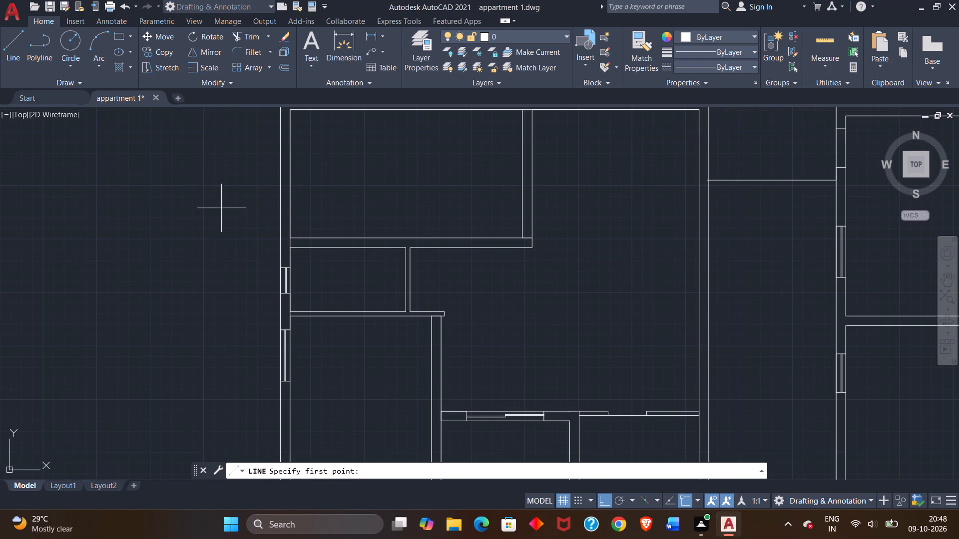
middle_drag(221, 208, 227, 266)
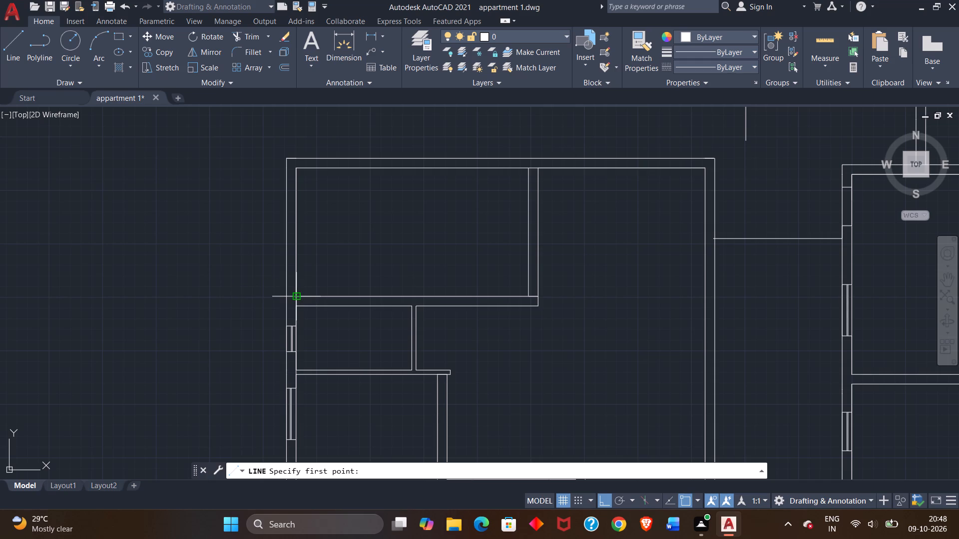
scroll(295, 295, up, 2)
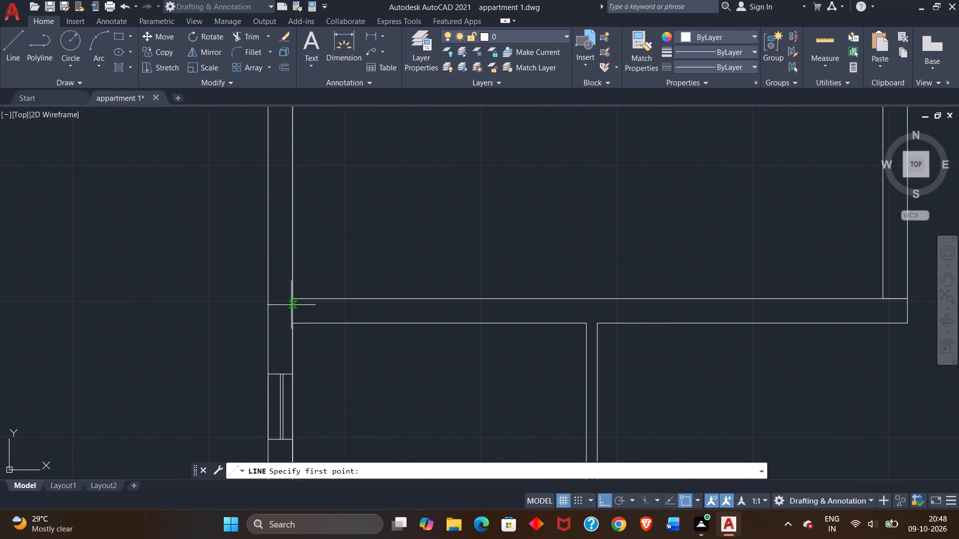
click(292, 299)
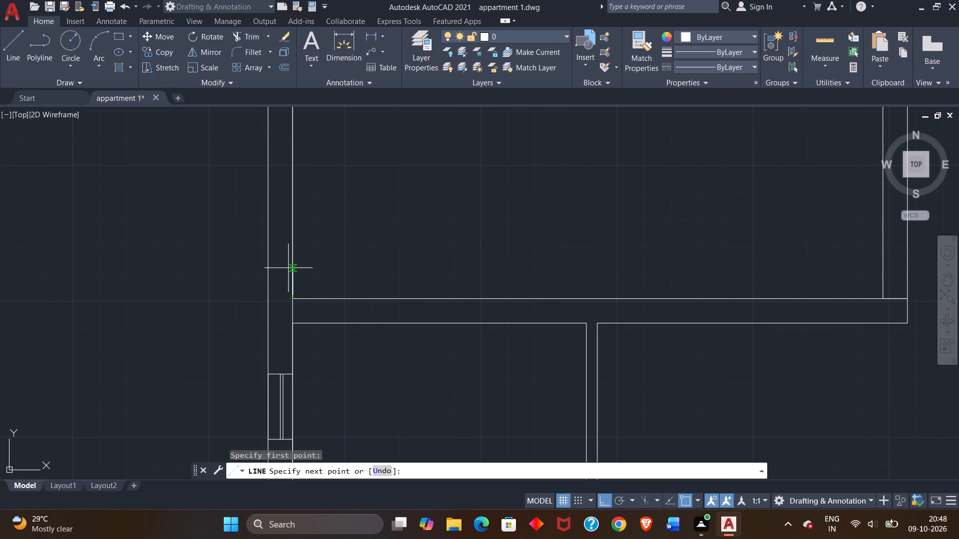
text(2')
key(Return)
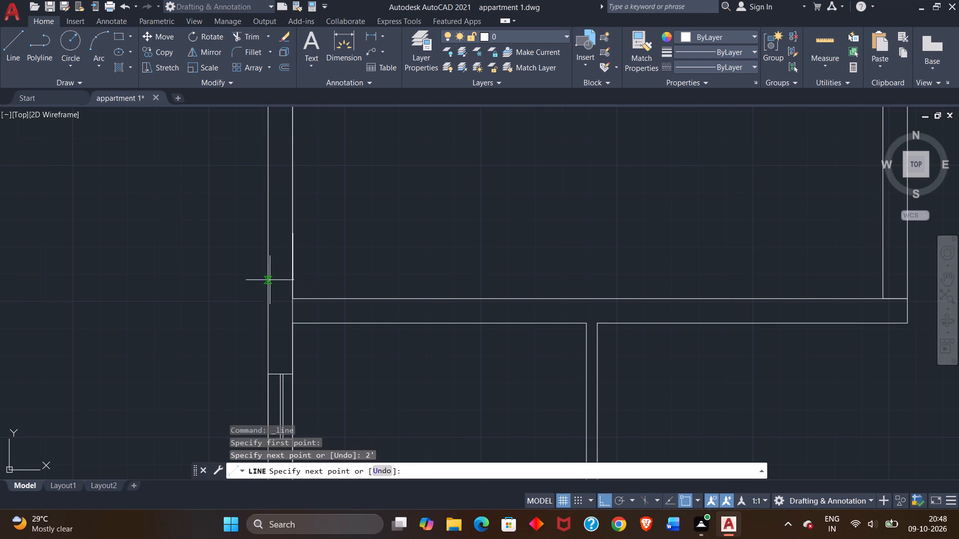
click(266, 235)
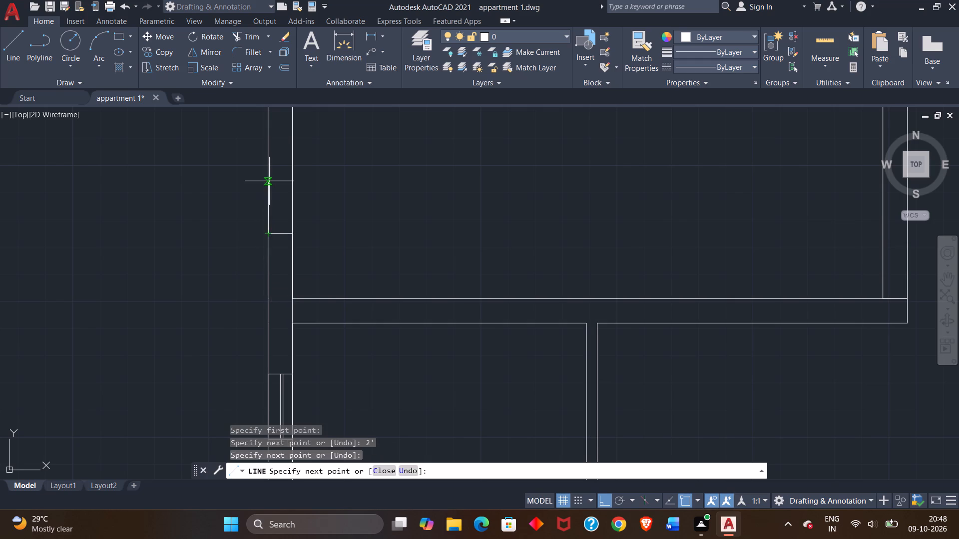
Continue the line 4' up the left wall's outer face and back across to the inner face, completing the upper-left room's window outline.
scroll(269, 181, down, 2)
middle_drag(265, 175, 275, 238)
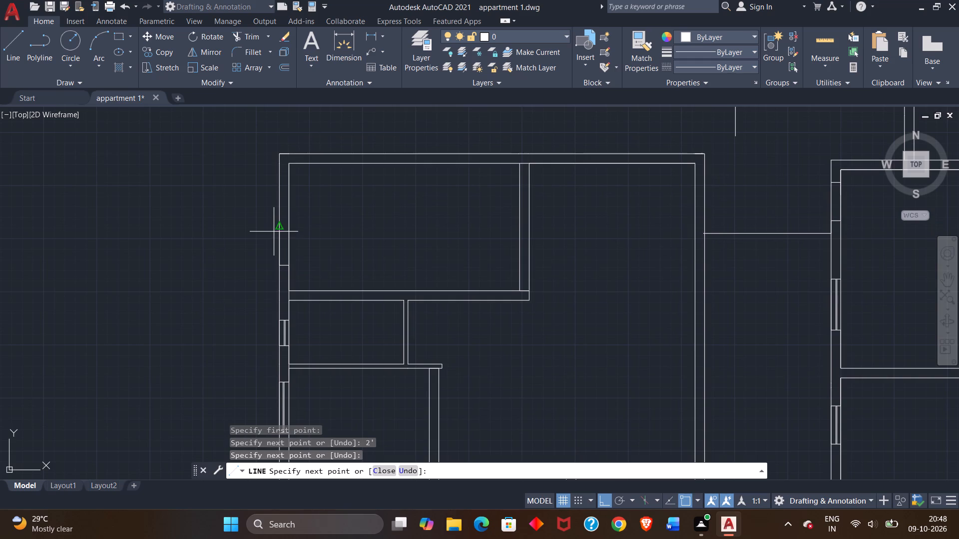
scroll(277, 235, up, 1)
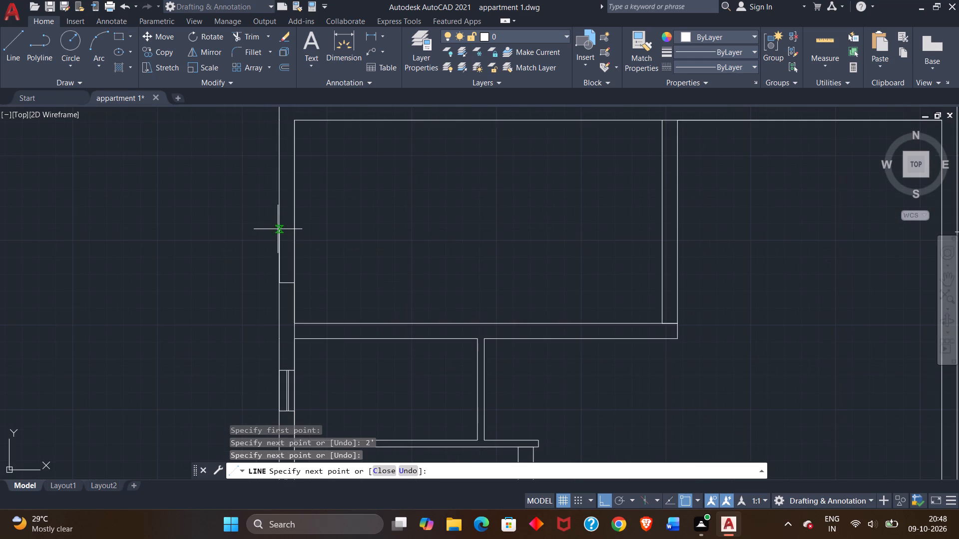
text(4')
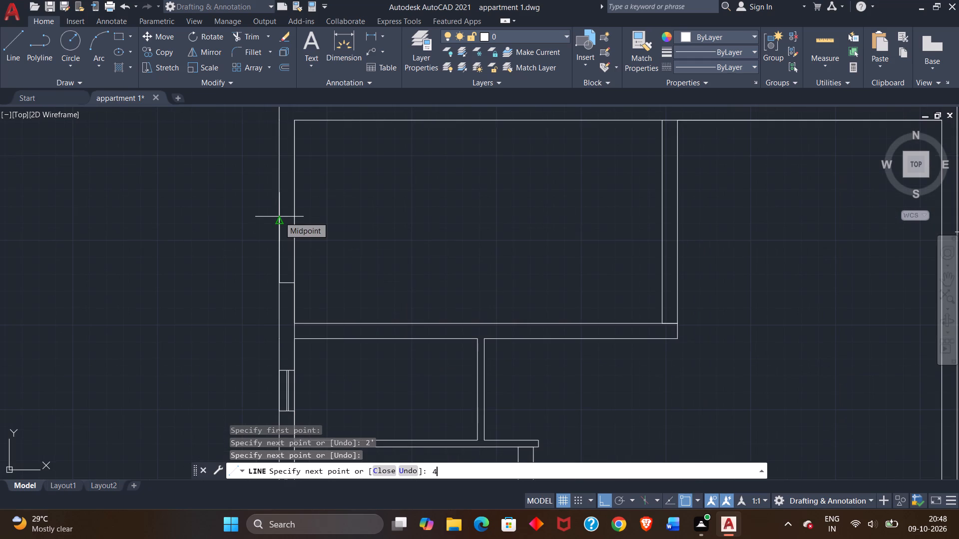
key(Return)
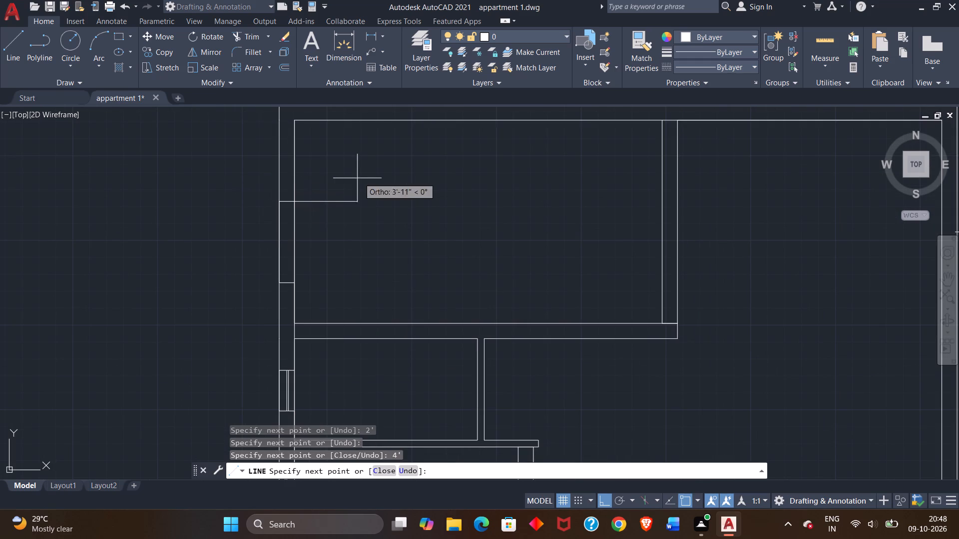
scroll(290, 200, up, 3)
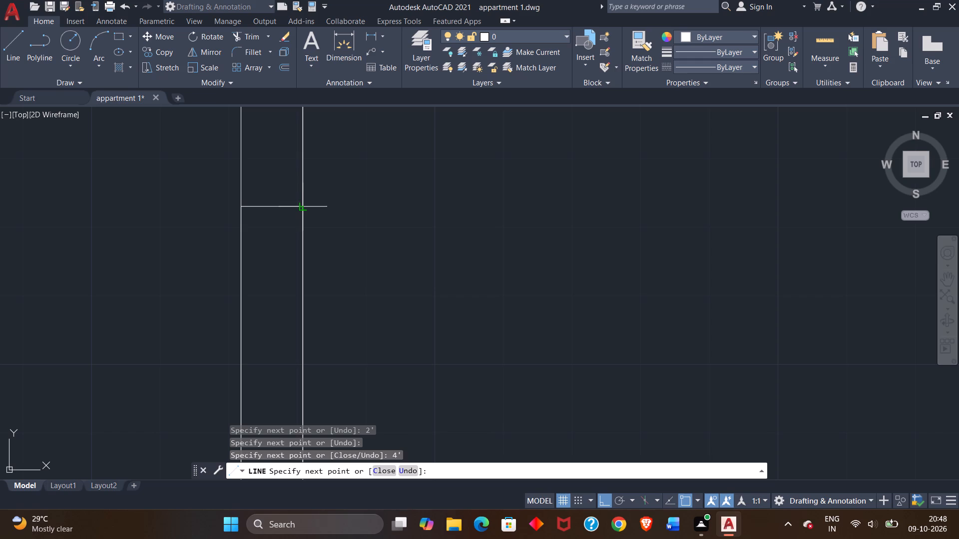
click(302, 207)
right_click(305, 204)
click(359, 211)
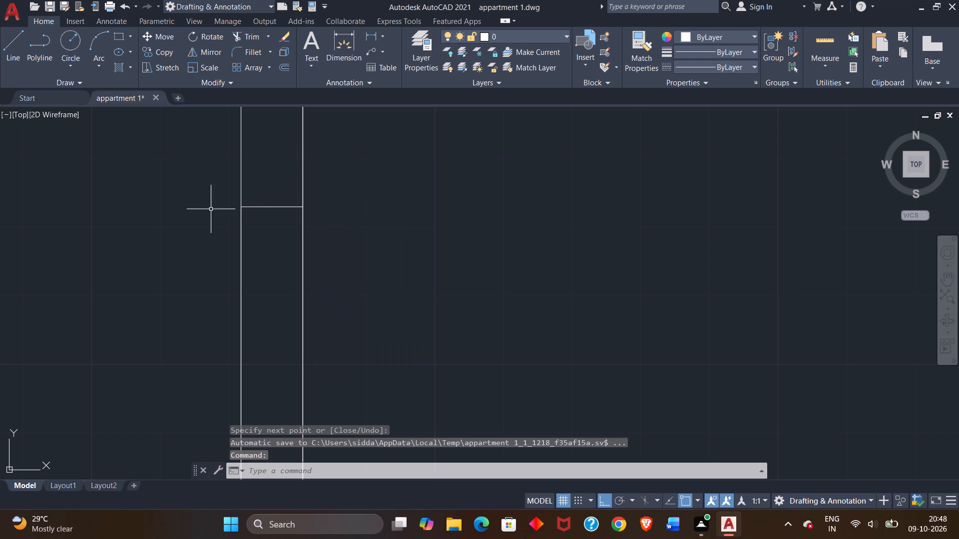
Draw a vertical centre line through the upper-left room's 4' window, from the upper jamb's midpoint to the lower jamb's.
click(7, 57)
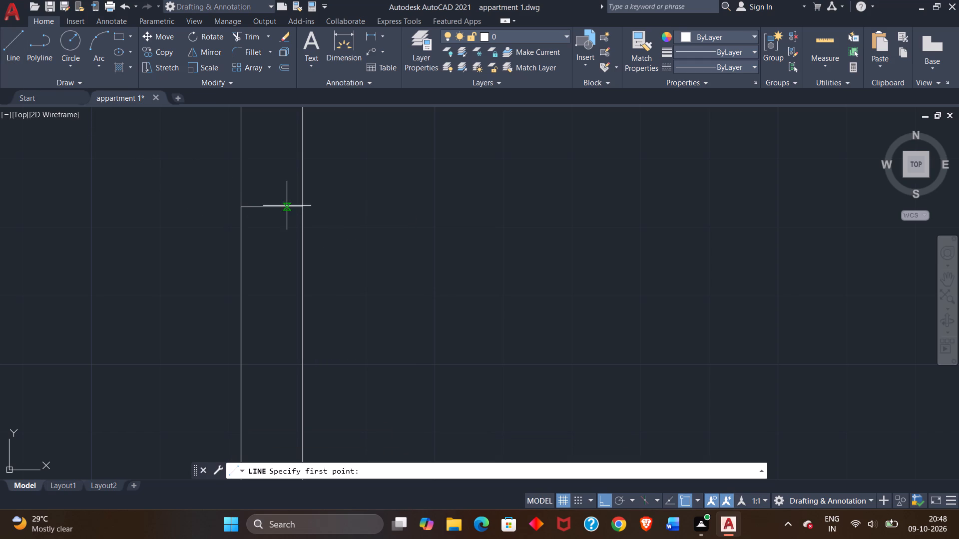
click(269, 207)
scroll(275, 288, down, 2)
middle_drag(273, 356, 250, 239)
scroll(250, 274, up, 2)
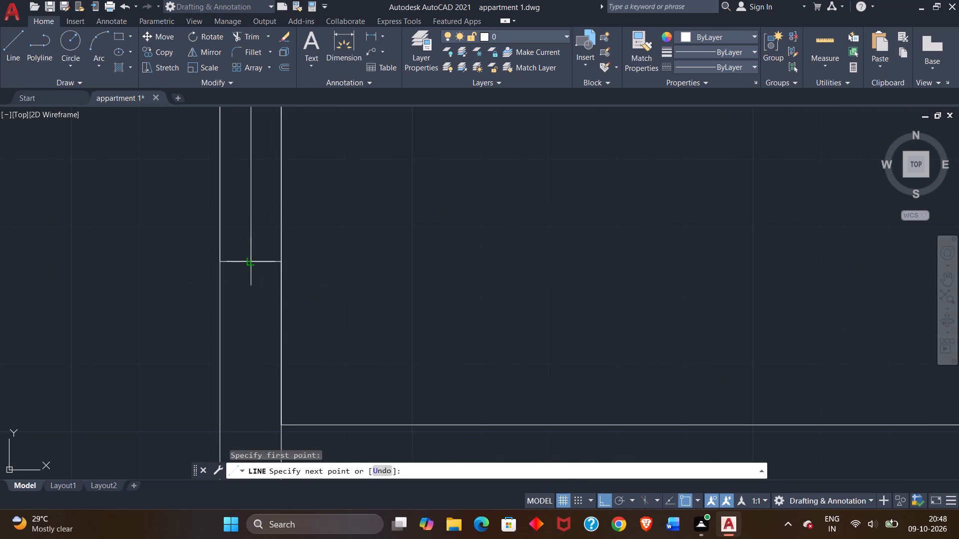
click(248, 261)
right_click(244, 224)
right_click(244, 224)
click(264, 230)
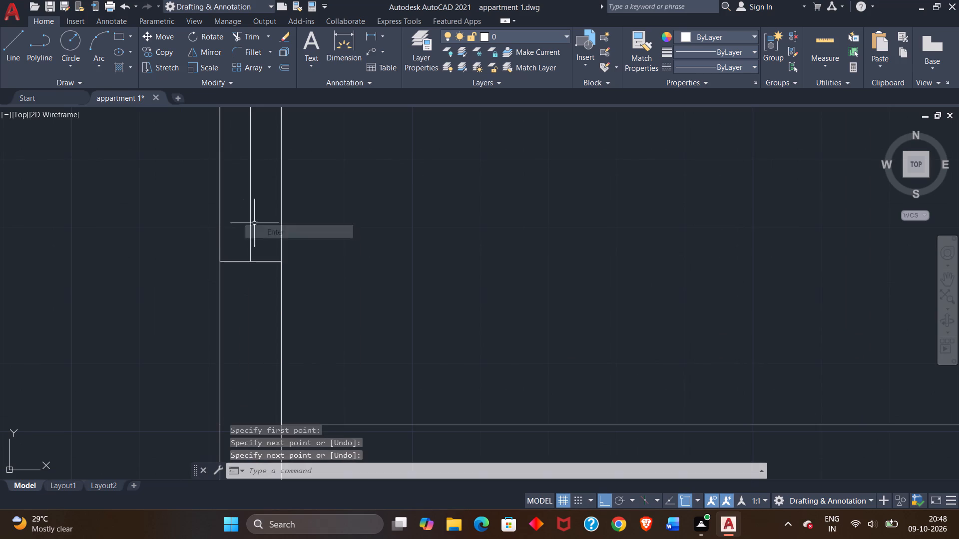
Offset the upper-left room window's centre line 1" toward the room side to form the glass pane.
click(250, 211)
text(off)
key(Return)
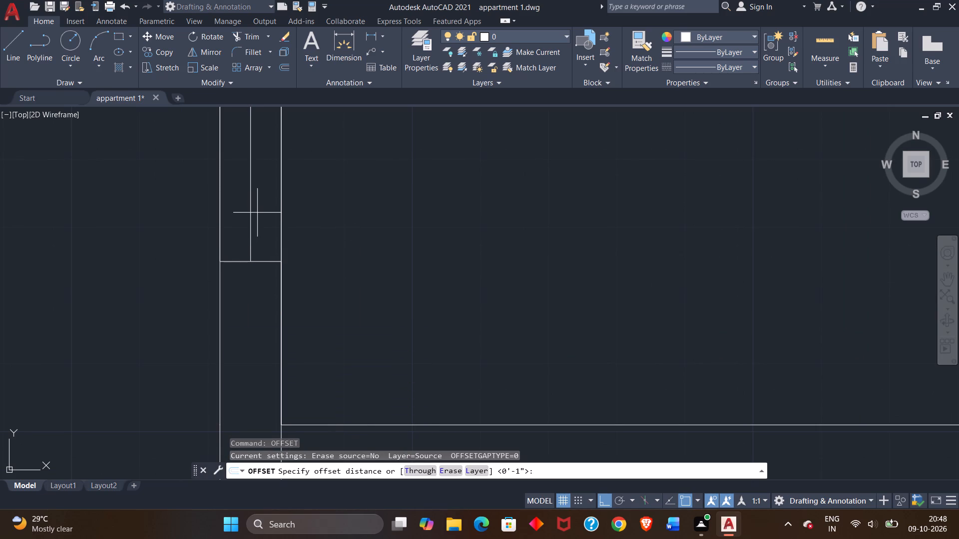
key(1)
key(shift+quotedbl)
key(Return)
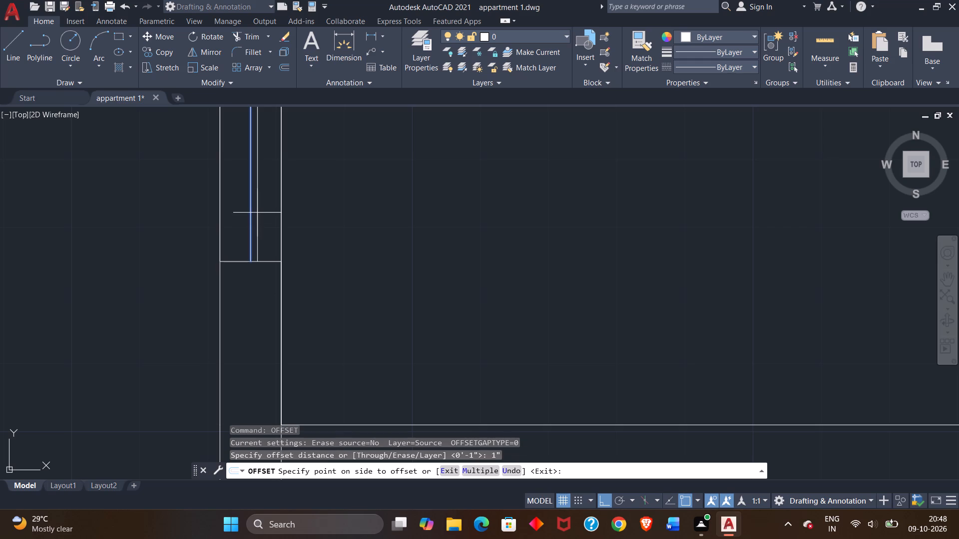
click(269, 205)
Examine the left-hand plan's windows and openings alongside the neighbouring completed apartment plans.
scroll(325, 210, down, 3)
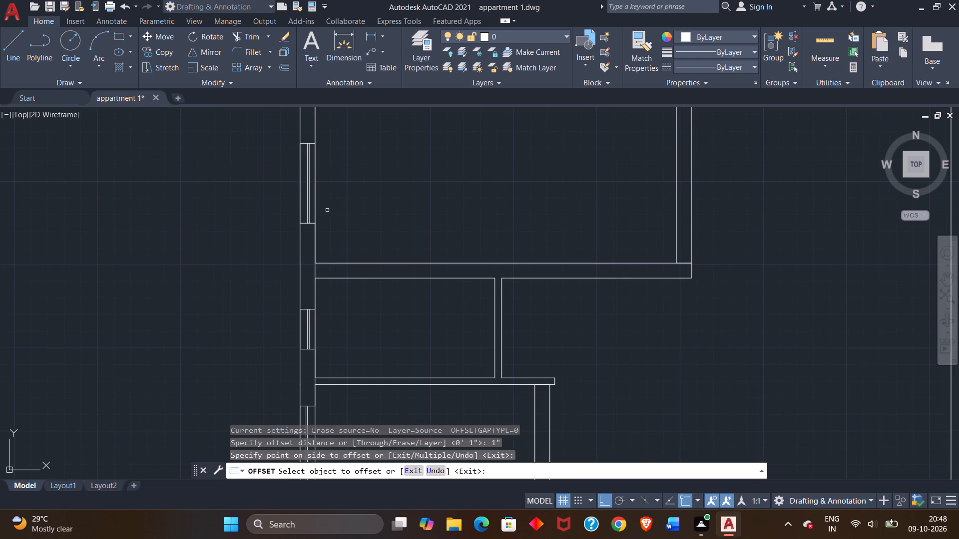
scroll(366, 210, down, 1)
middle_drag(375, 199, 313, 205)
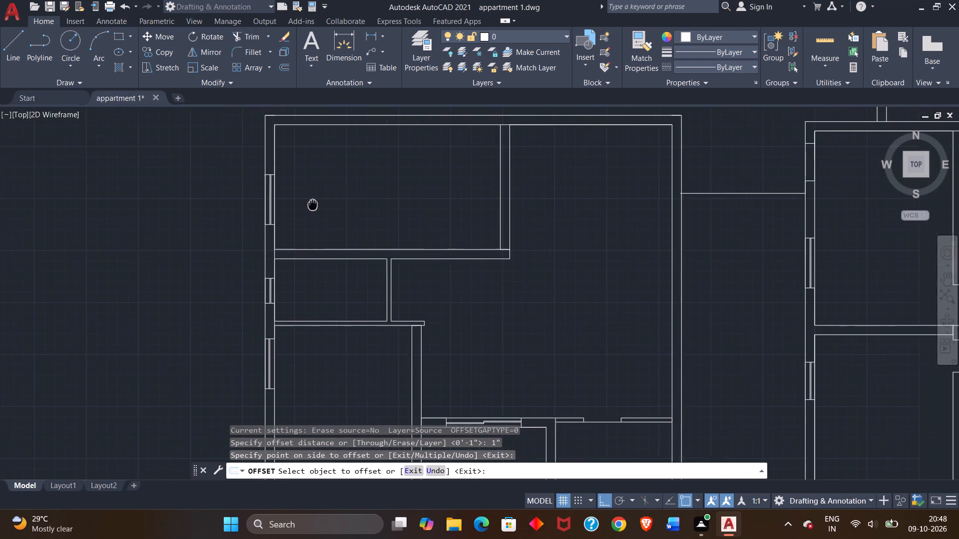
middle_drag(313, 205, 311, 205)
scroll(311, 204, down, 1)
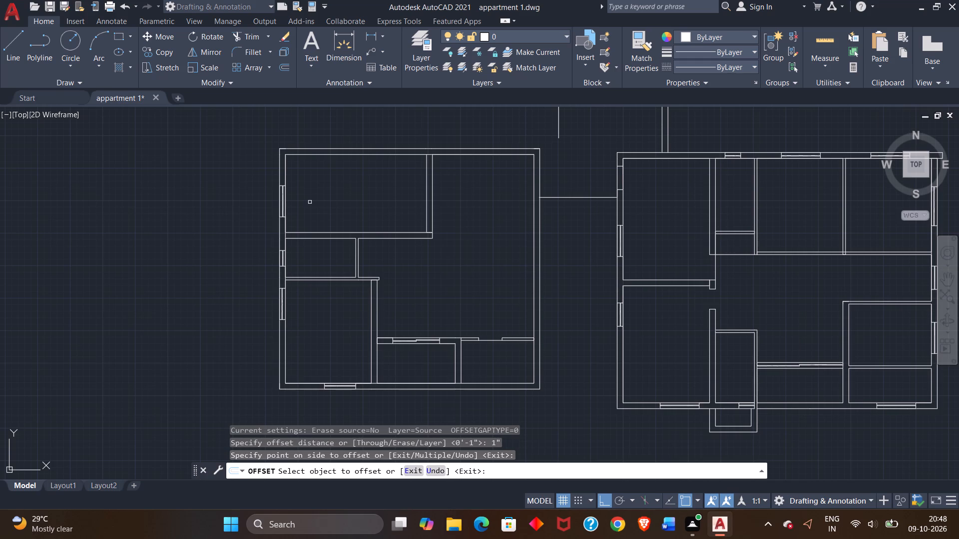
scroll(310, 201, down, 2)
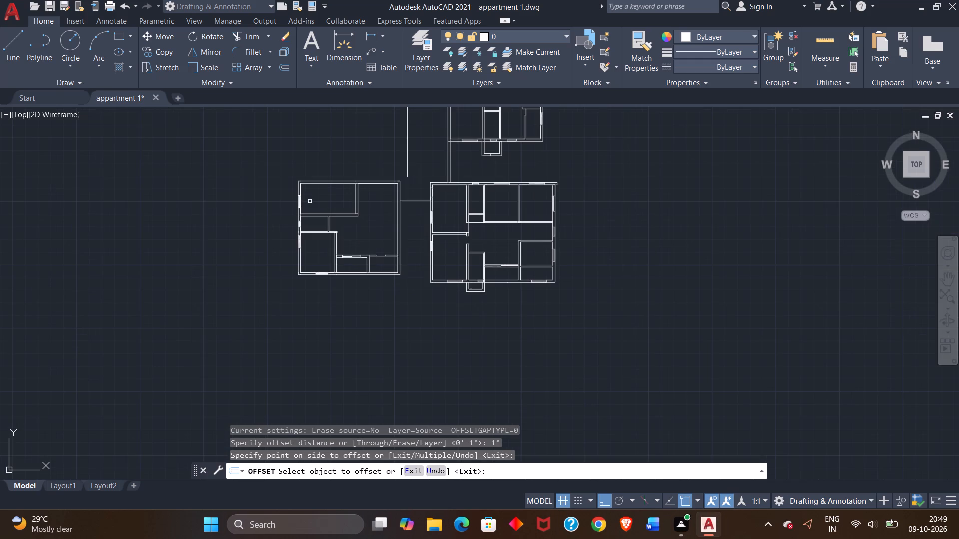
middle_drag(207, 223, 250, 397)
scroll(254, 344, down, 3)
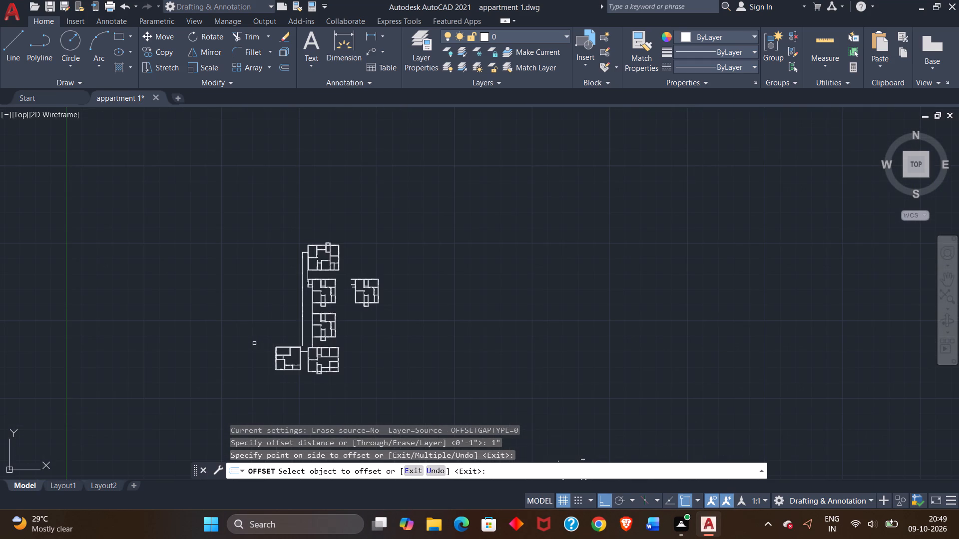
scroll(254, 340, up, 2)
middle_drag(266, 355, 225, 257)
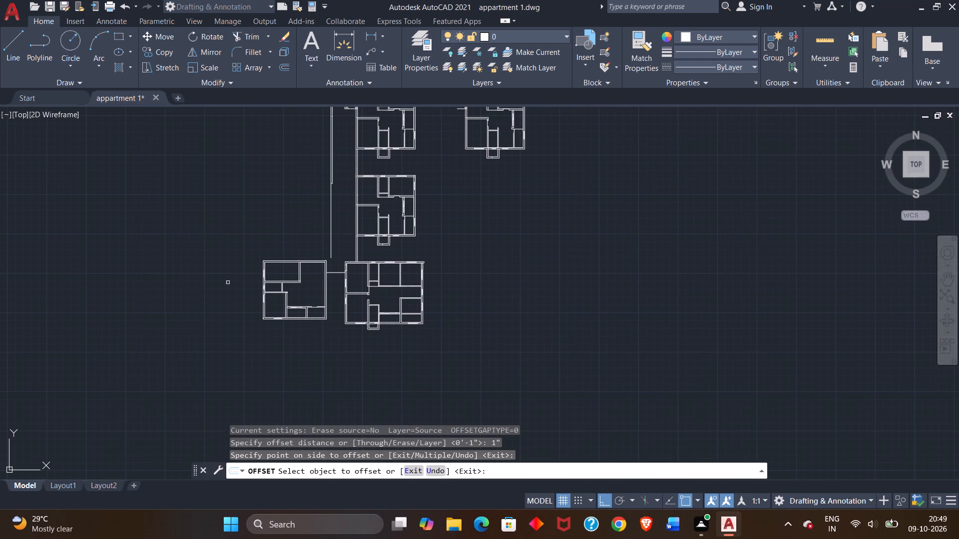
scroll(230, 298, up, 2)
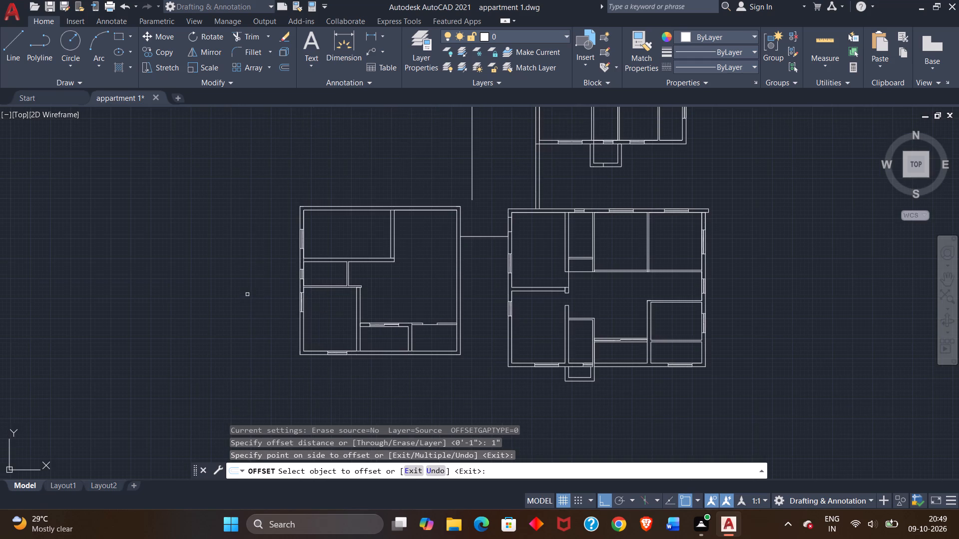
middle_drag(247, 294, 196, 272)
middle_drag(203, 253, 201, 252)
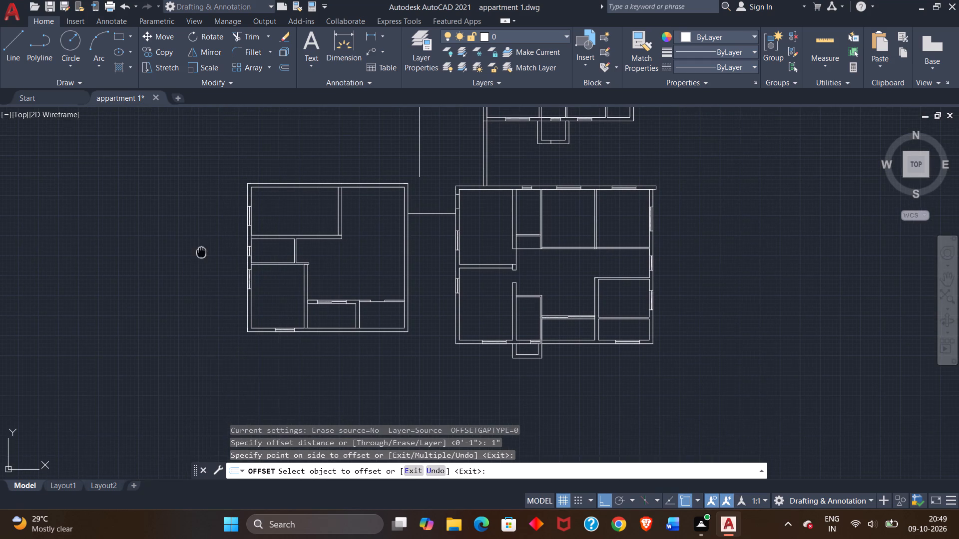
middle_drag(201, 252, 152, 248)
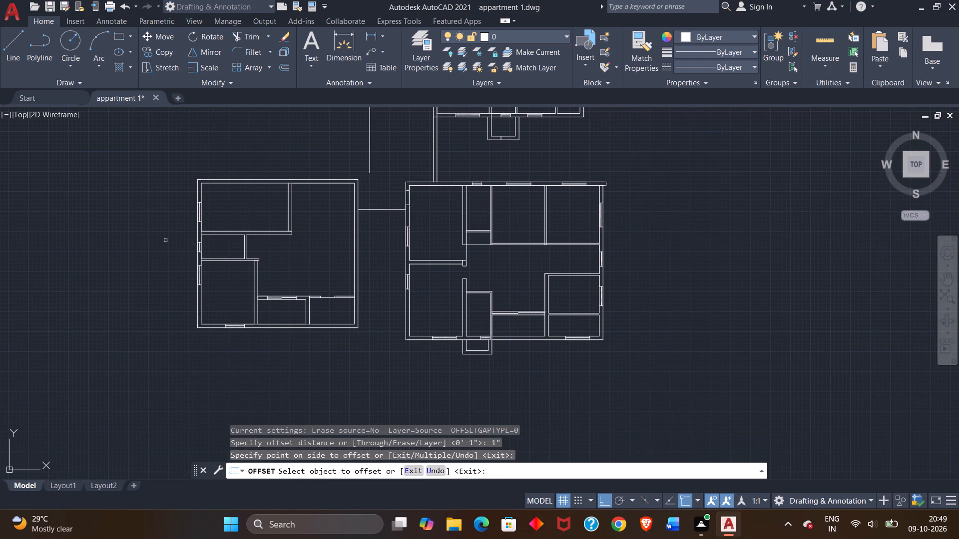
scroll(183, 223, up, 2)
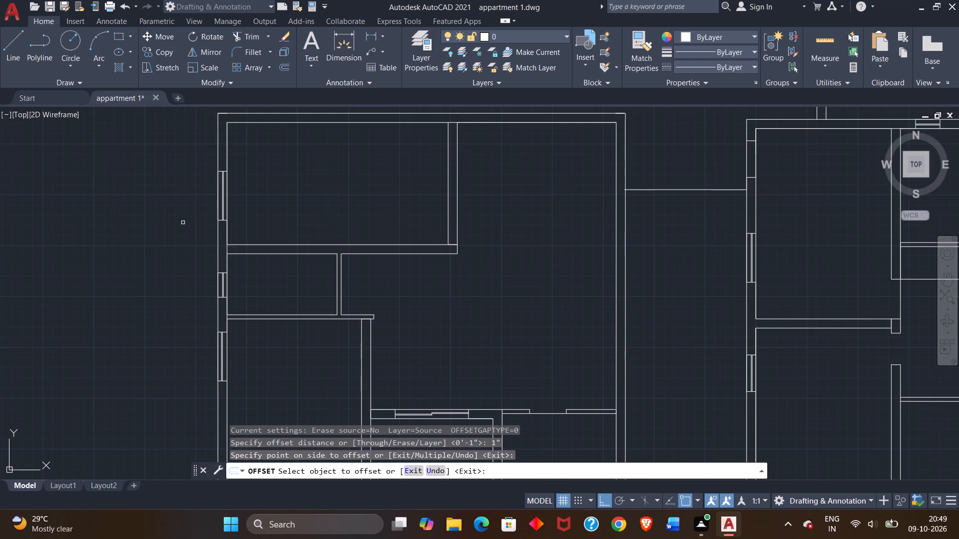
scroll(183, 223, down, 2)
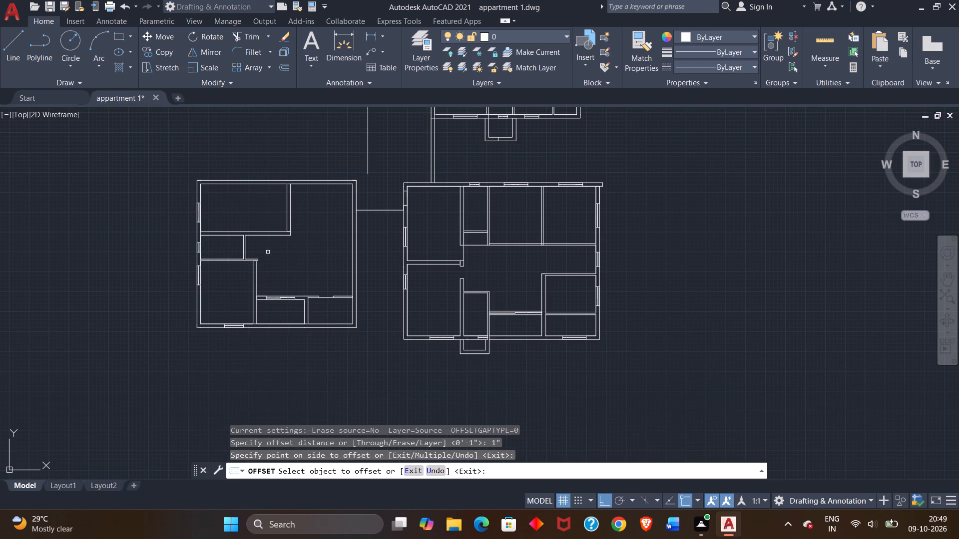
middle_drag(283, 255, 282, 256)
middle_drag(282, 256, 242, 367)
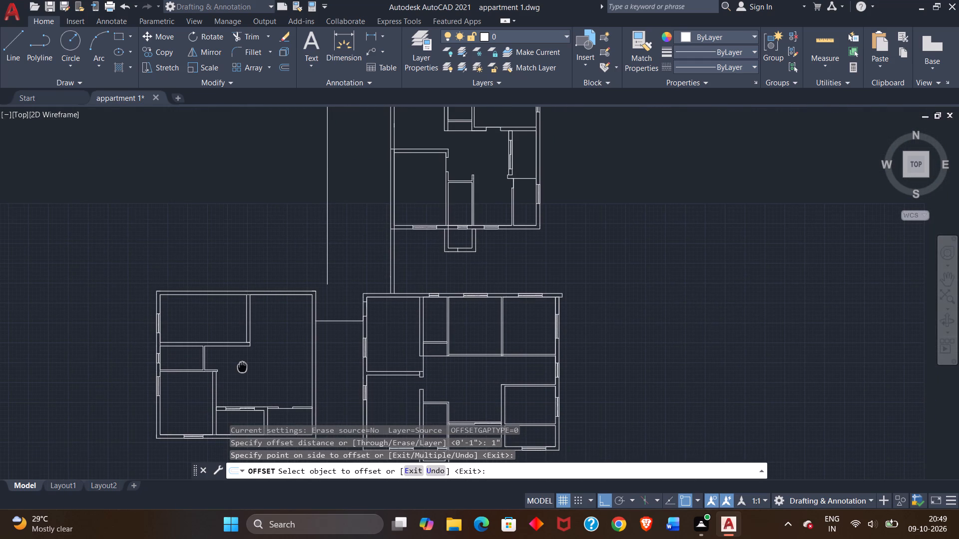
middle_drag(242, 367, 181, 294)
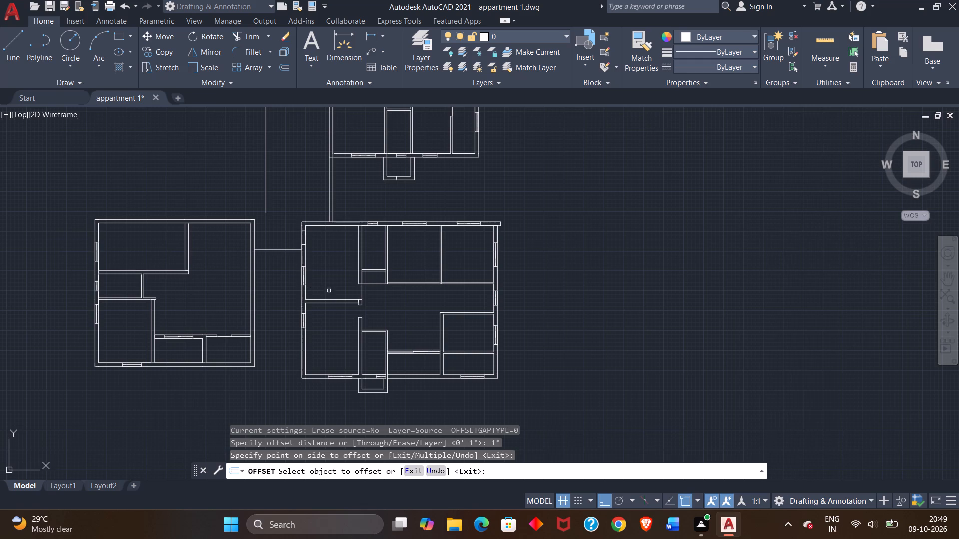
scroll(379, 326, up, 2)
middle_drag(375, 324, 303, 266)
middle_drag(303, 266, 301, 255)
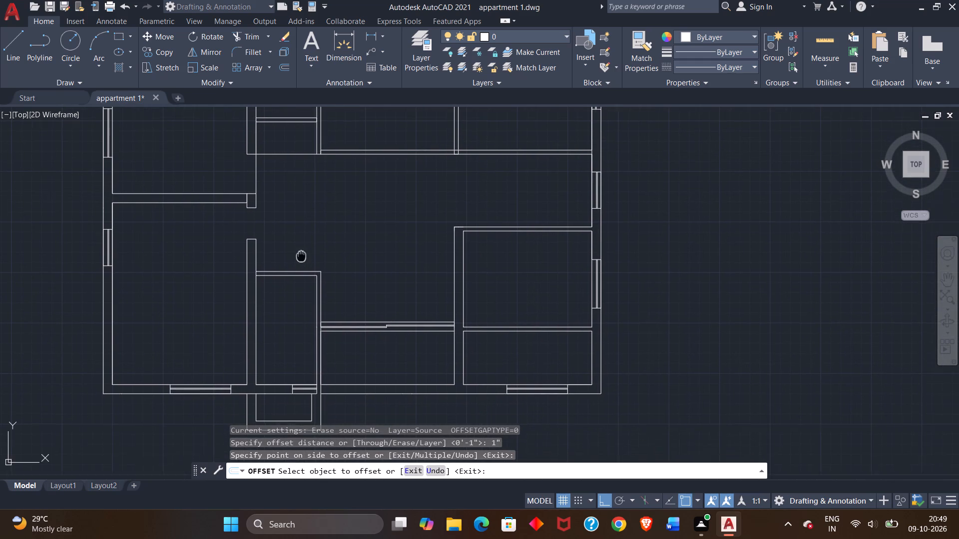
middle_drag(301, 255, 301, 252)
scroll(298, 257, down, 2)
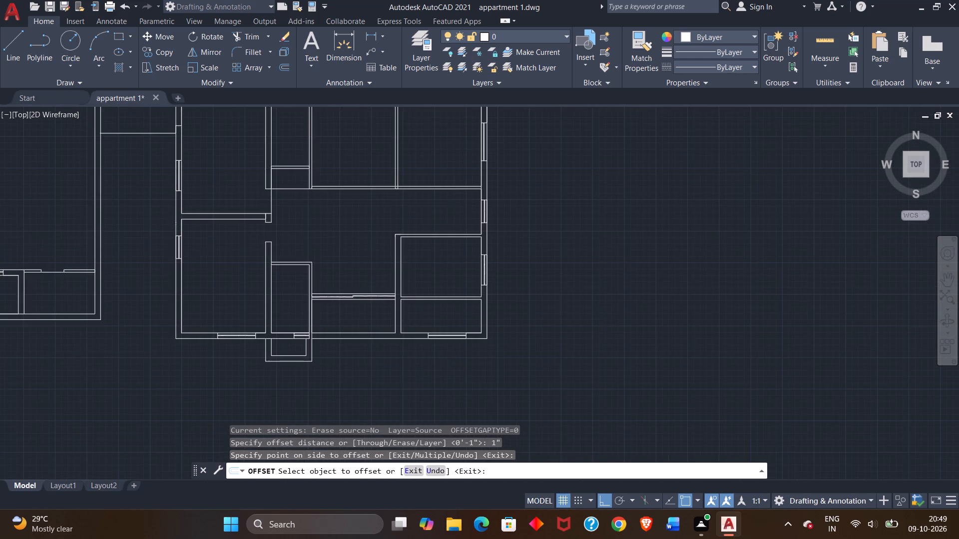
middle_drag(126, 248, 171, 246)
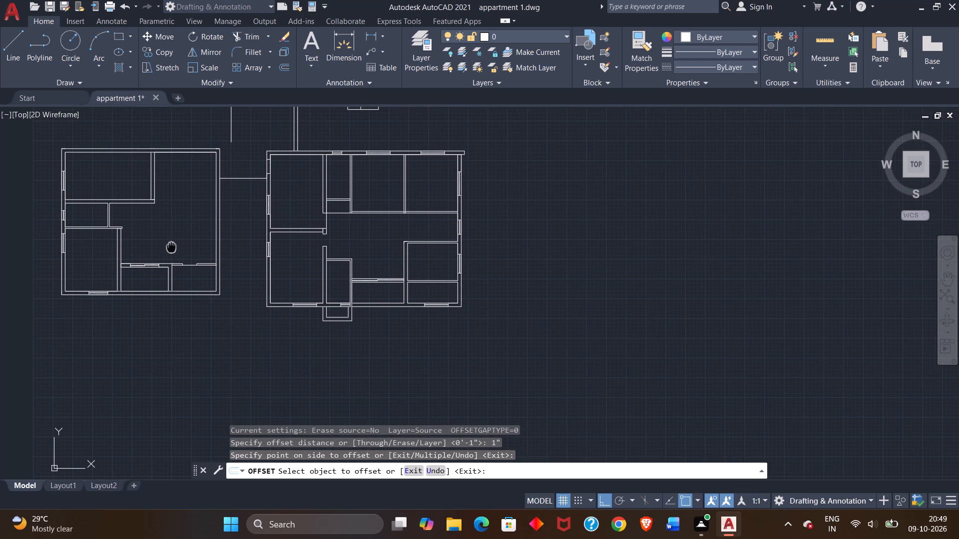
Draw the jamb lines of a 3' door opening in the lower-left room's right wall, just below its upper corner, in the left-hand plan.
middle_drag(171, 246, 211, 250)
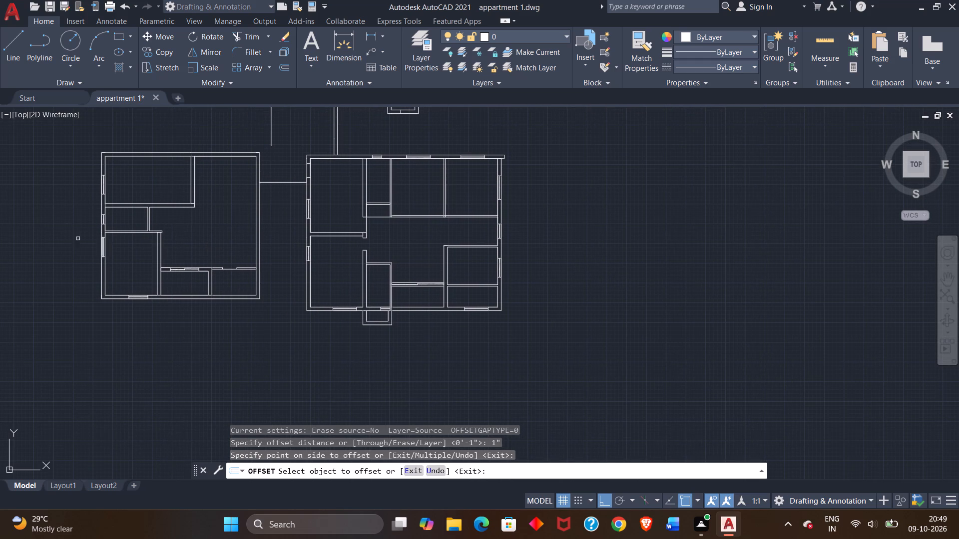
click(16, 55)
scroll(129, 226, up, 2)
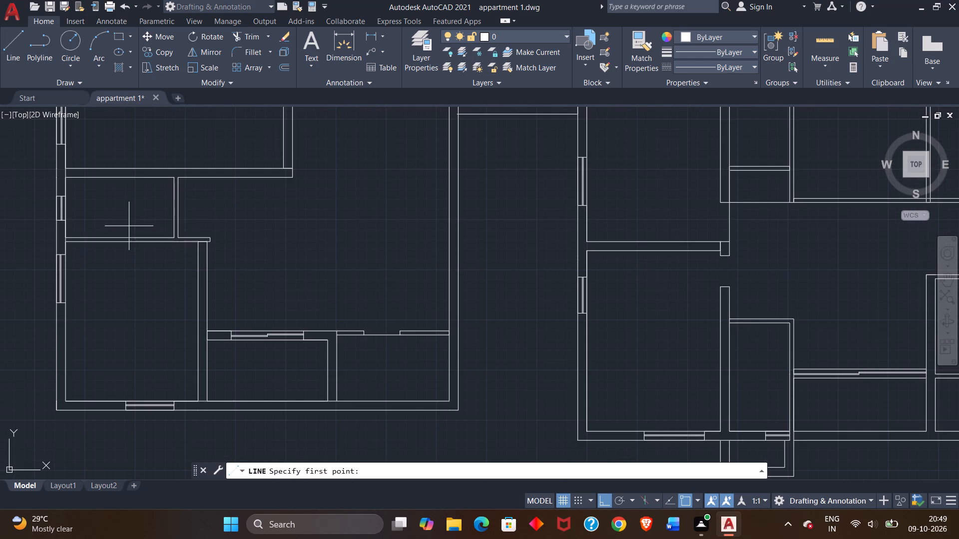
click(207, 245)
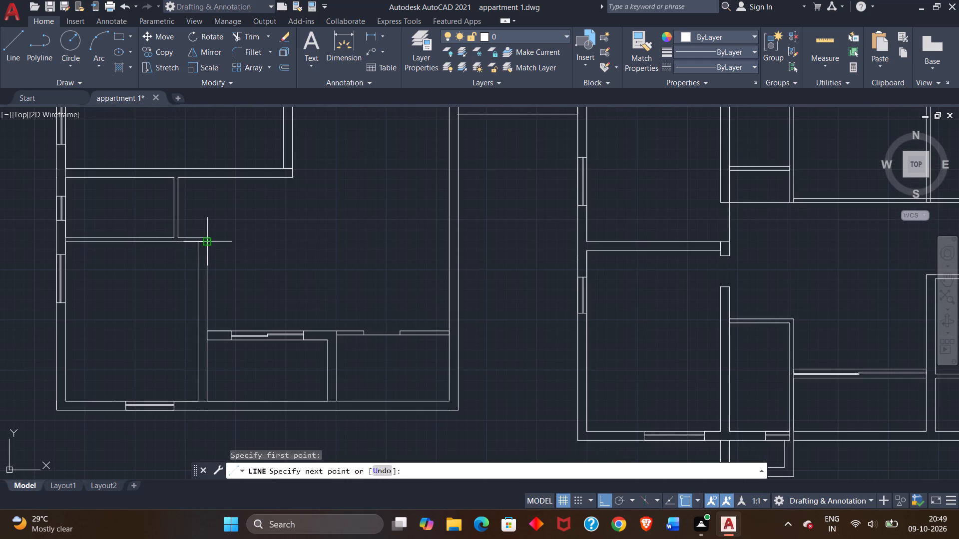
click(207, 255)
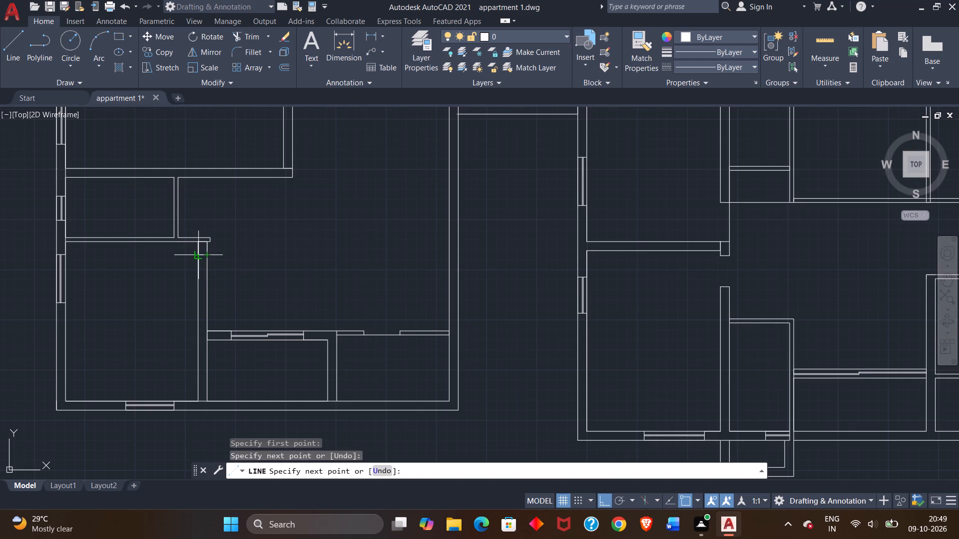
click(200, 256)
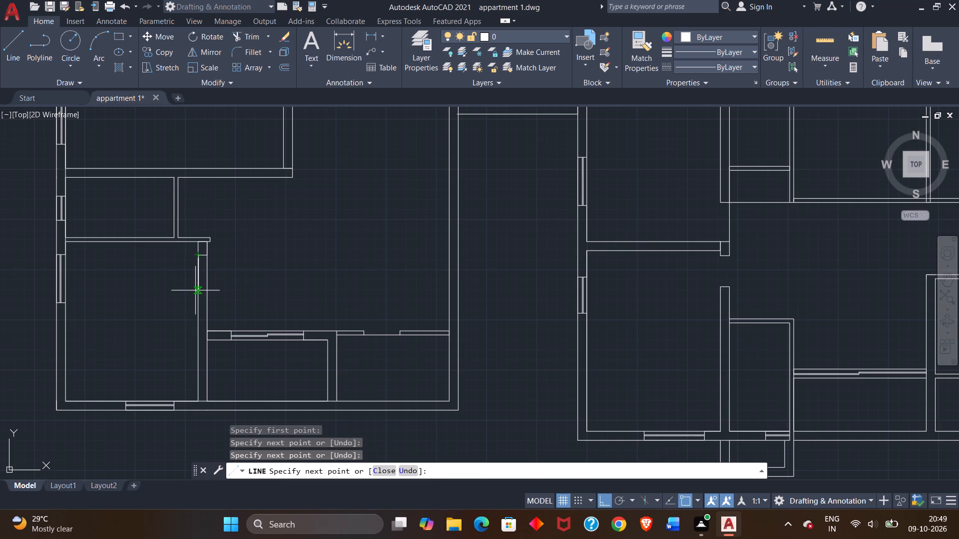
text(3')
key(Return)
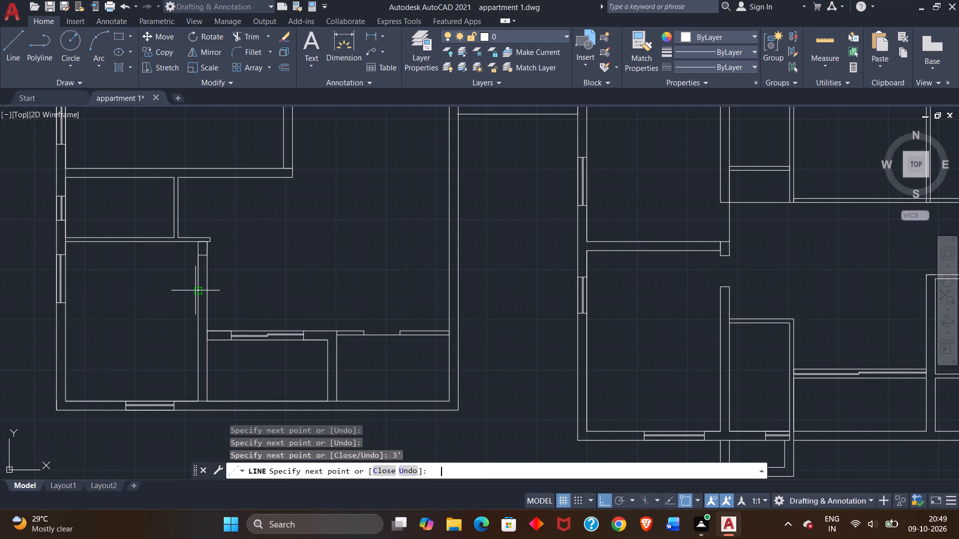
click(236, 296)
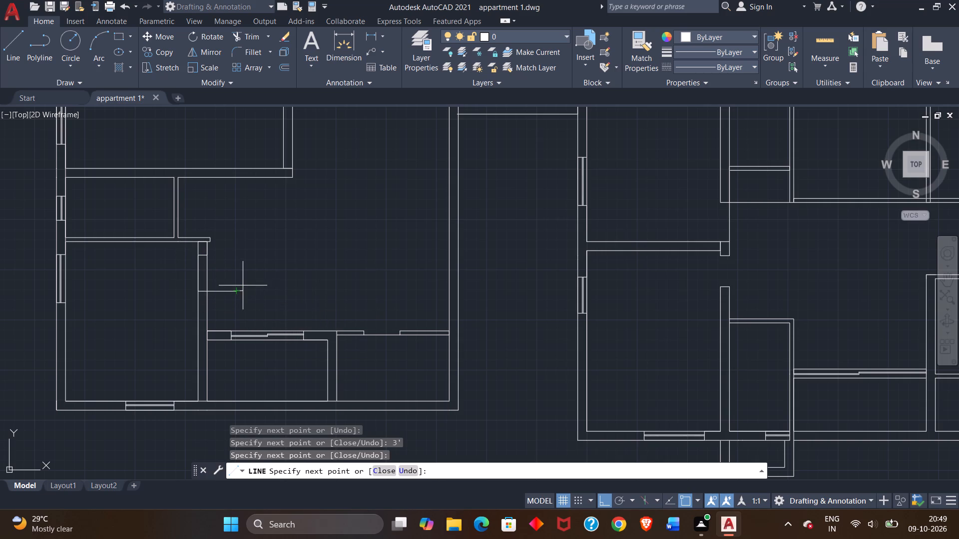
right_click(243, 285)
double_click(262, 289)
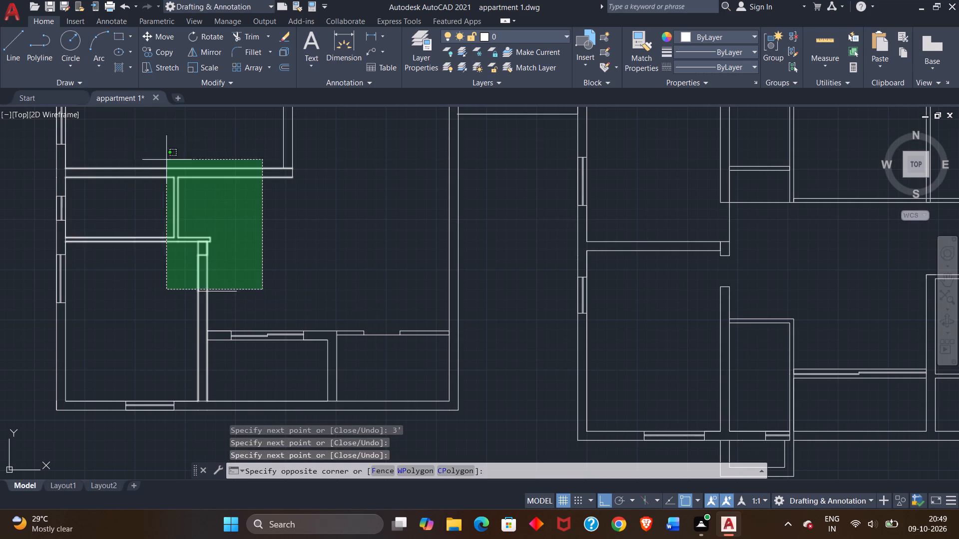
click(255, 218)
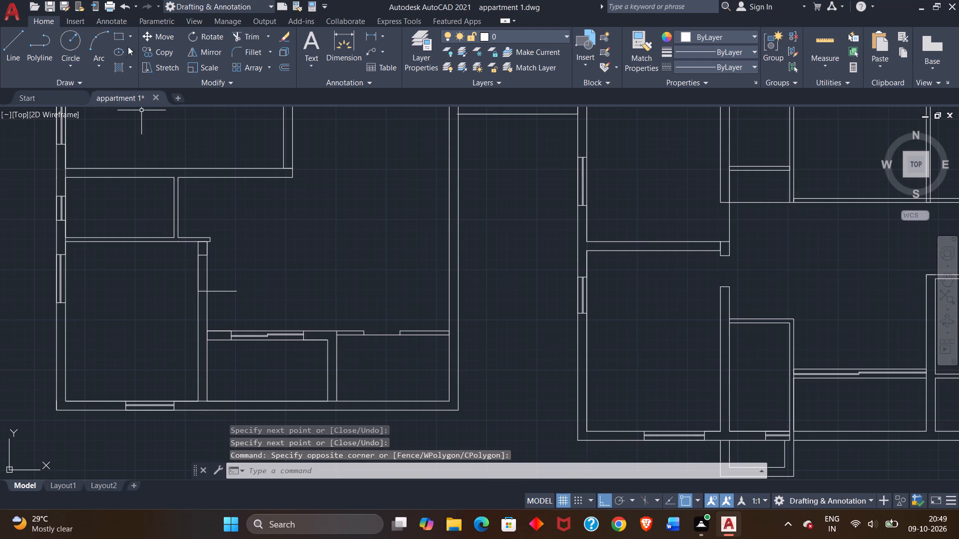
Trim the overhanging jamb line and the wall's outer face between the jambs of the lower-left room's door opening.
click(250, 35)
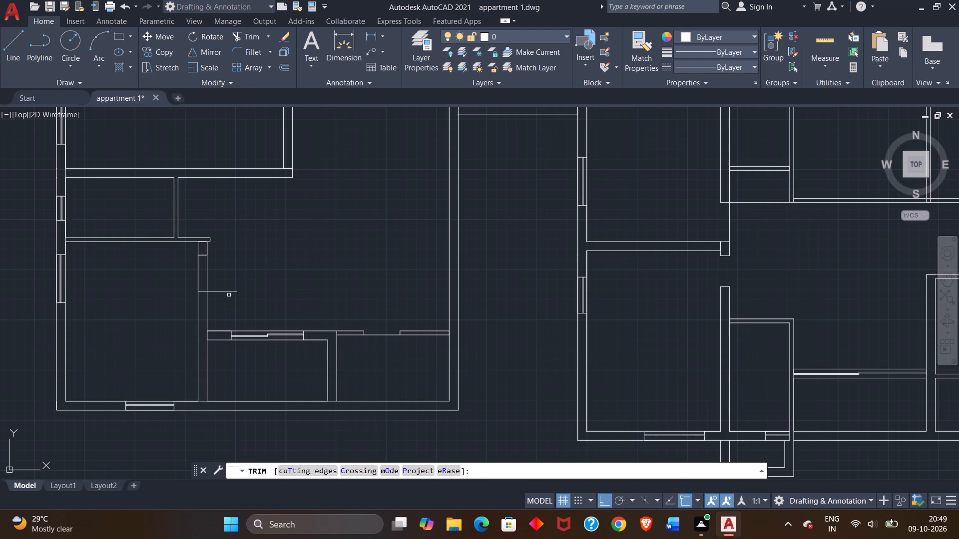
click(229, 293)
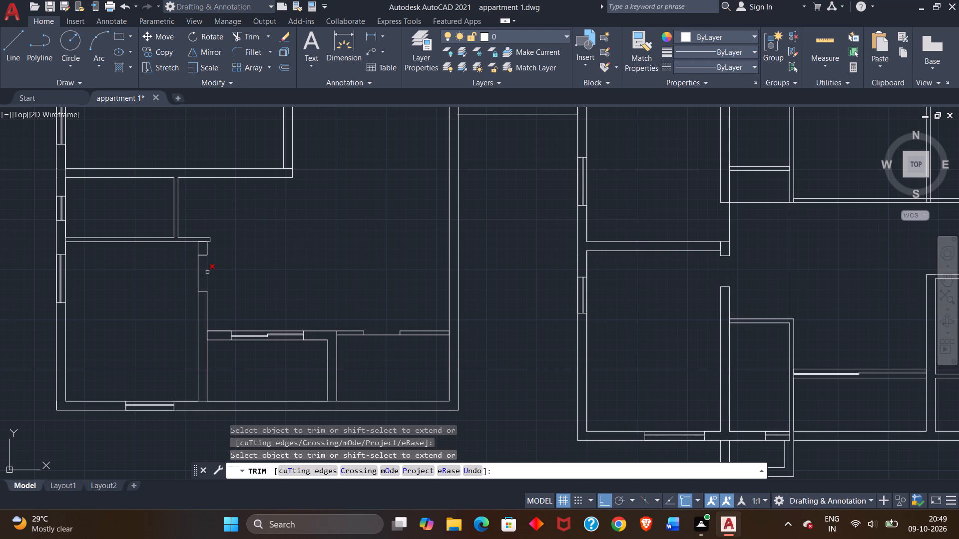
click(207, 272)
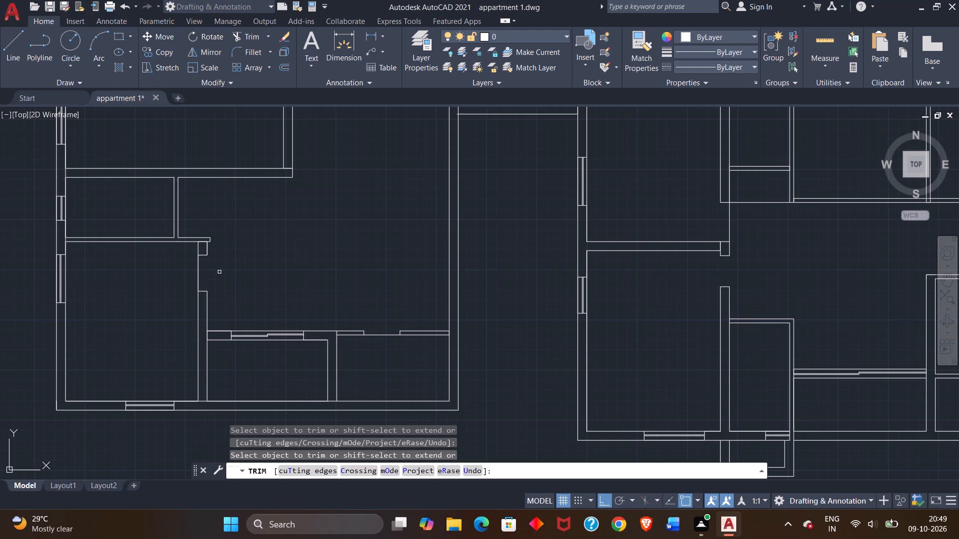
scroll(219, 272, down, 2)
middle_drag(231, 271, 224, 259)
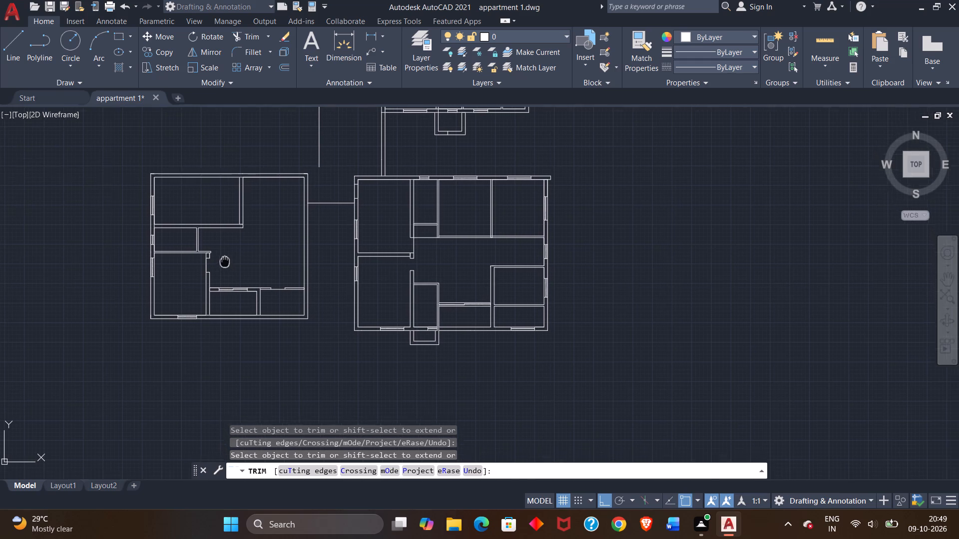
middle_drag(224, 259, 215, 237)
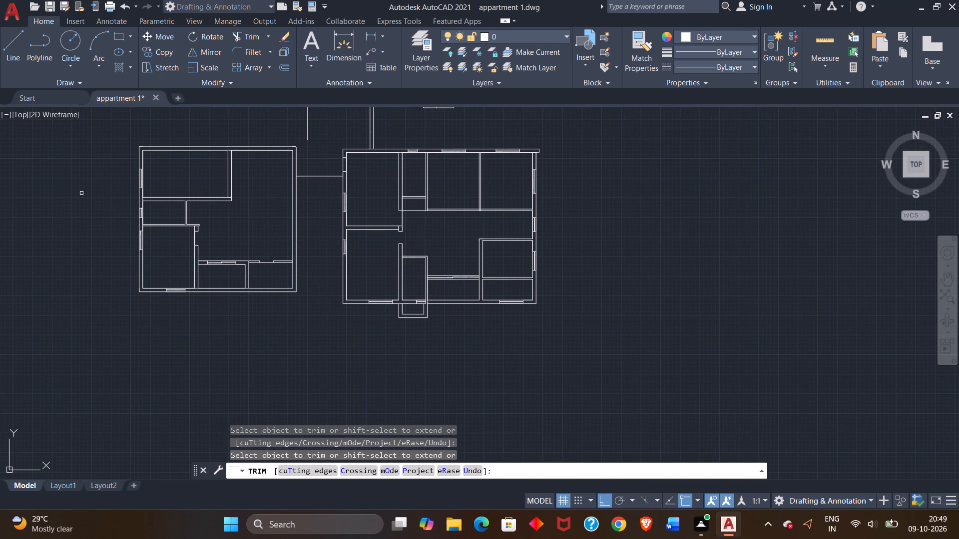
right_drag(74, 209, 73, 216)
click(87, 224)
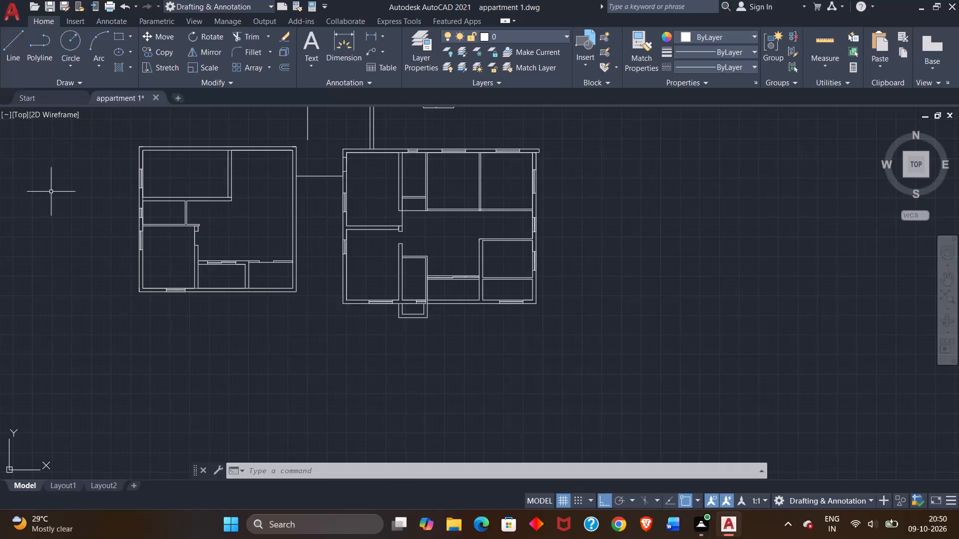
Draw the jamb lines of a 3' door opening in the wall between the small left room and the lower-left room.
click(10, 59)
scroll(156, 246, up, 1)
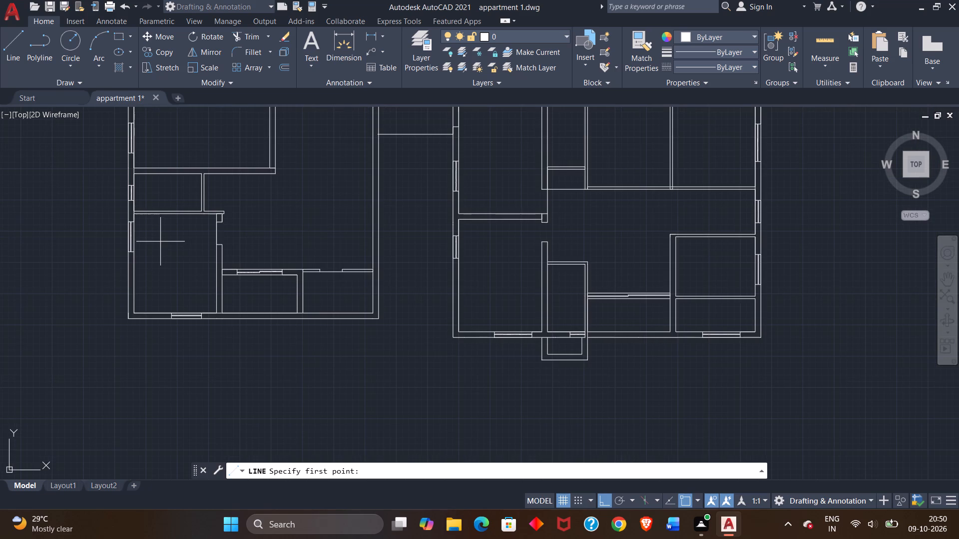
middle_drag(160, 242, 160, 261)
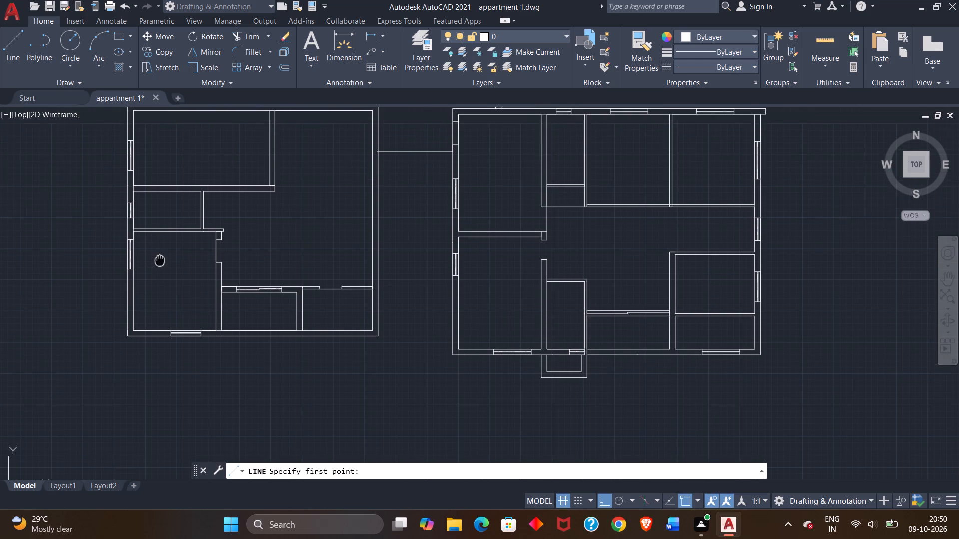
middle_drag(160, 261, 160, 261)
scroll(166, 248, up, 2)
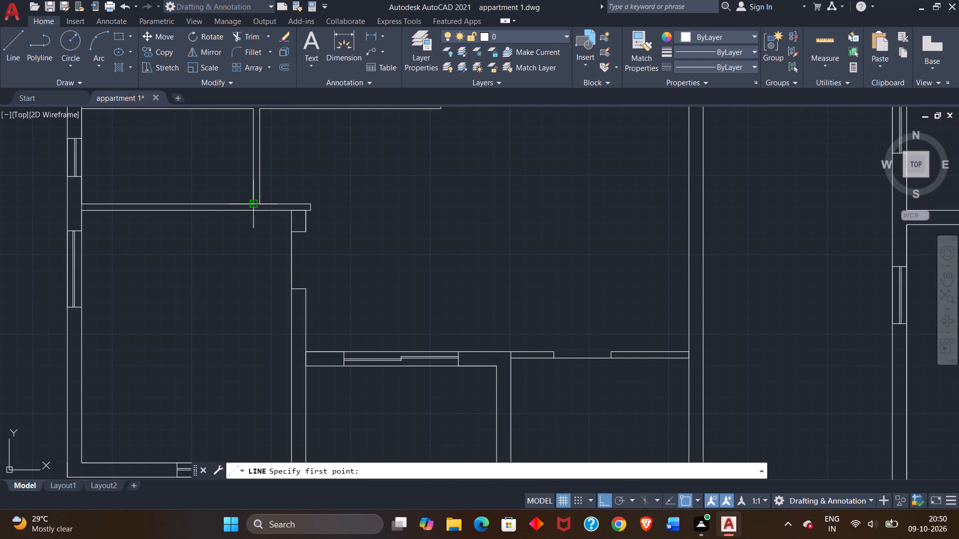
click(250, 203)
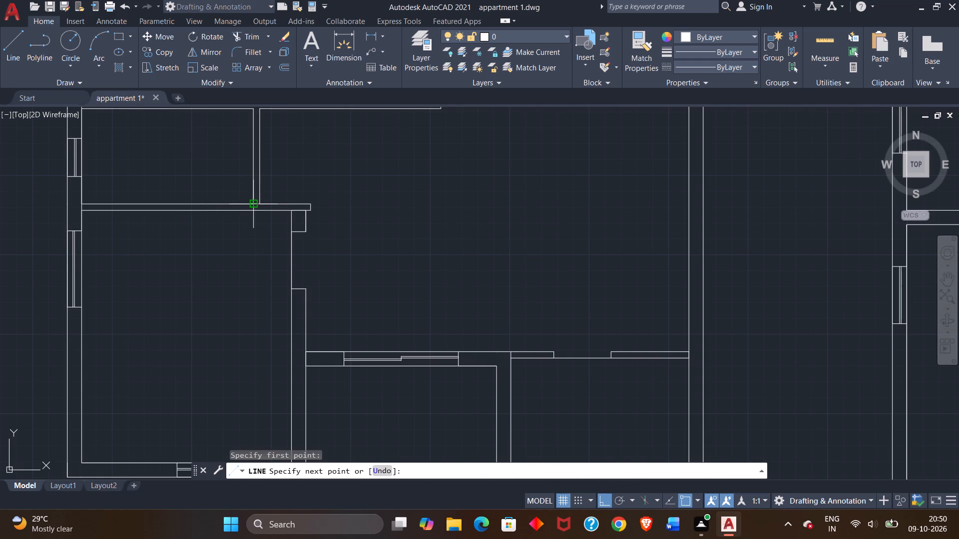
scroll(179, 204, up, 1)
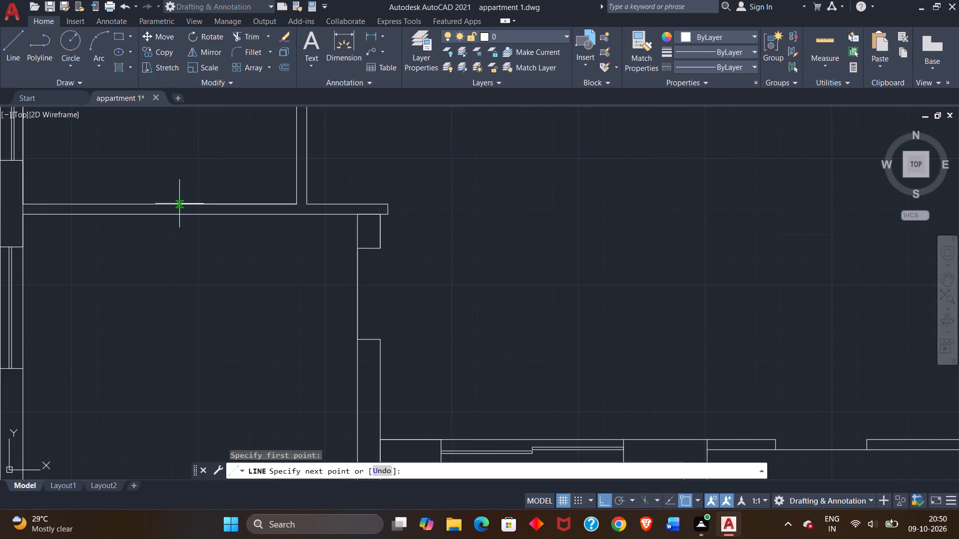
click(211, 203)
click(212, 216)
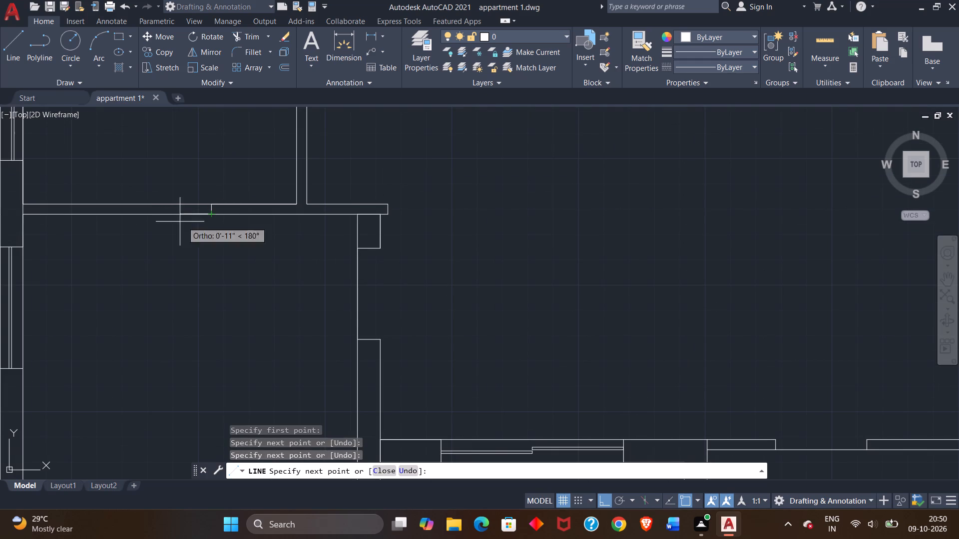
text(3')
key(Return)
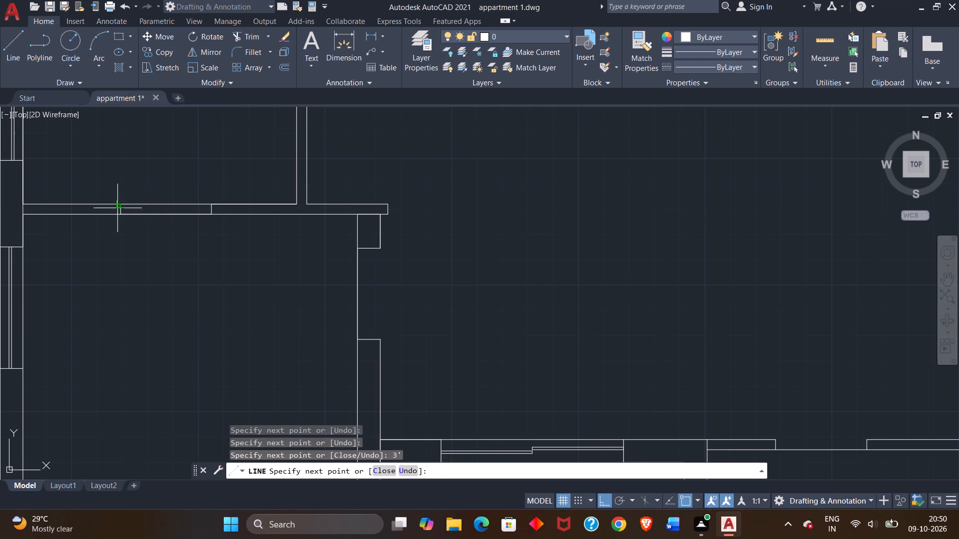
click(118, 204)
right_click(119, 202)
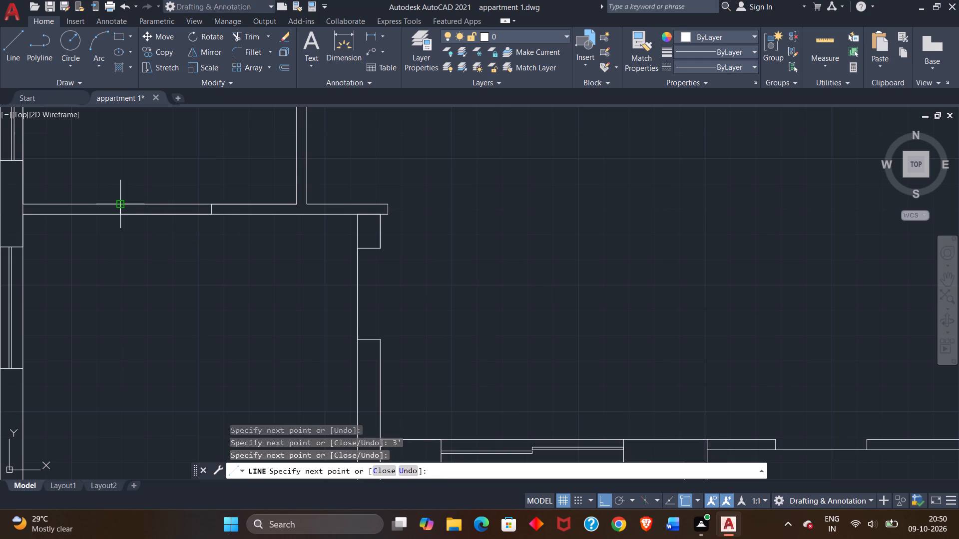
double_click(150, 207)
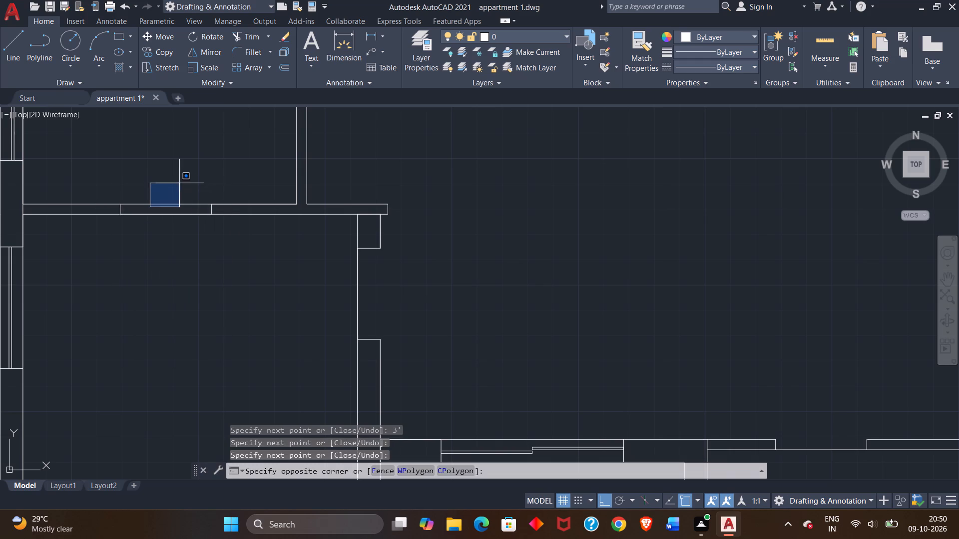
right_click(179, 183)
click(198, 166)
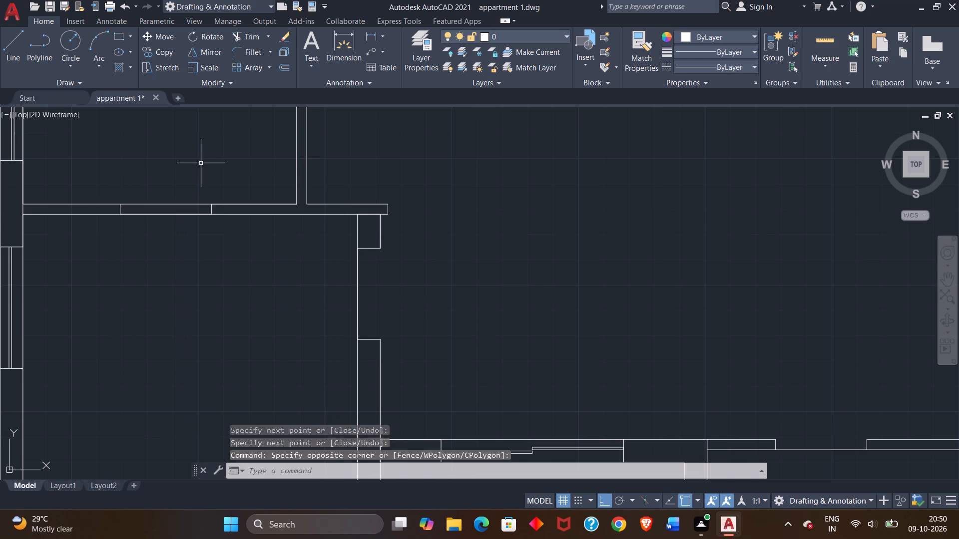
Trim the upper wall face between the jambs of the small room's 3' door opening.
click(239, 39)
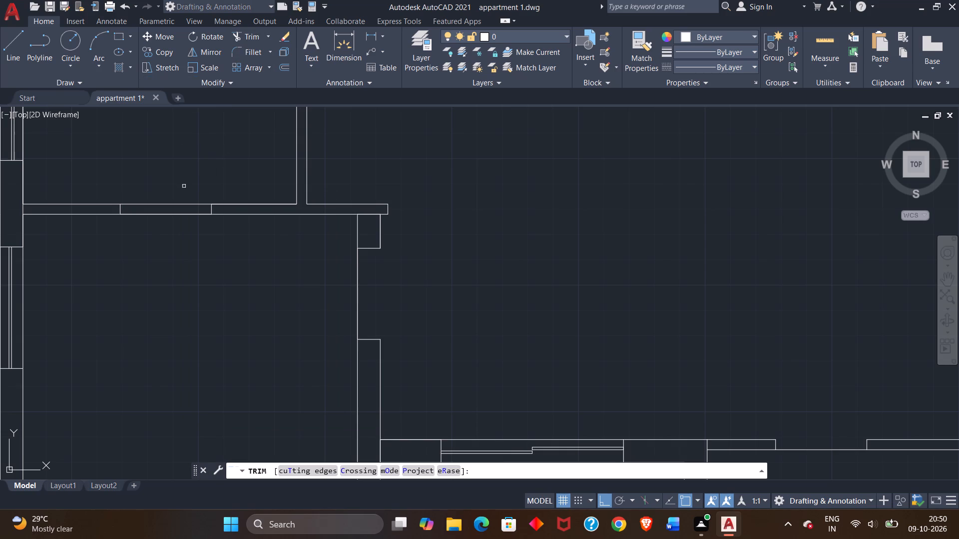
click(178, 206)
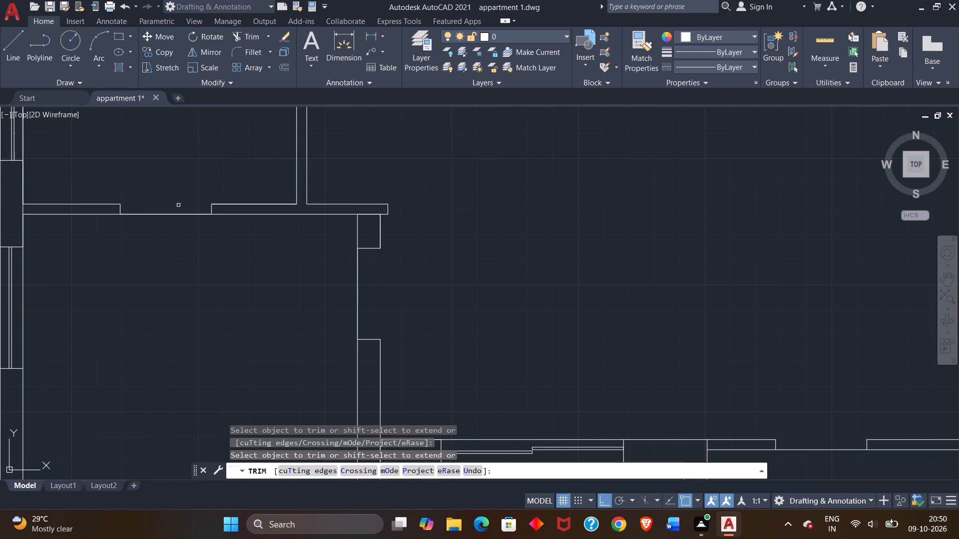
scroll(203, 244, down, 2)
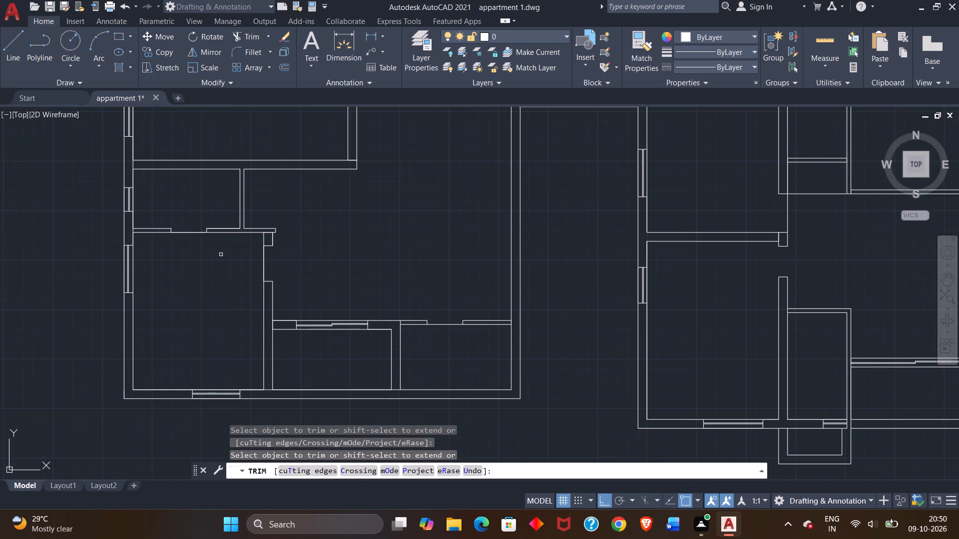
middle_drag(223, 272, 202, 282)
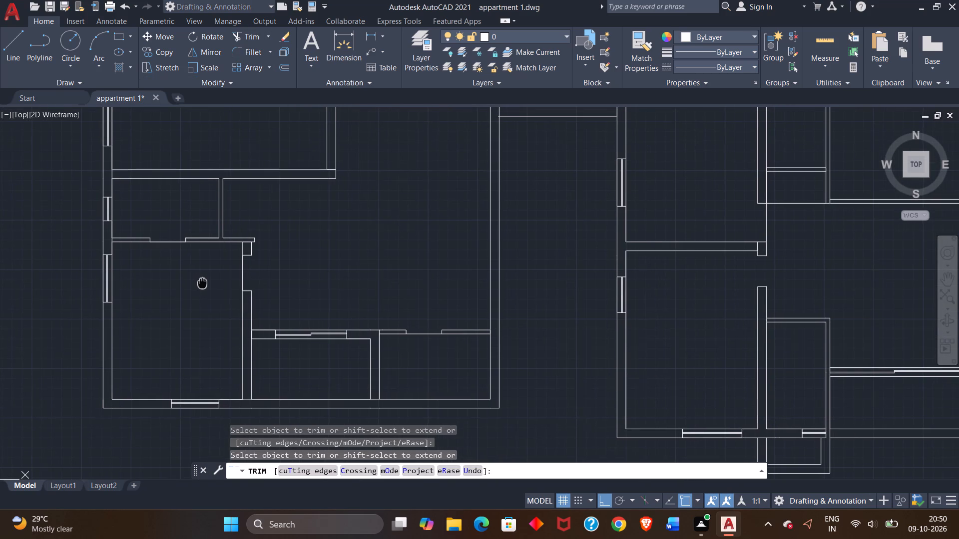
Draw a vertical line from the stub wall's end beside the small room up to the upper-left room's lower wall face.
click(5, 54)
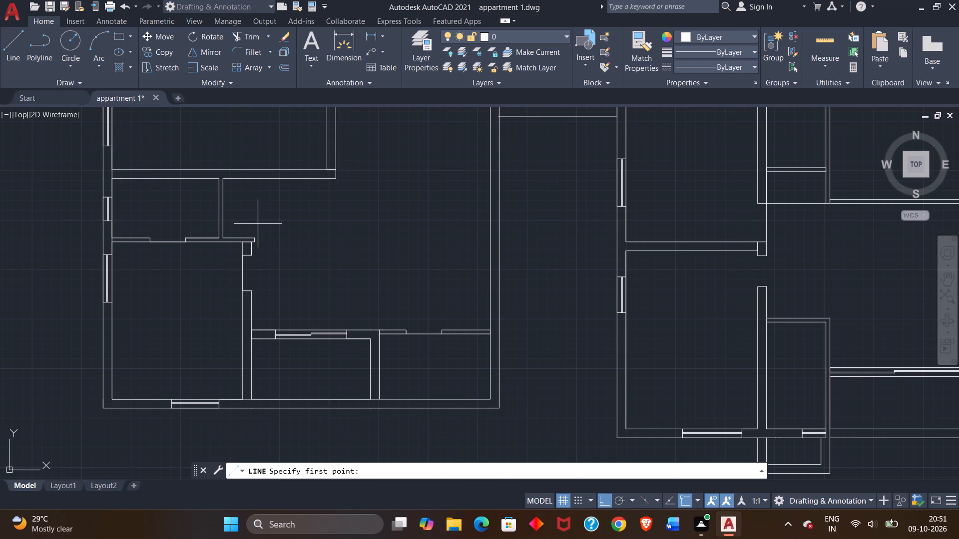
scroll(258, 229, up, 3)
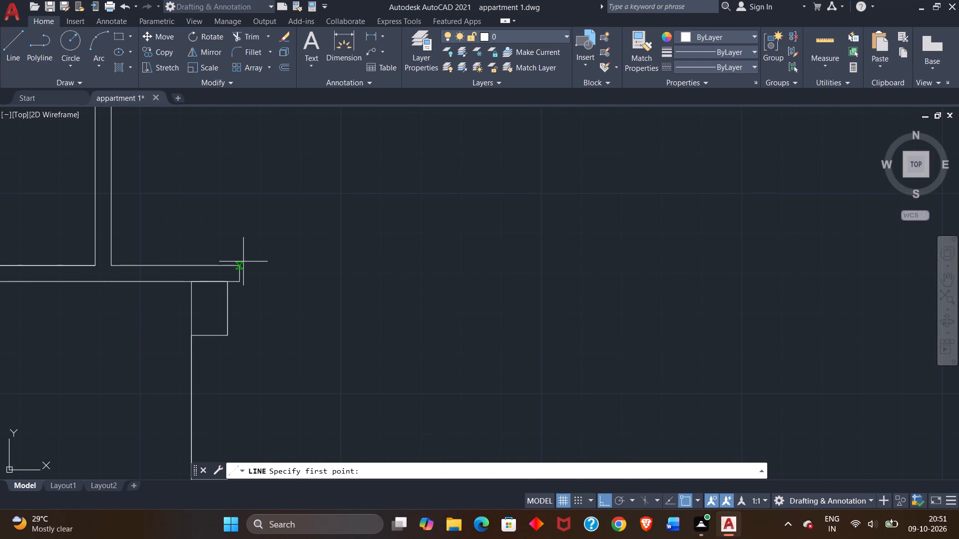
click(240, 265)
scroll(237, 197, down, 2)
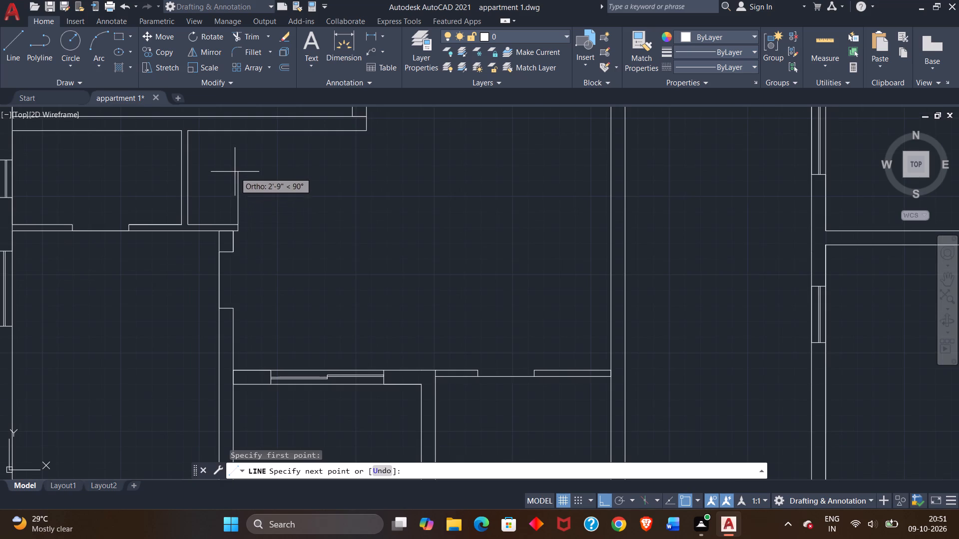
middle_drag(235, 172, 221, 264)
click(221, 224)
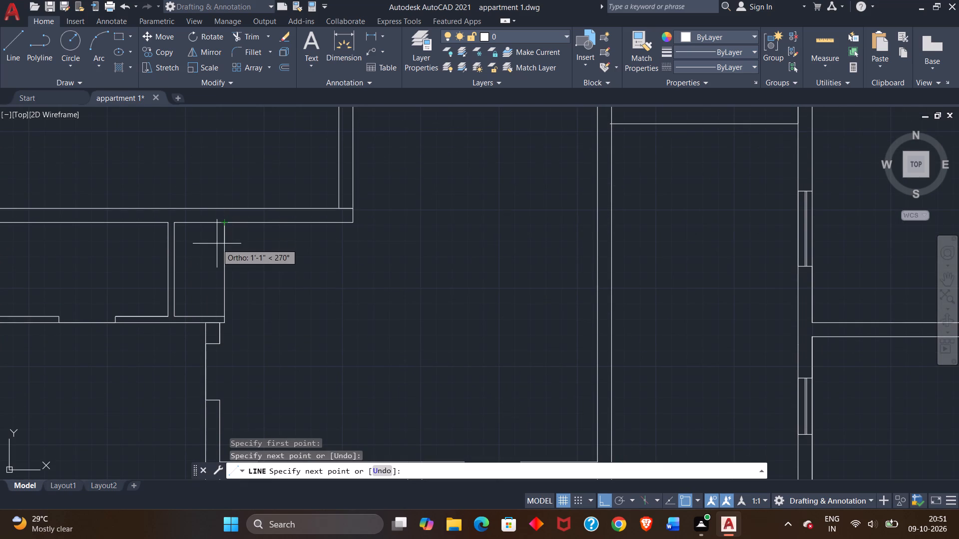
right_click(216, 244)
click(234, 250)
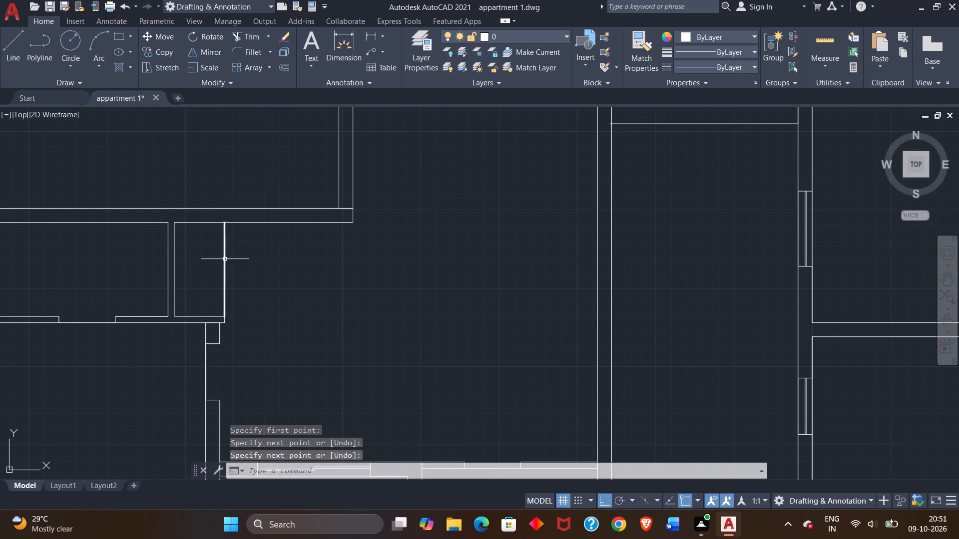
scroll(224, 259, down, 2)
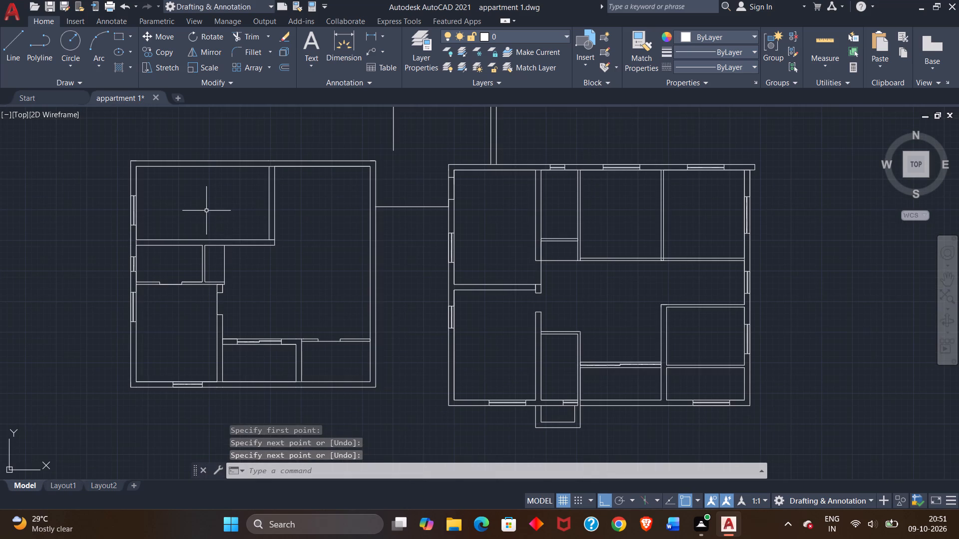
Draw a jamb line across the upper-left room's lower wall, a short distance left of the room's lower-right inner corner.
middle_drag(206, 207, 184, 214)
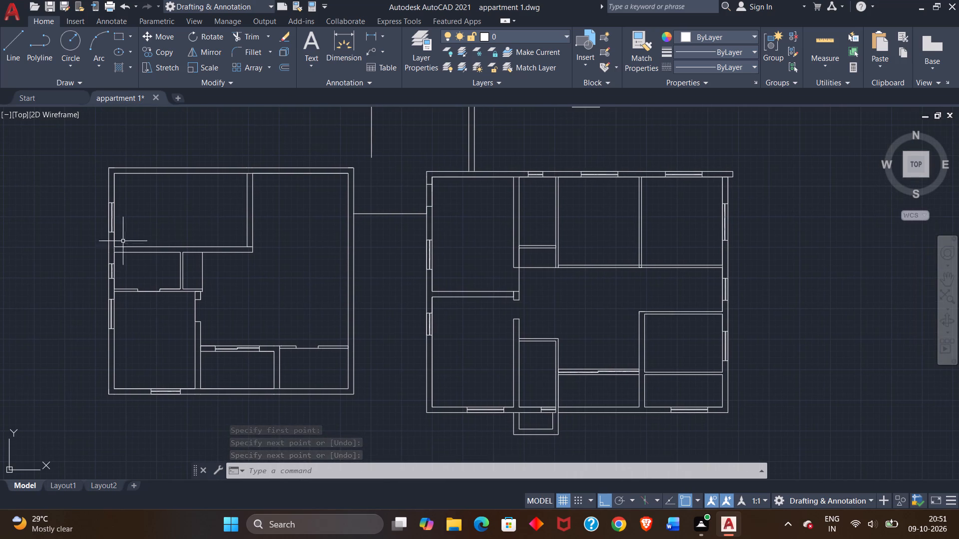
click(8, 45)
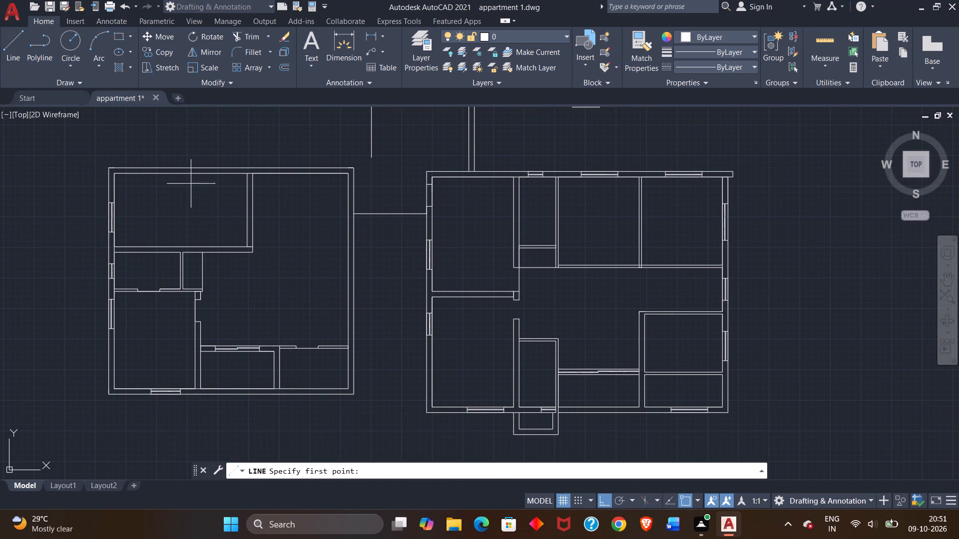
scroll(228, 239, up, 2)
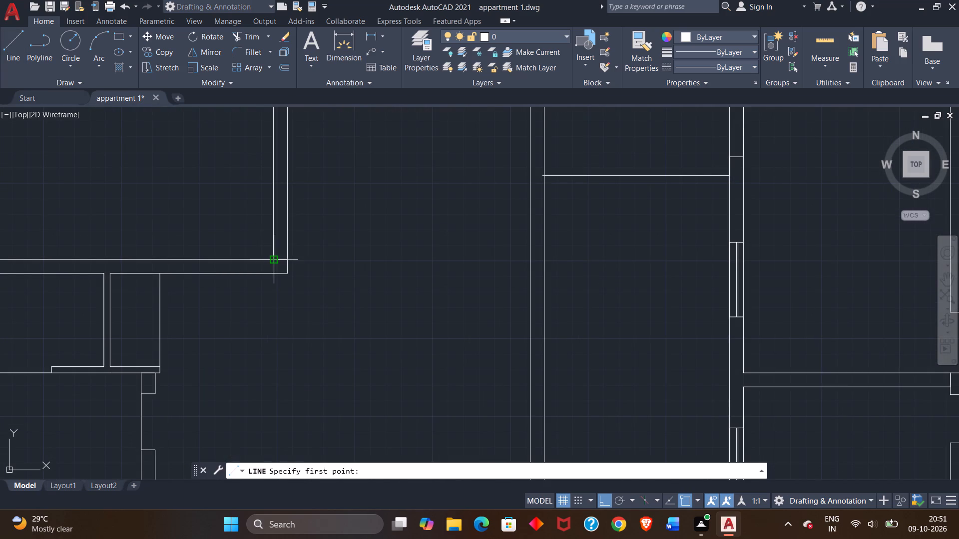
click(273, 258)
click(253, 260)
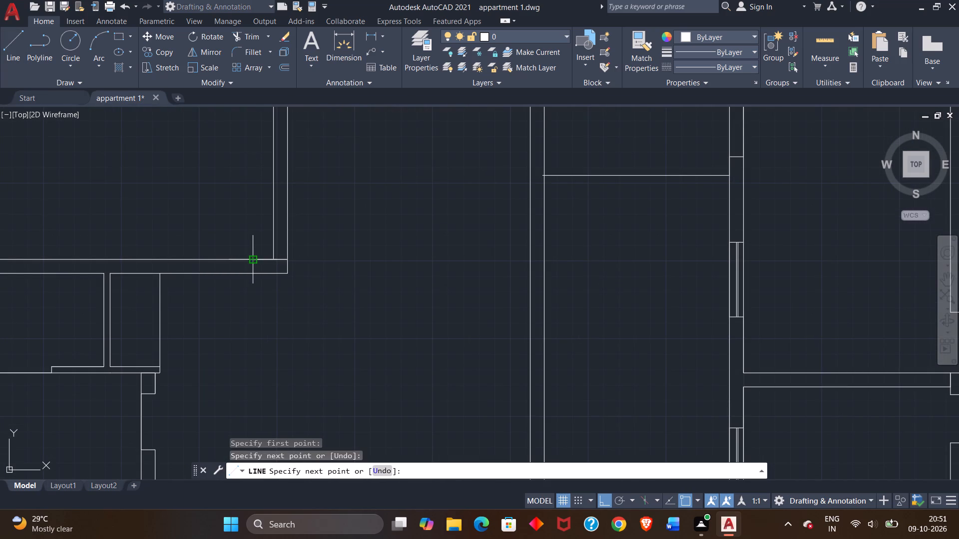
click(252, 275)
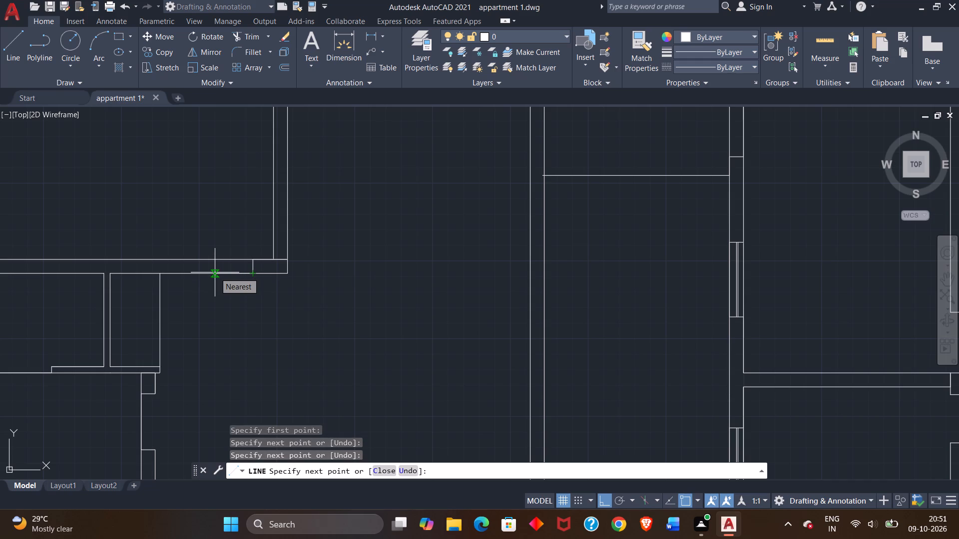
scroll(215, 272, down, 3)
scroll(224, 272, up, 3)
right_click(228, 295)
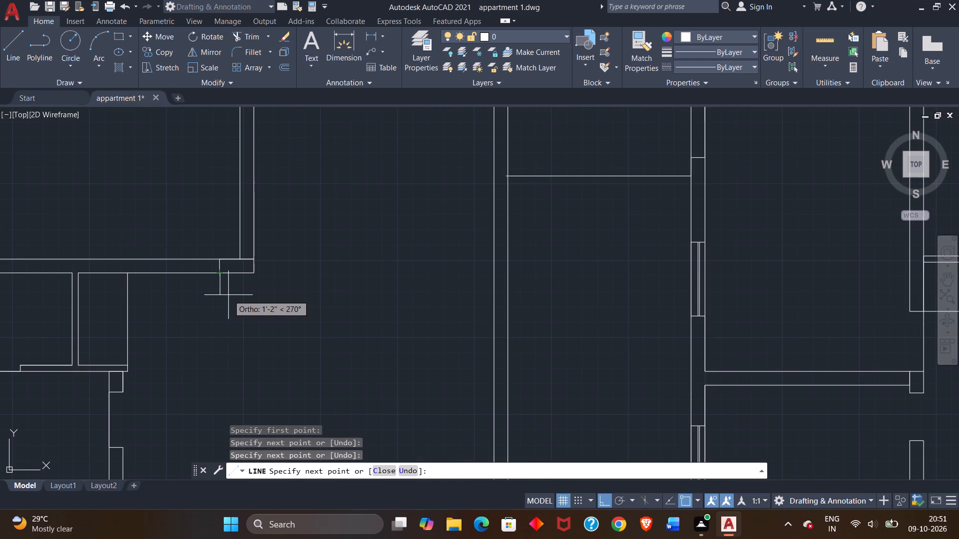
click(253, 301)
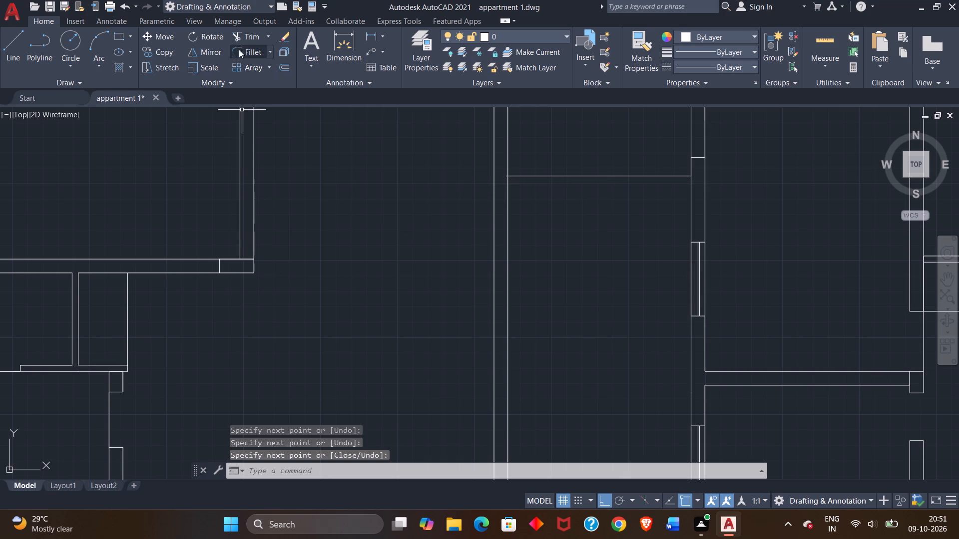
Trim the lower wall face between the new jamb line and the small enclosure's upper-right corner.
click(238, 41)
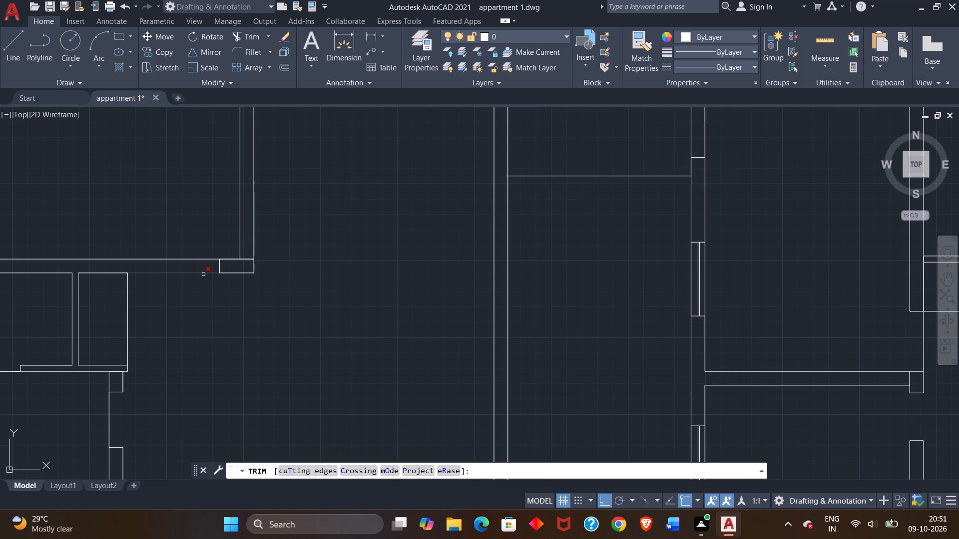
click(203, 274)
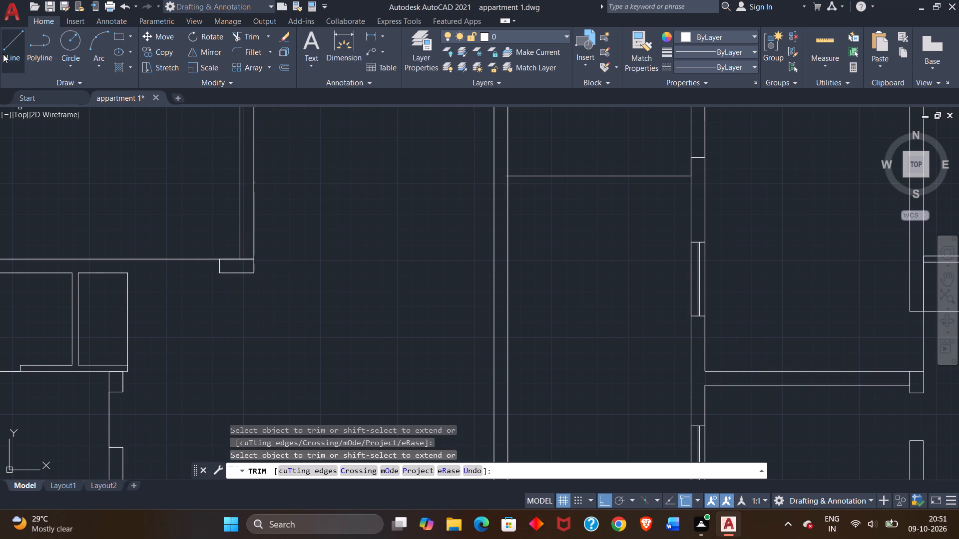
Draw the opposite jamb line from the small enclosure's upper-right corner up to the wall's upper face.
click(3, 54)
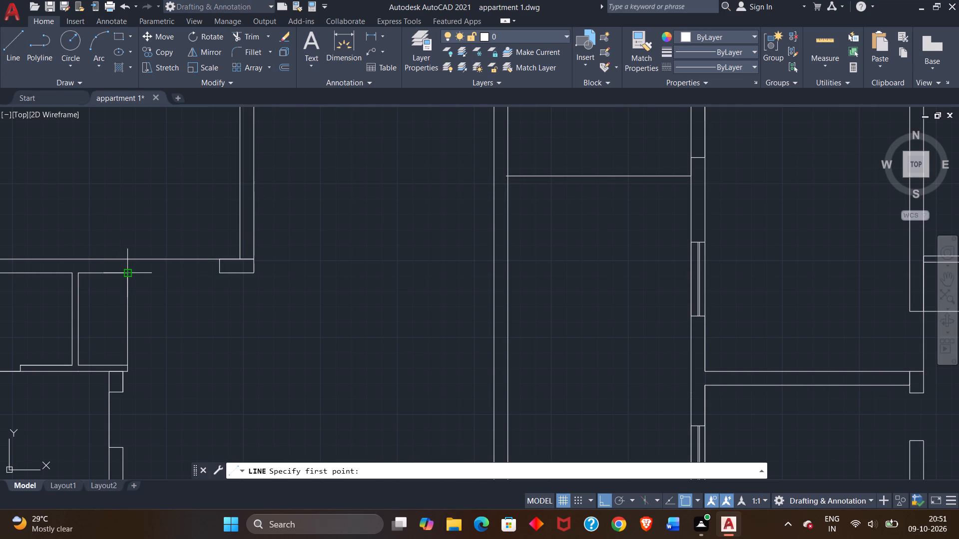
click(125, 274)
click(125, 258)
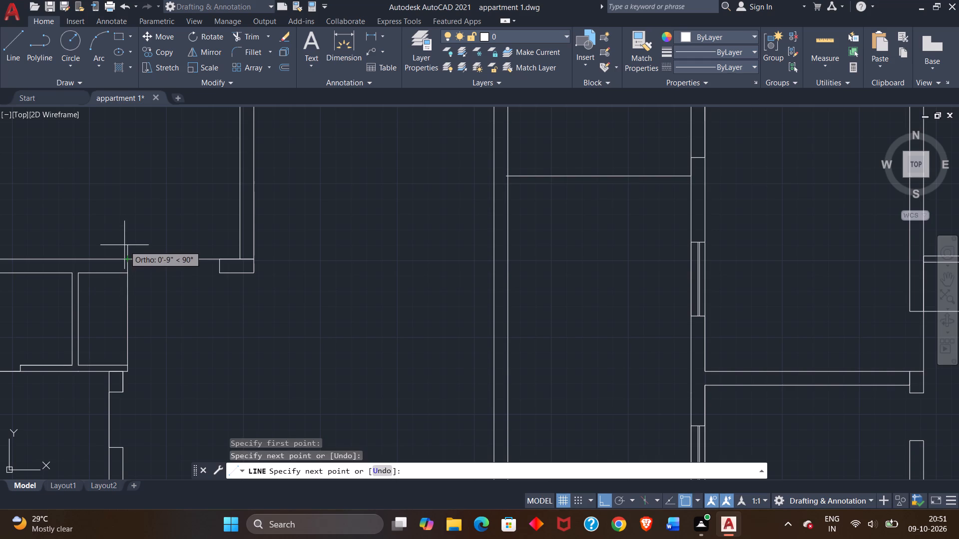
right_click(124, 245)
click(157, 256)
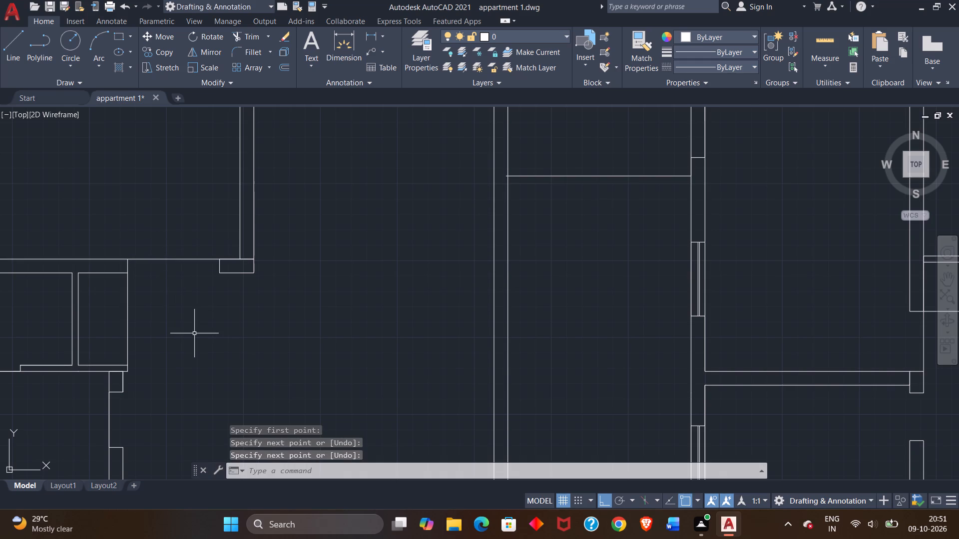
Trim the upper wall face between the two jambs of the upper-left room's door opening.
scroll(191, 329, down, 2)
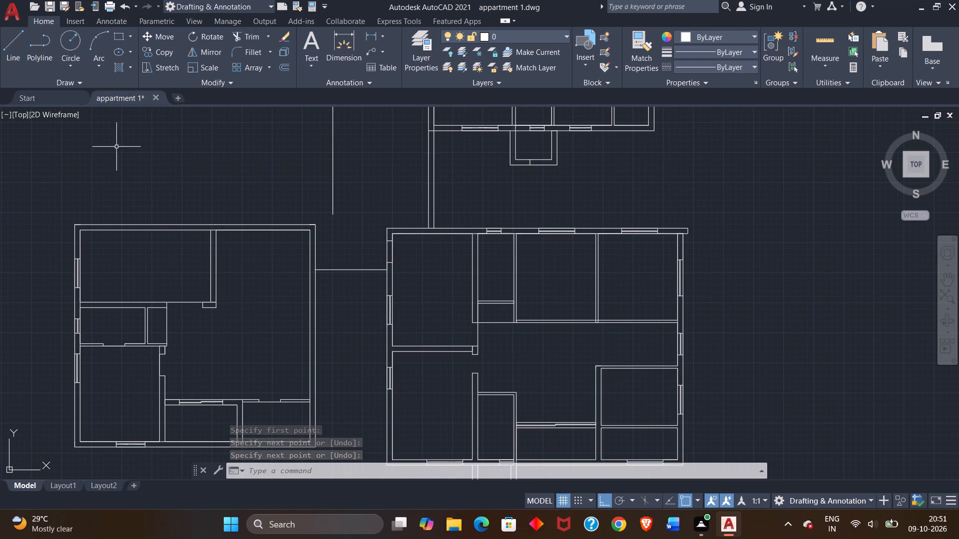
click(236, 36)
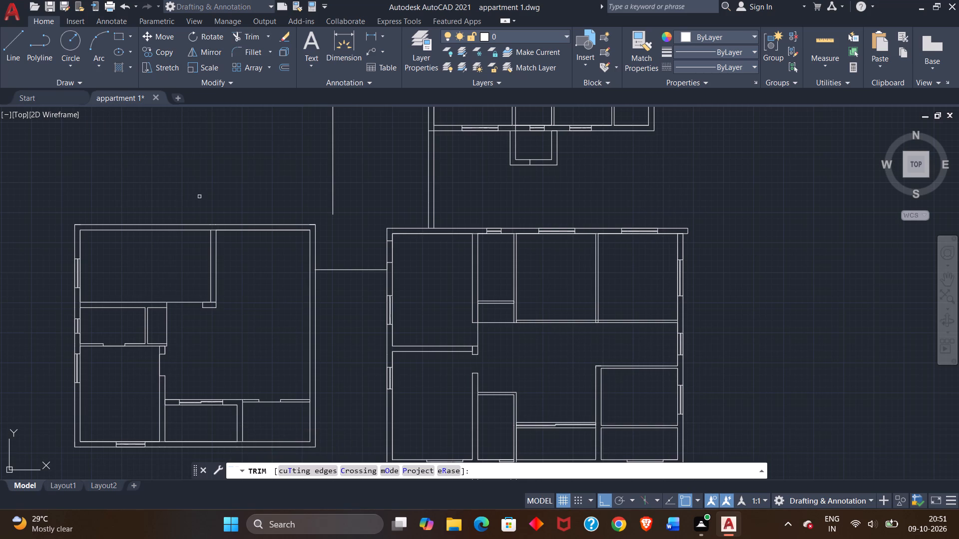
click(196, 302)
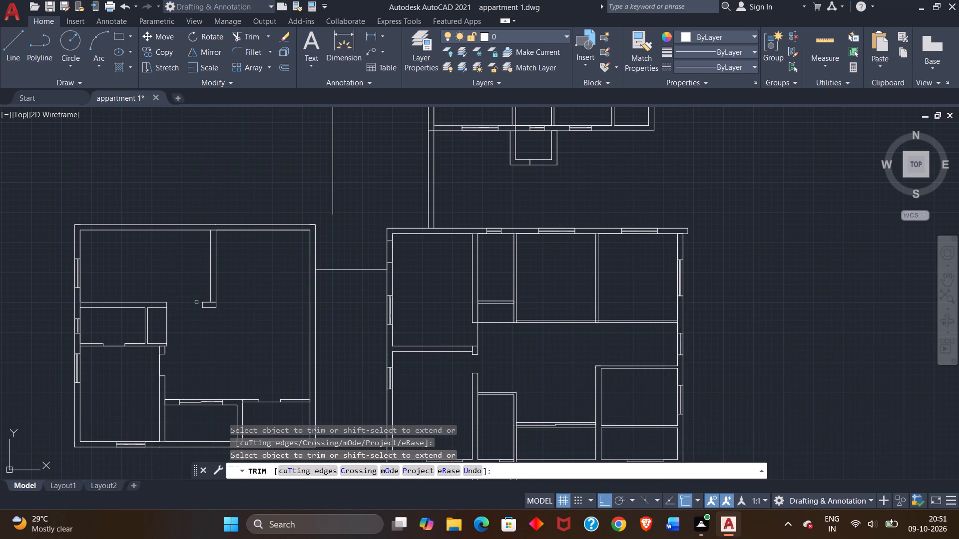
Trim the leftover wall-face segments crossing the bottom and top ends of the upper-left room's right-hand wall.
scroll(196, 296, up, 3)
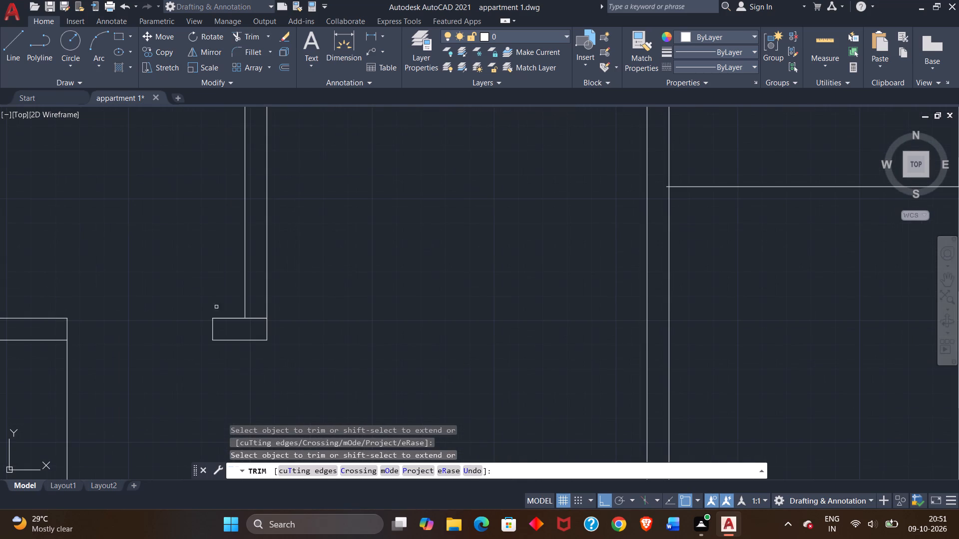
click(255, 318)
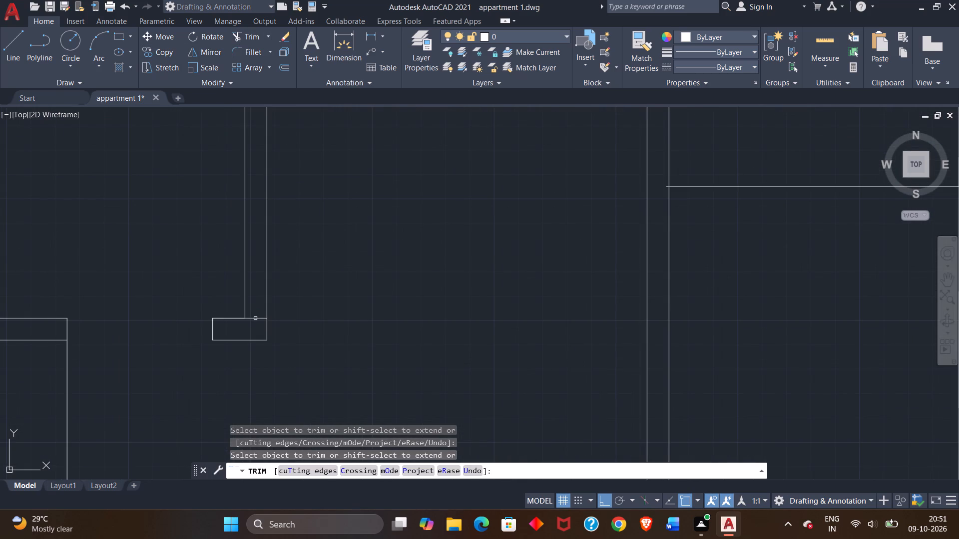
click(256, 318)
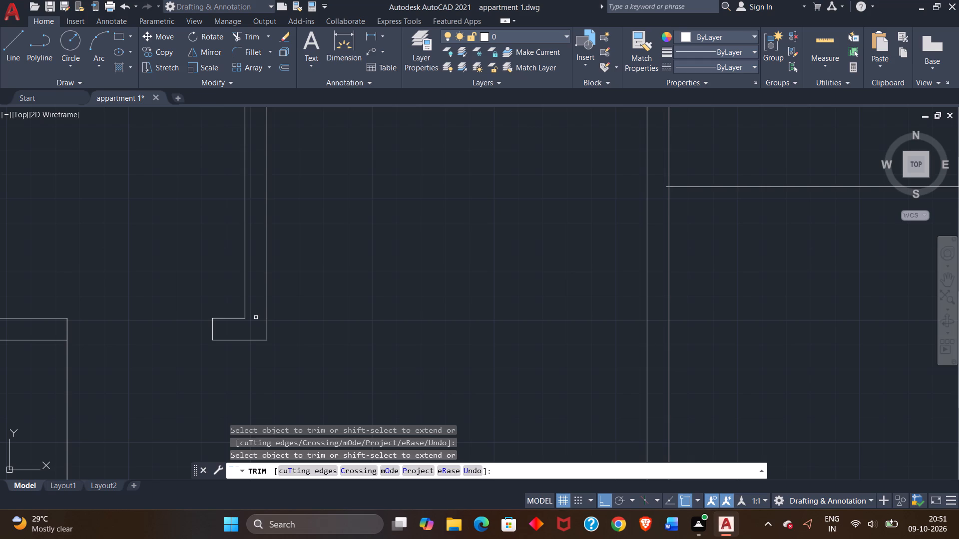
scroll(256, 317, down, 1)
middle_drag(198, 342, 189, 299)
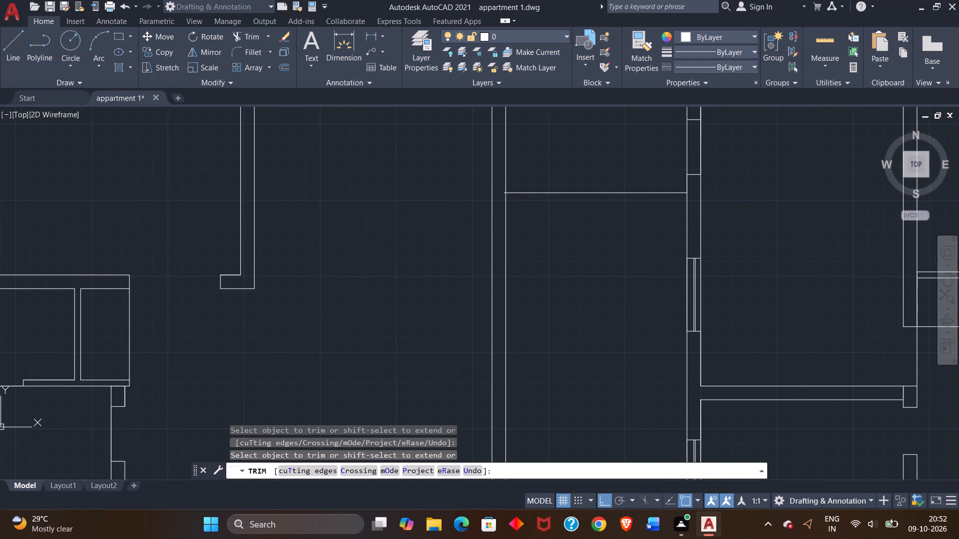
scroll(185, 300, down, 1)
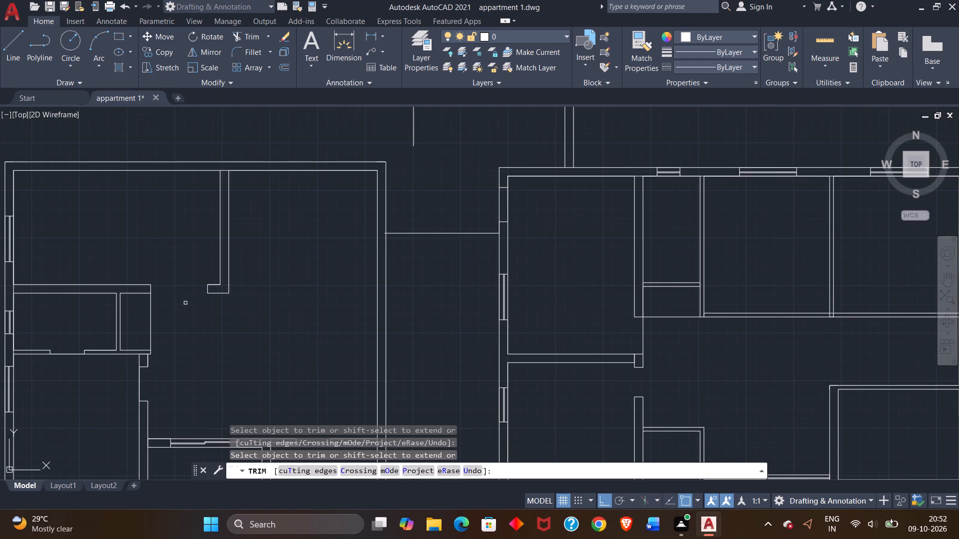
scroll(197, 167, up, 2)
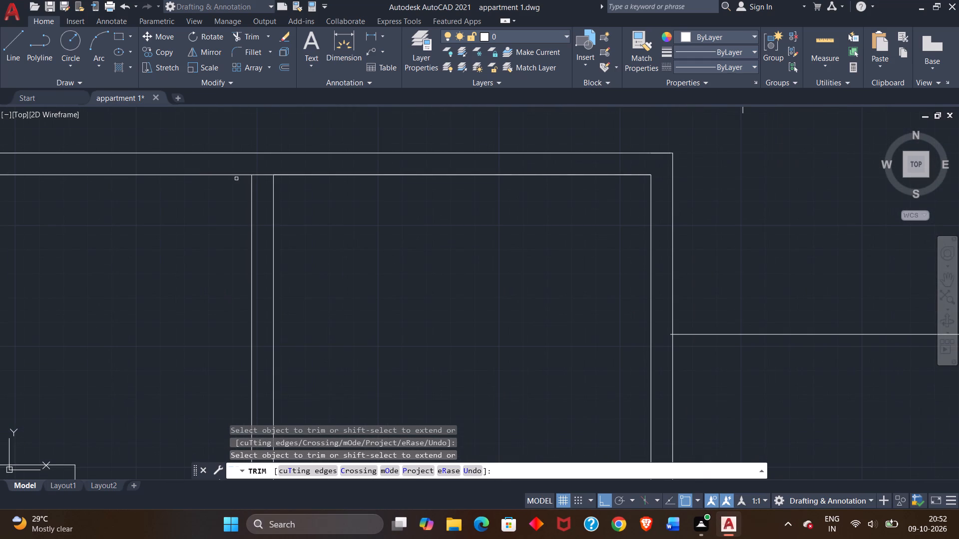
click(266, 174)
Draw the upper-right room's horizontal double-line lower wall, starting 10' below its upper-right inner corner and spanning between the side walls.
scroll(196, 257, down, 2)
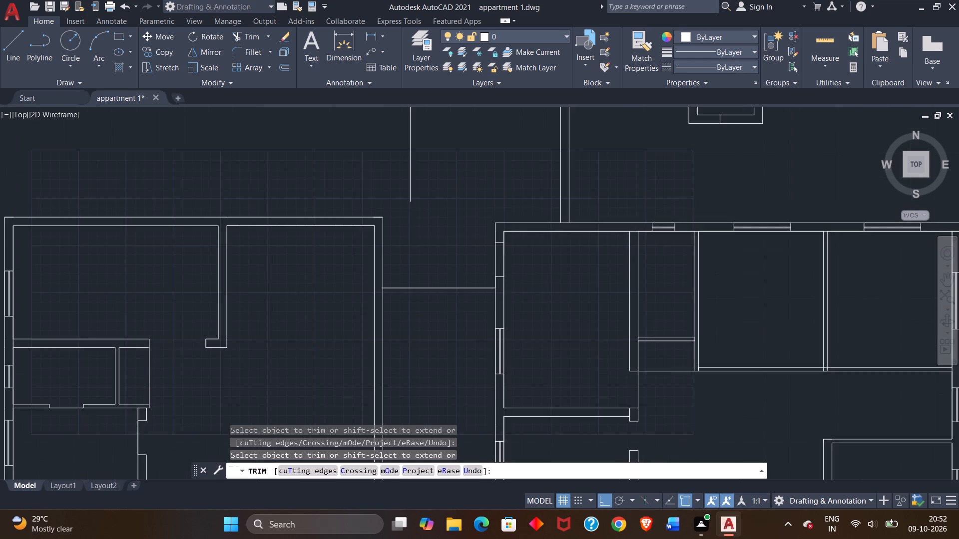
scroll(196, 257, down, 1)
middle_drag(191, 264, 167, 233)
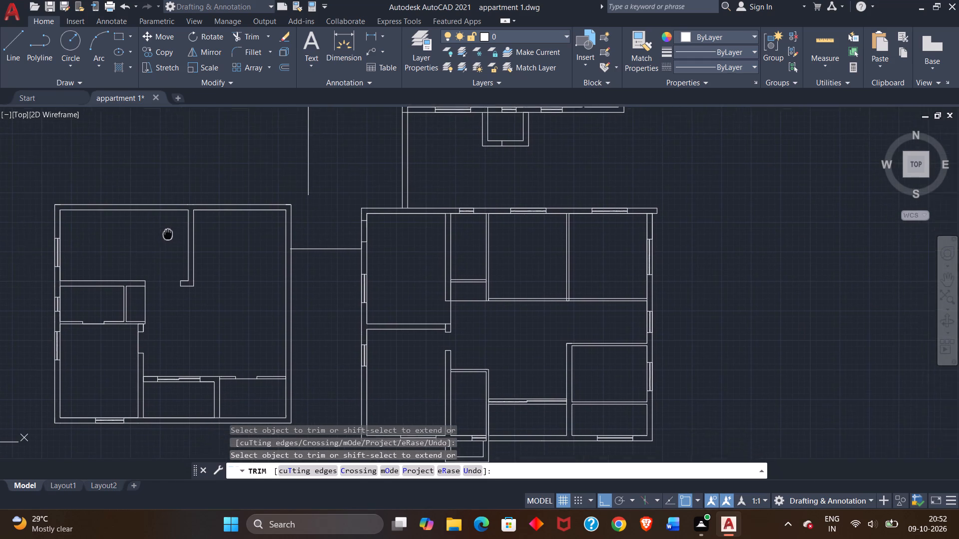
middle_drag(167, 233, 165, 229)
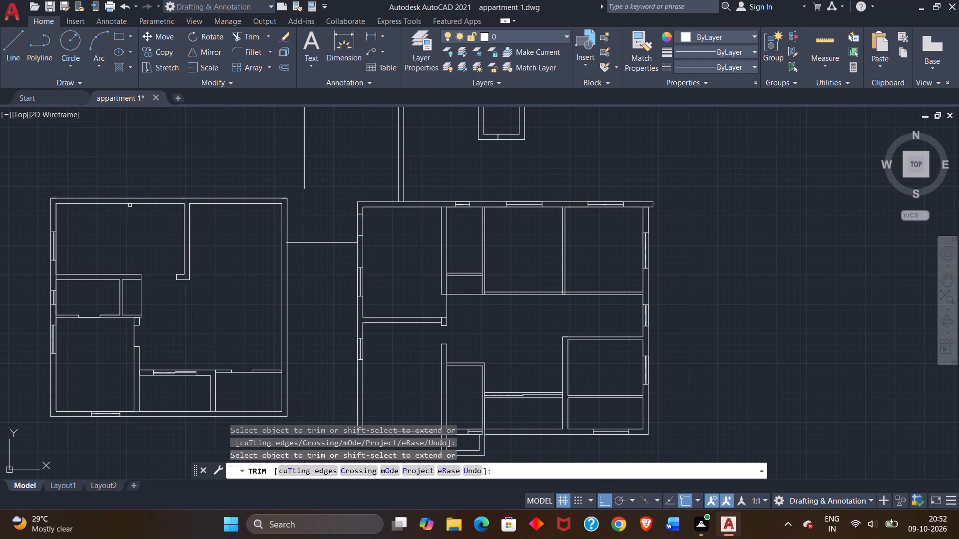
click(11, 42)
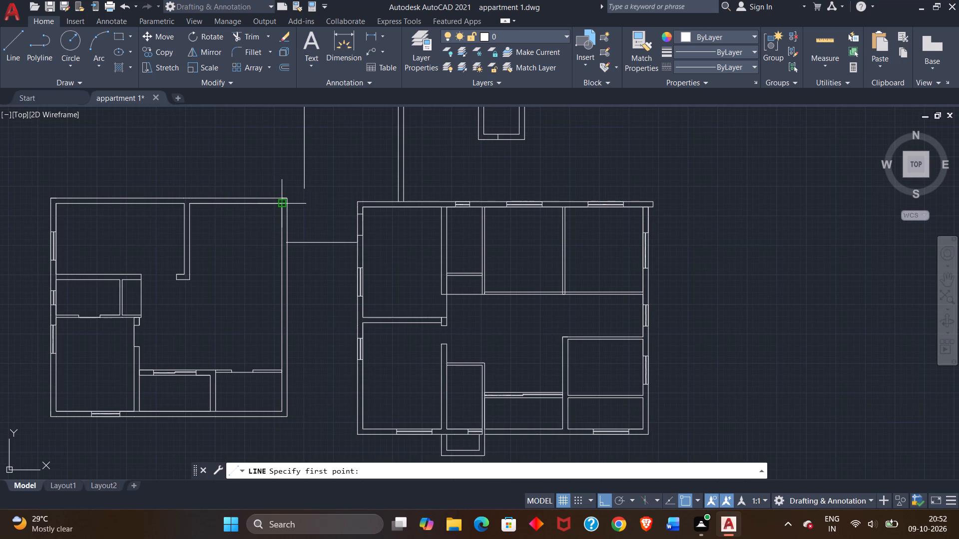
scroll(282, 206, up, 3)
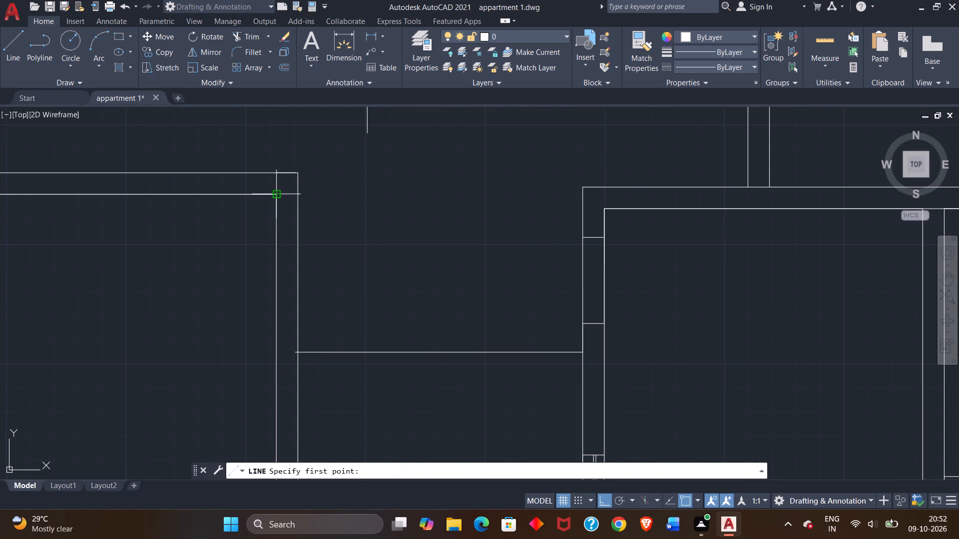
click(276, 198)
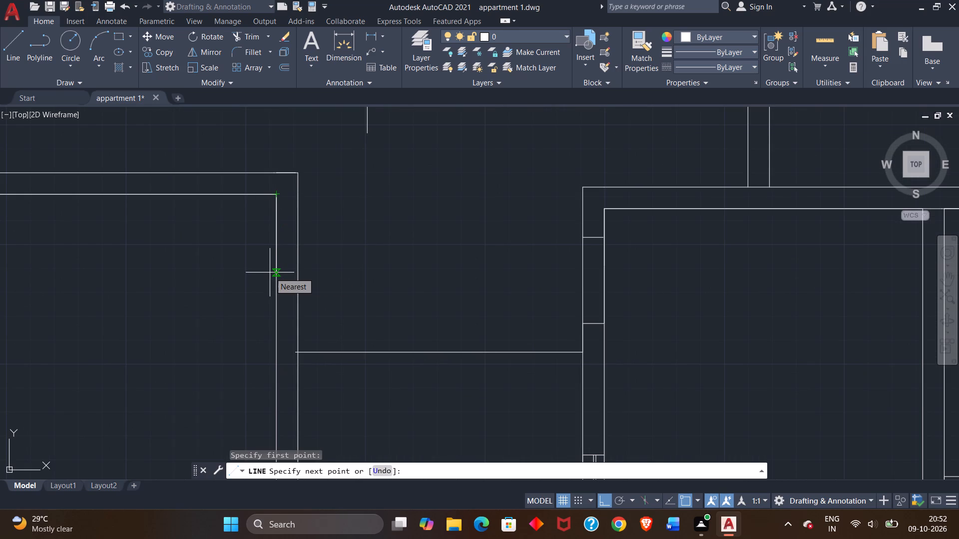
text(10')
key(Return)
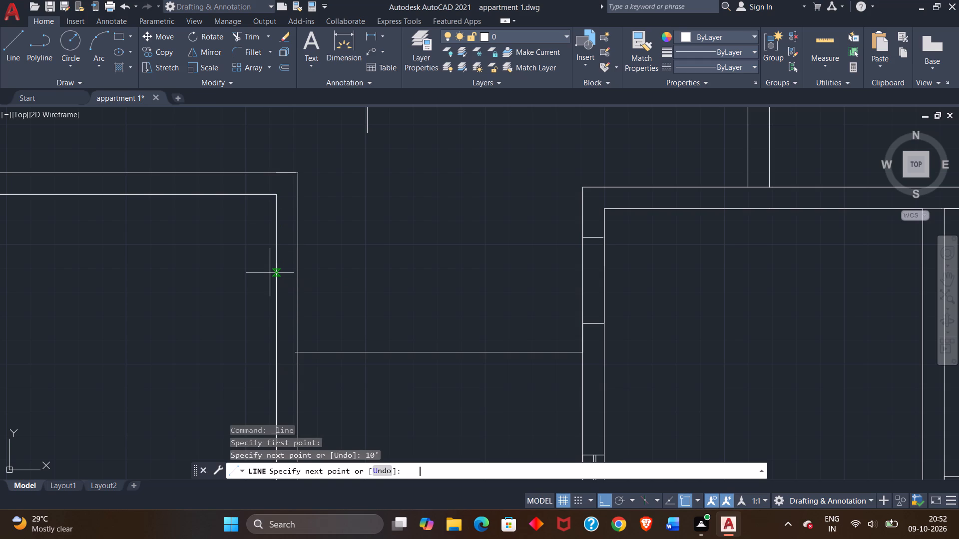
scroll(202, 418, down, 3)
middle_drag(180, 410, 179, 409)
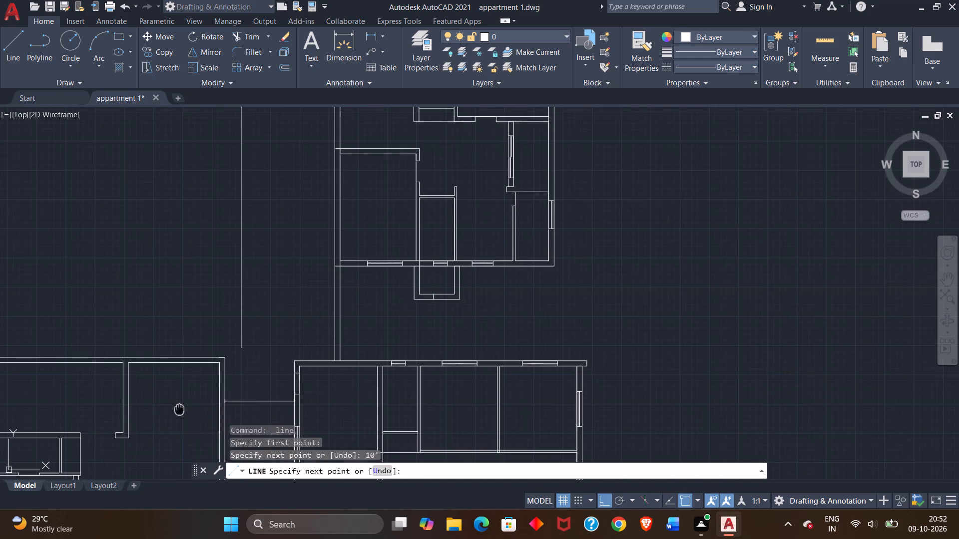
middle_drag(179, 409, 178, 378)
scroll(126, 402, up, 2)
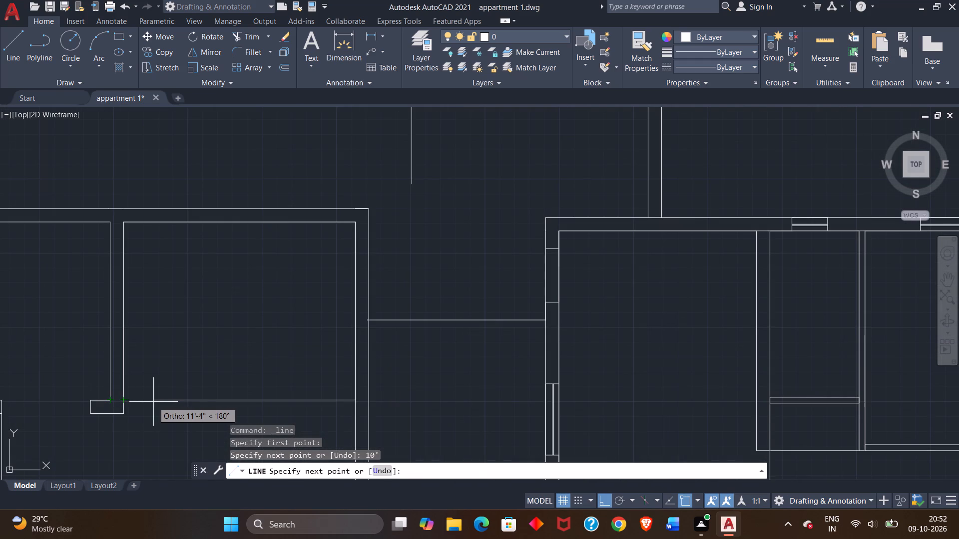
click(123, 402)
click(125, 416)
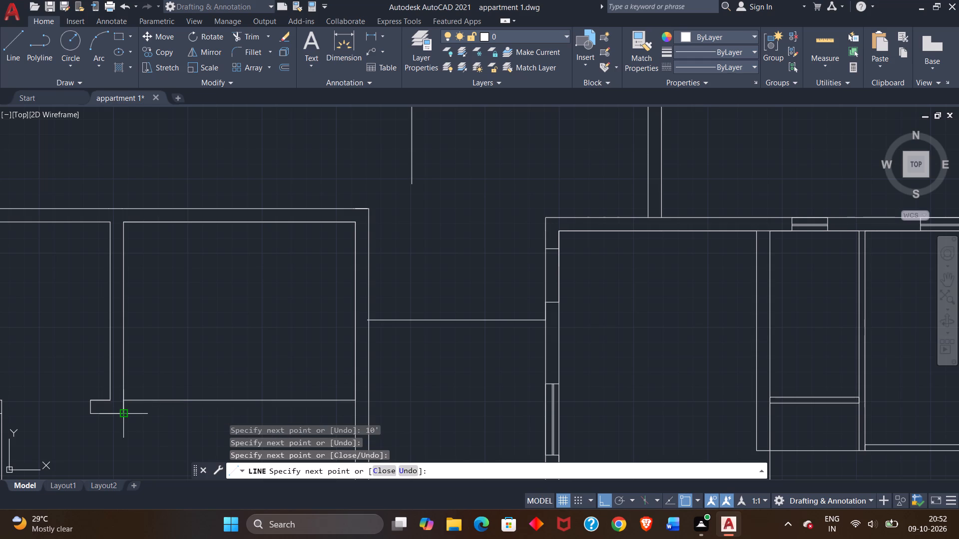
click(355, 414)
right_click(355, 414)
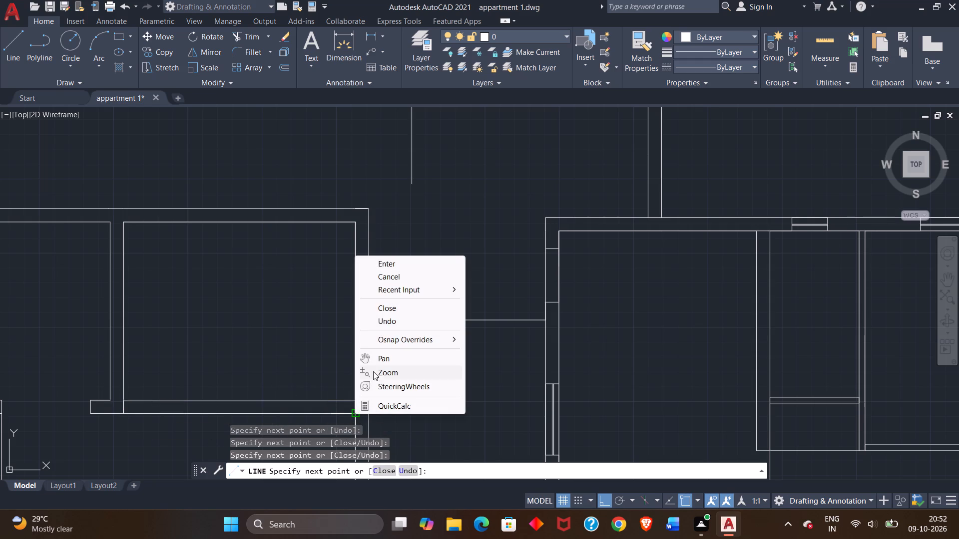
click(379, 266)
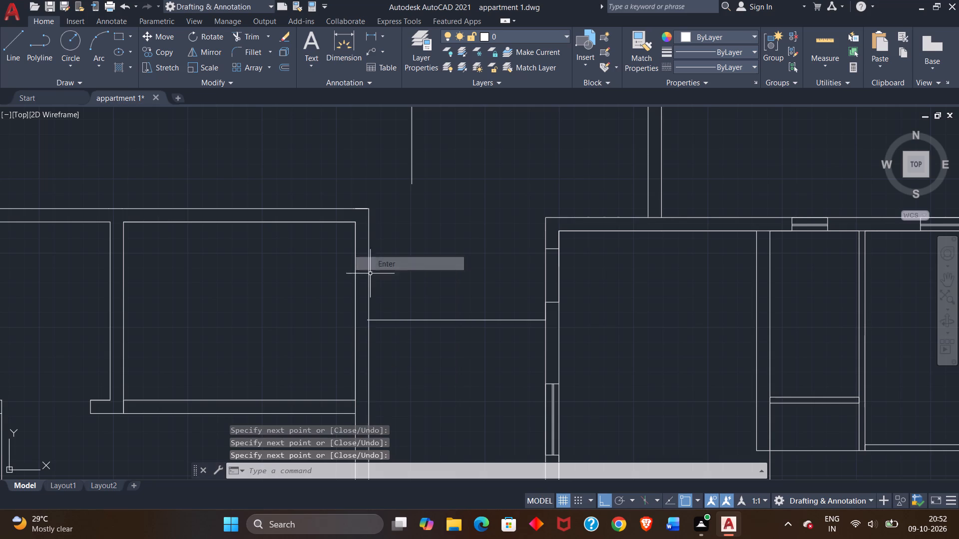
middle_drag(195, 336, 193, 315)
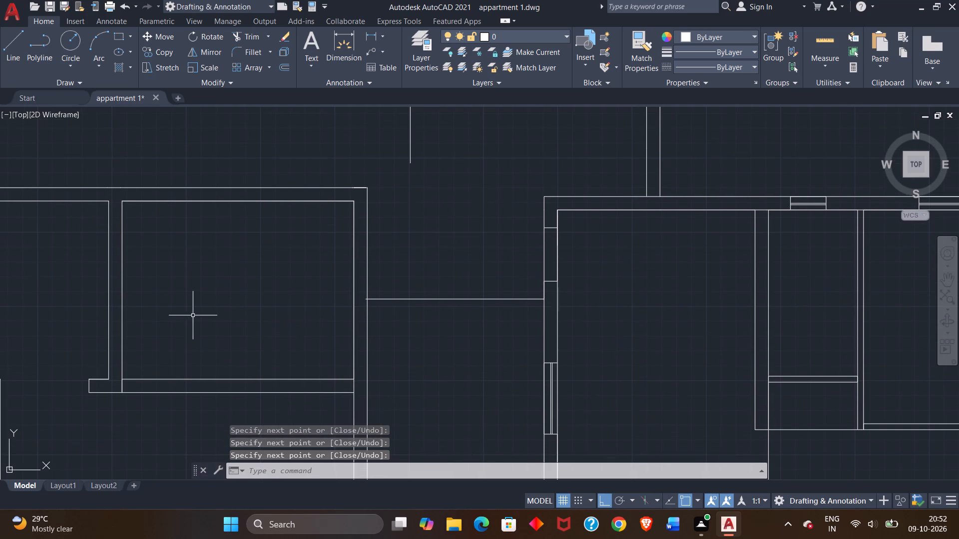
Draw a door jamb line across the upper-right room's lower wall, 3' from the lower end of its left-hand wall.
double_click(8, 58)
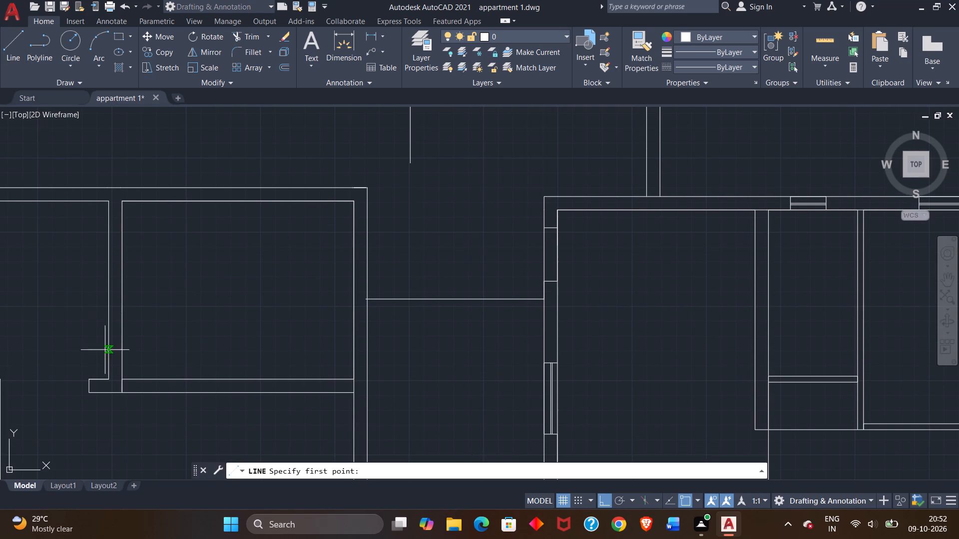
click(121, 395)
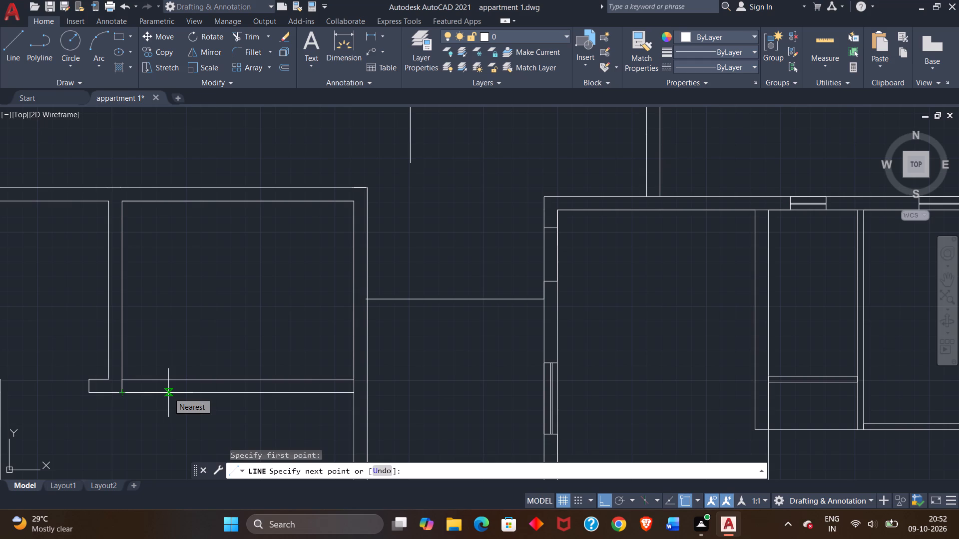
key(3)
key(apostrophe)
key(Return)
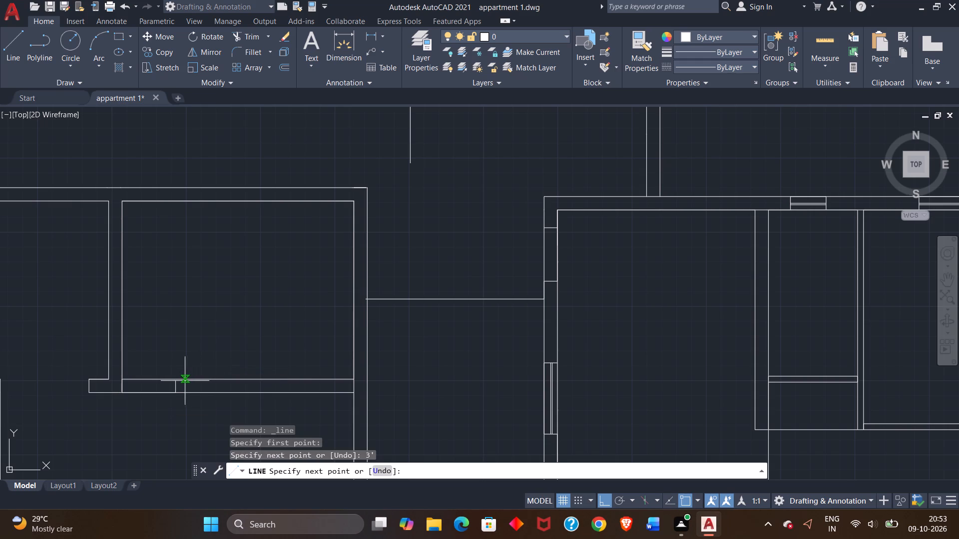
scroll(179, 384, up, 2)
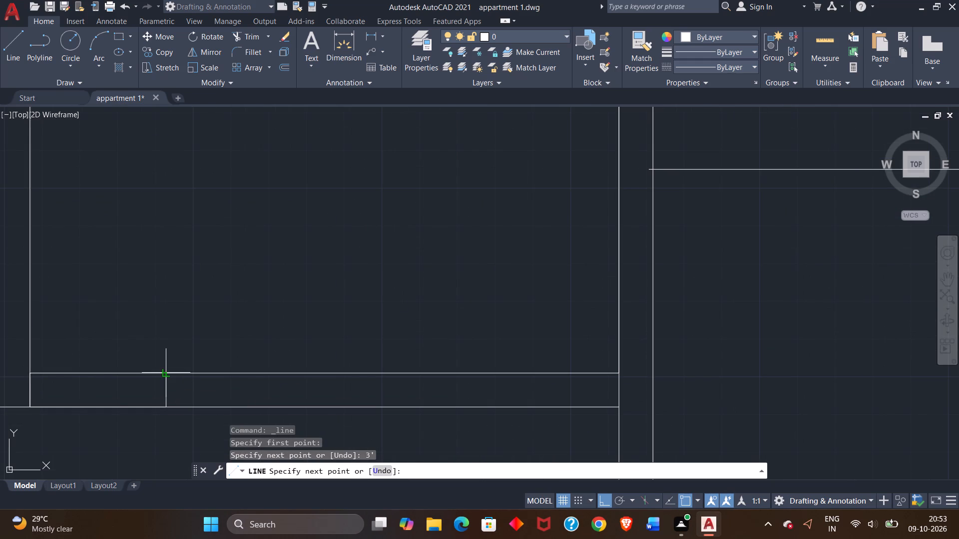
double_click(166, 374)
right_click(170, 359)
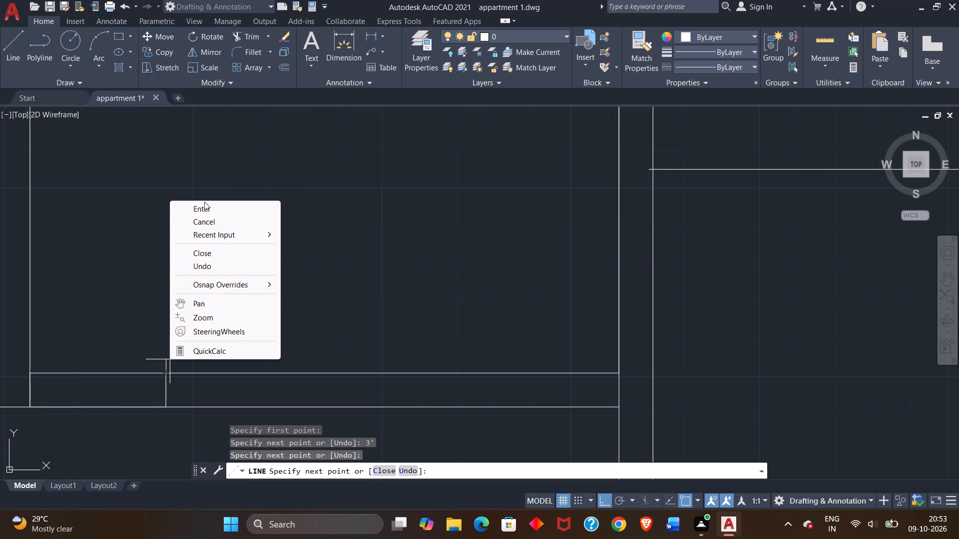
click(205, 208)
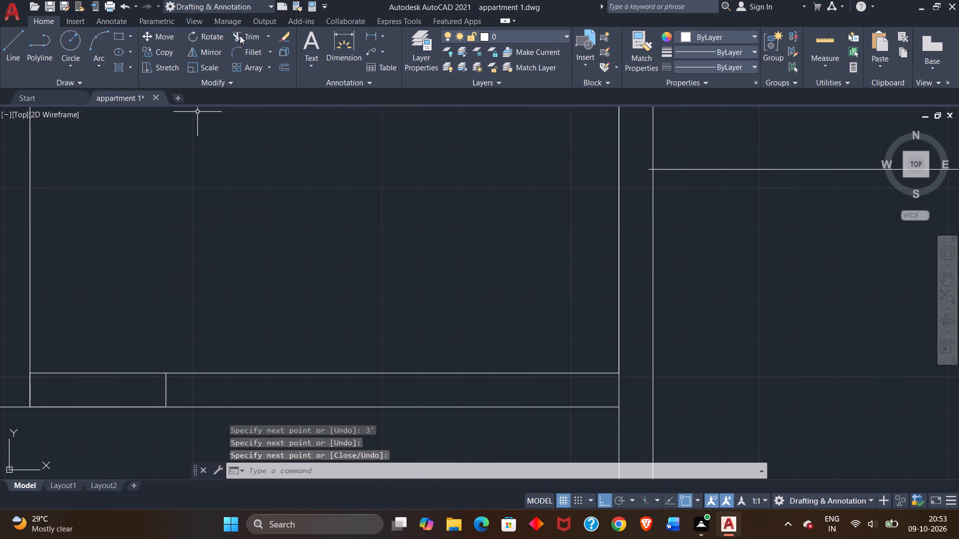
Trim the lower wall's upper face between the left-hand wall and the 3' jamb line.
click(240, 35)
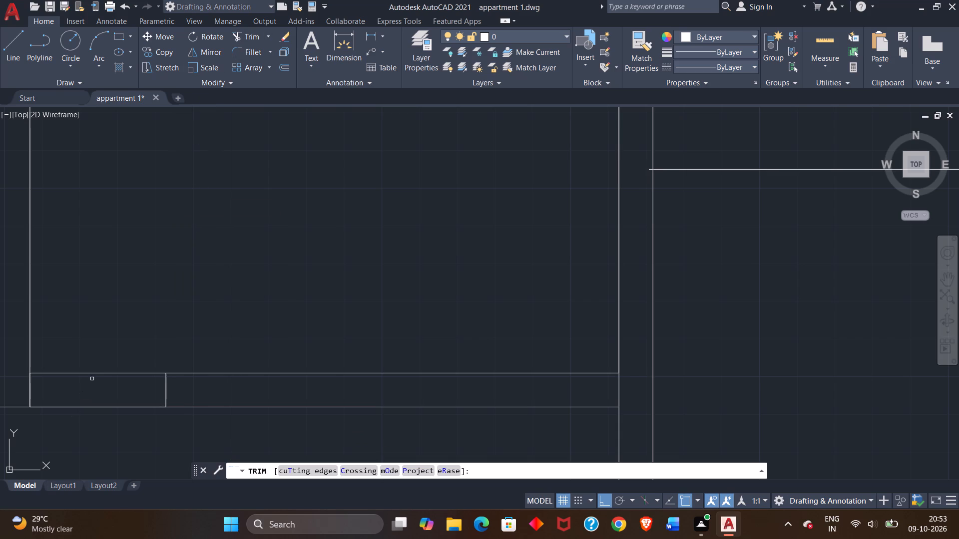
click(94, 374)
Draw an enclosure outline below the upper-right room: 5' down the right-hand wall, 8' left, and back up to the wall's lower face.
scroll(94, 374, down, 2)
scroll(110, 449, down, 1)
middle_drag(110, 449, 143, 361)
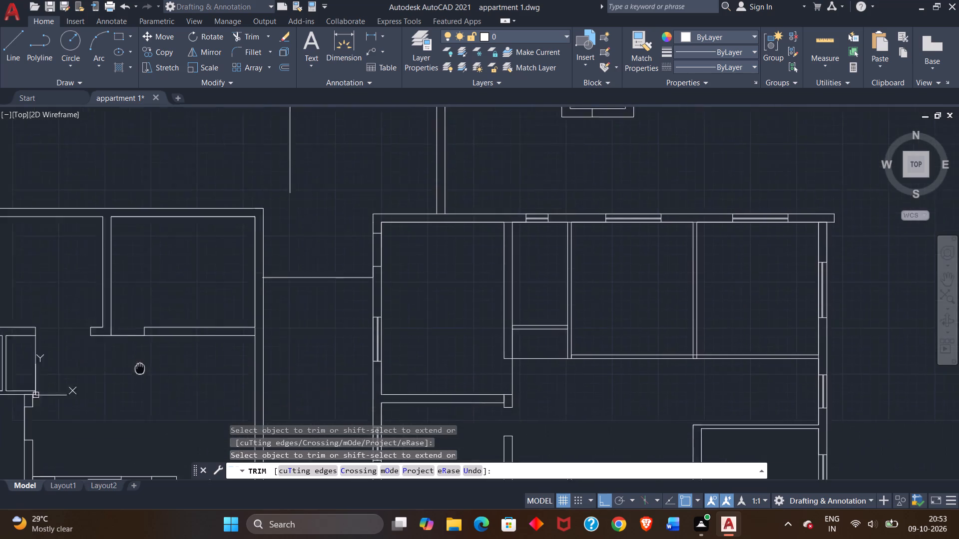
middle_drag(143, 361, 198, 275)
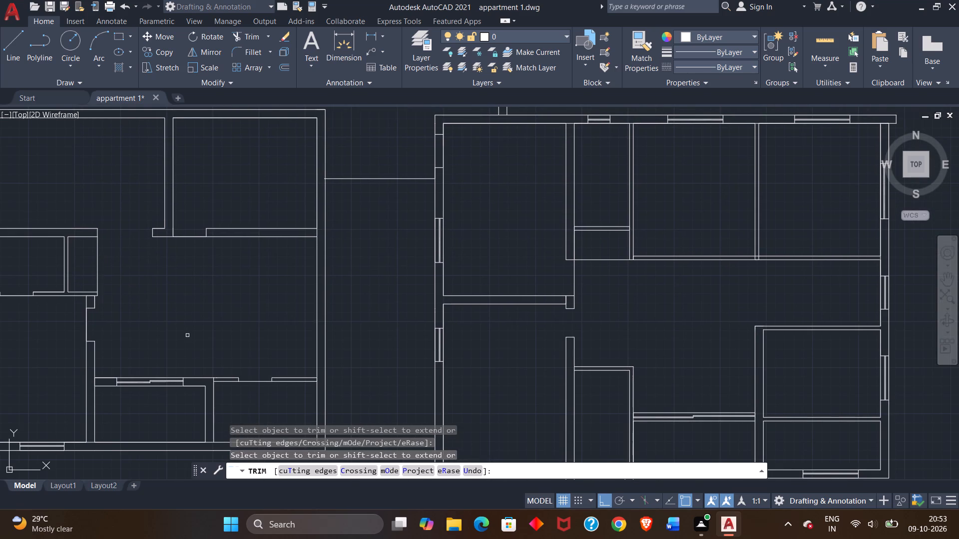
click(12, 43)
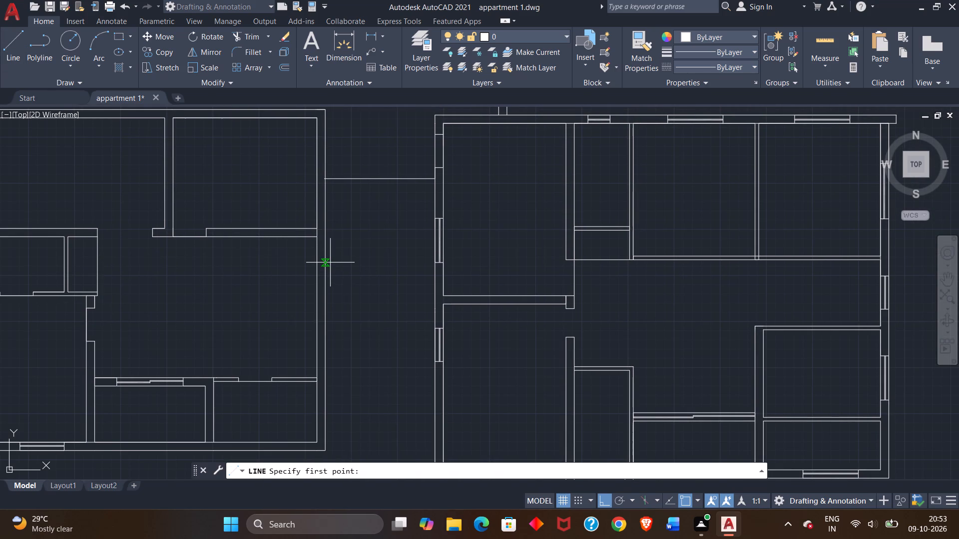
double_click(313, 237)
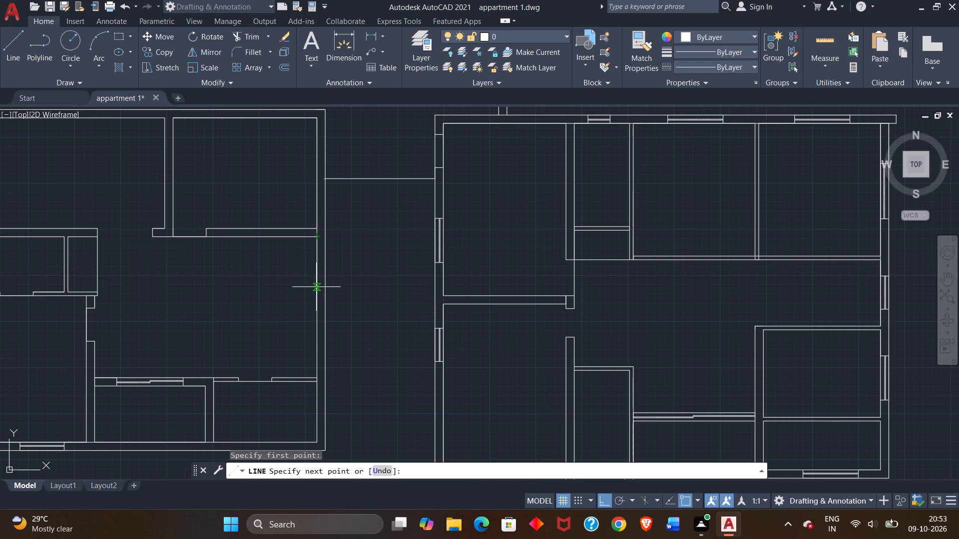
key(5)
key(apostrophe)
key(Return)
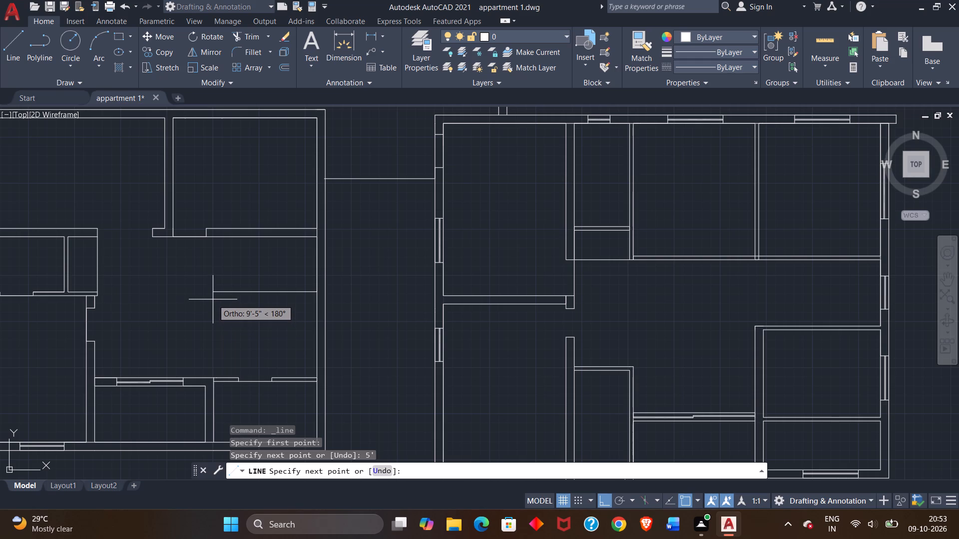
text(8')
key(Return)
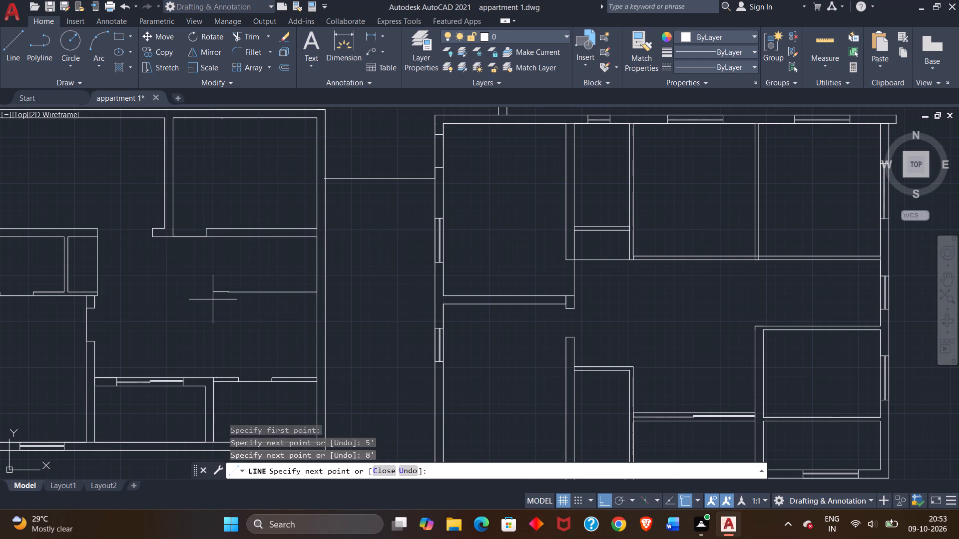
scroll(216, 253, up, 1)
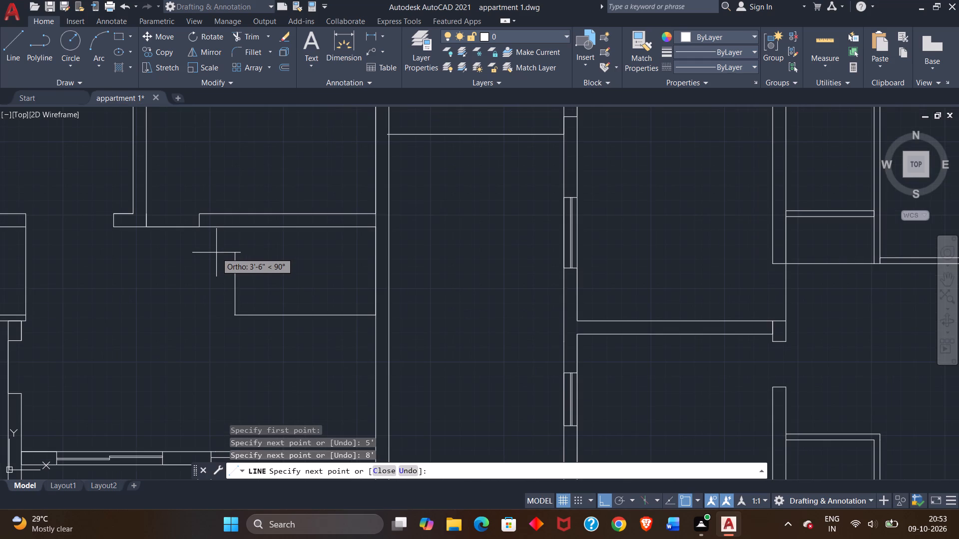
scroll(216, 253, up, 1)
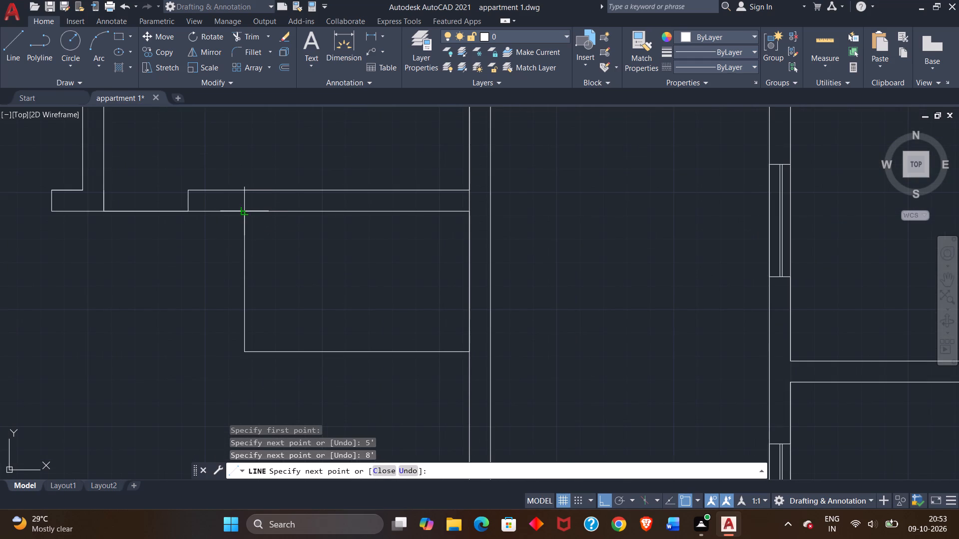
click(247, 210)
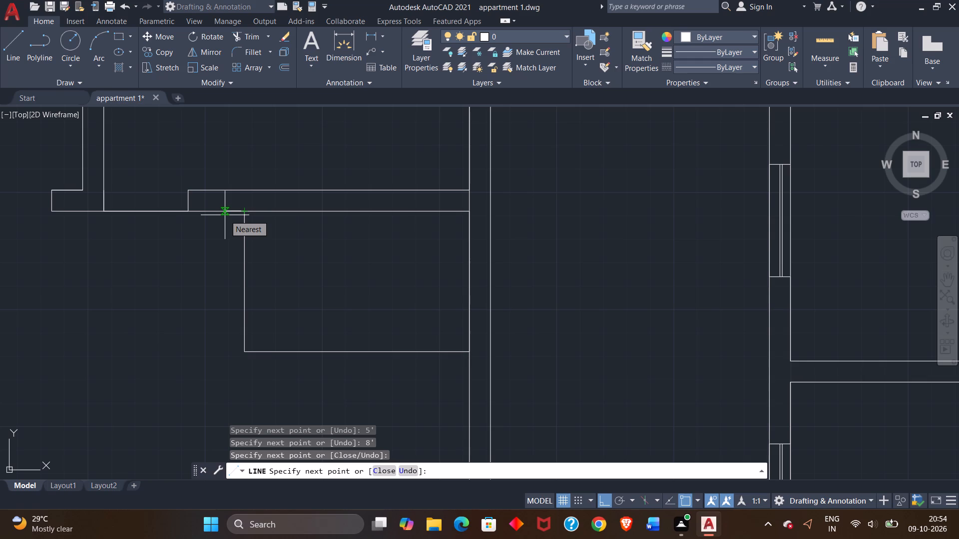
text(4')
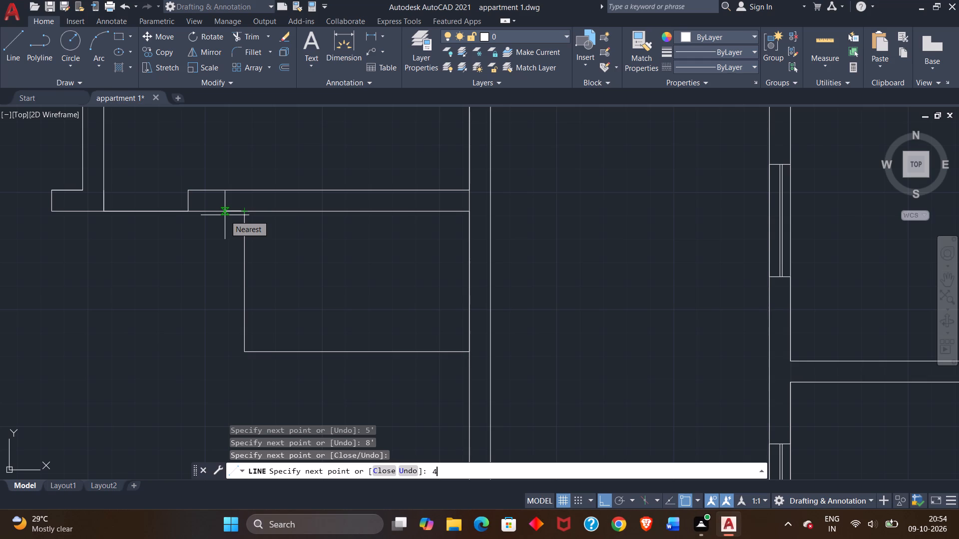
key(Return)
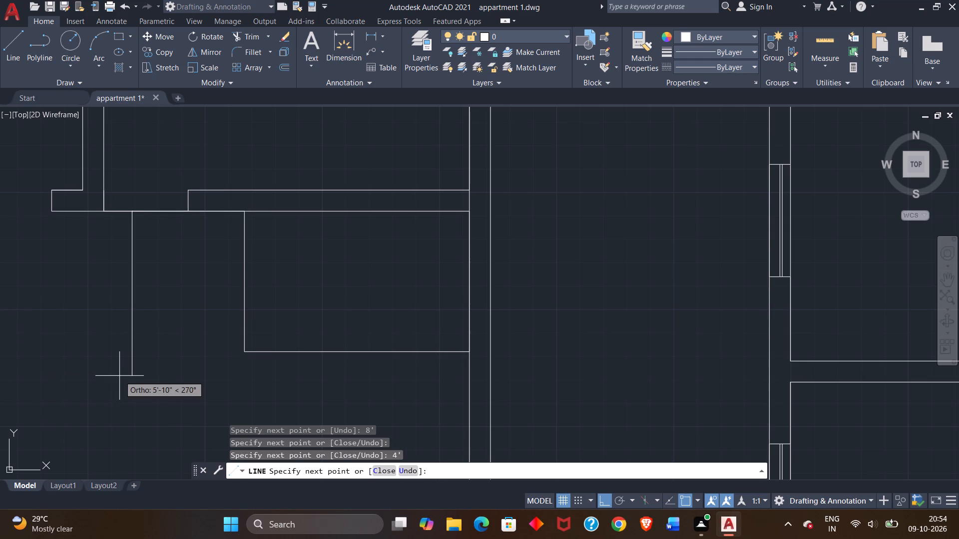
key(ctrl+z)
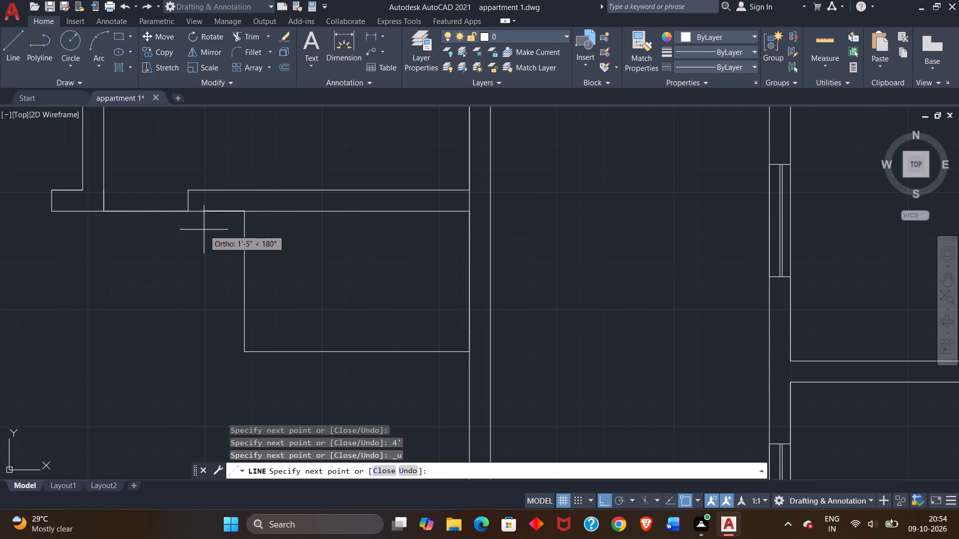
Continue the line 4" left from the enclosure's upper-left corner along the wall's lower face to set the partition thickness.
key(4)
key(shift+quotedbl)
key(Return)
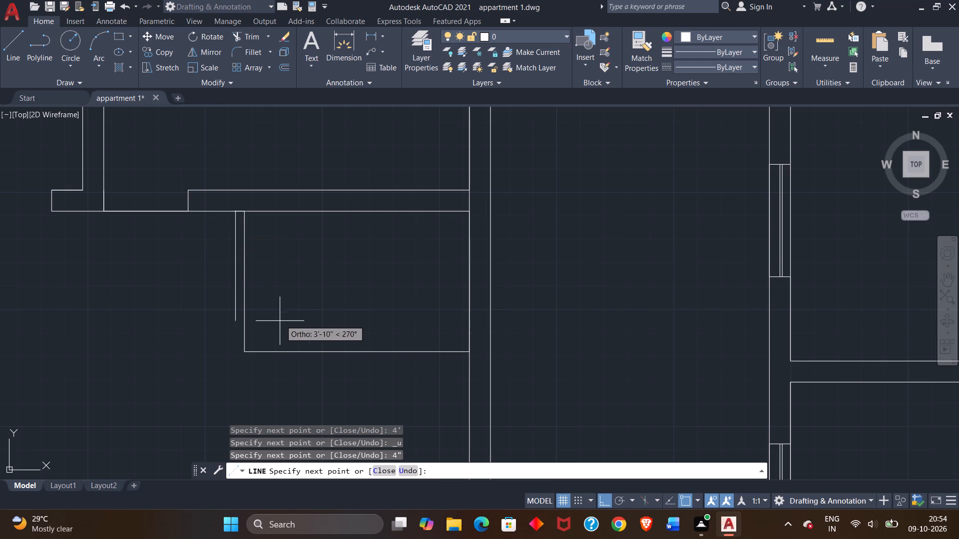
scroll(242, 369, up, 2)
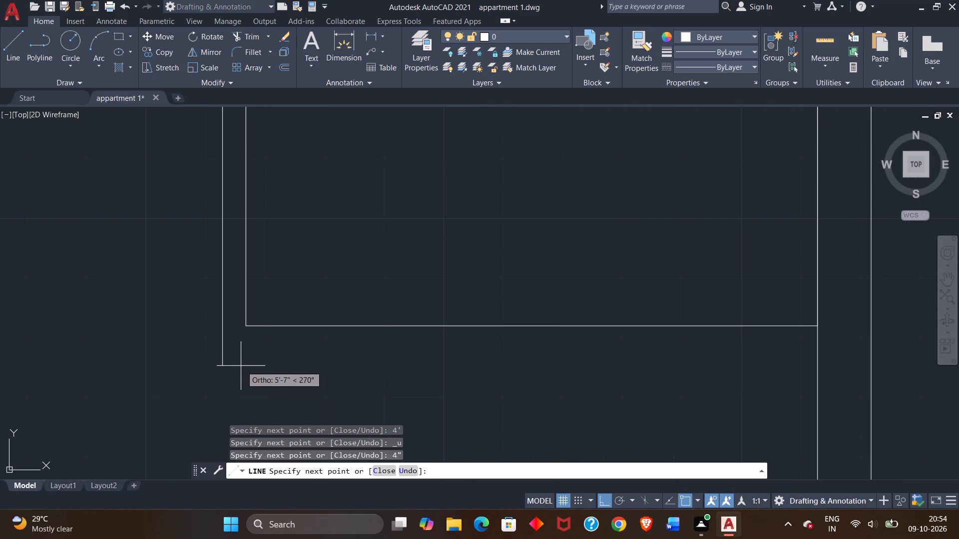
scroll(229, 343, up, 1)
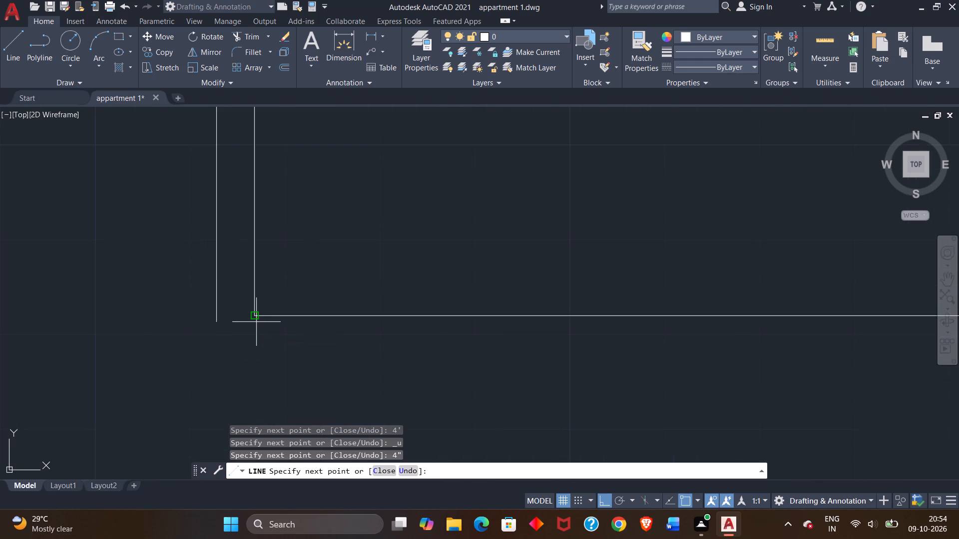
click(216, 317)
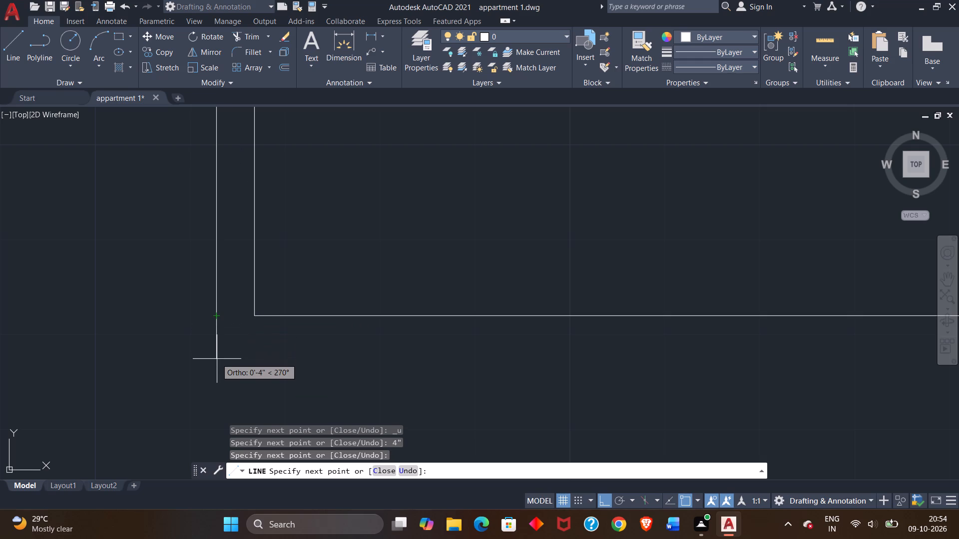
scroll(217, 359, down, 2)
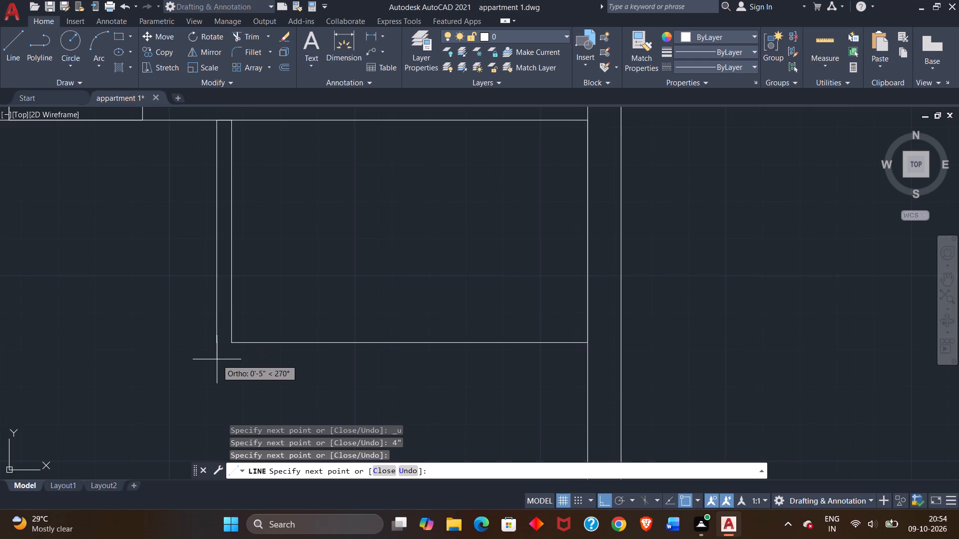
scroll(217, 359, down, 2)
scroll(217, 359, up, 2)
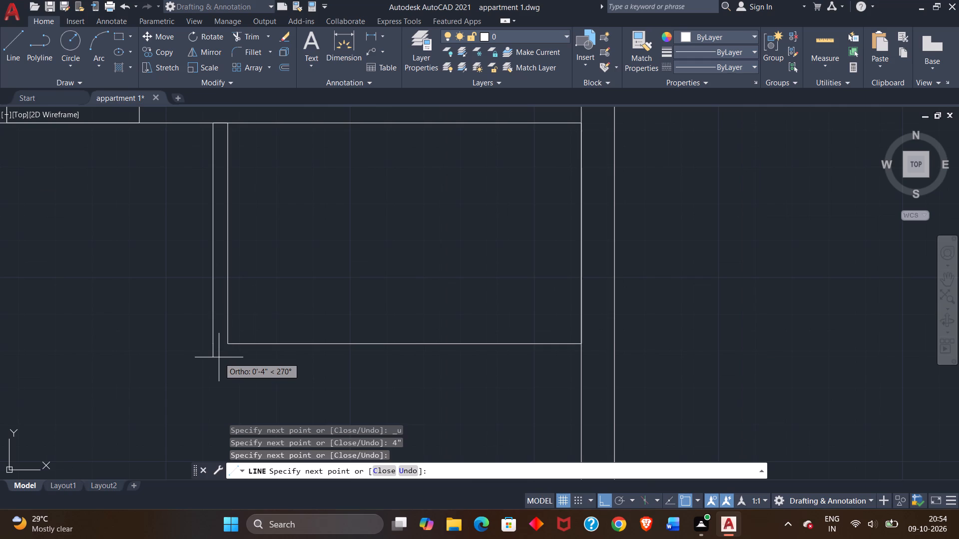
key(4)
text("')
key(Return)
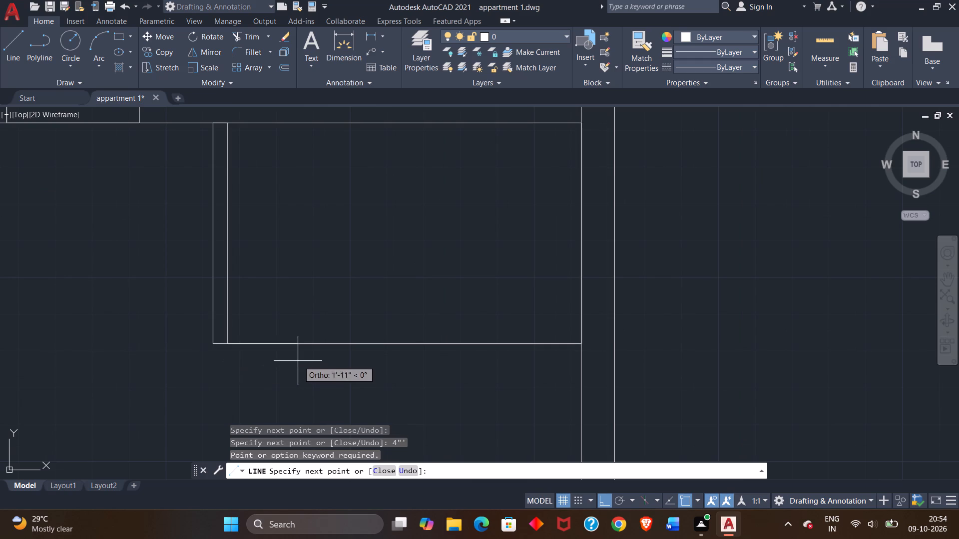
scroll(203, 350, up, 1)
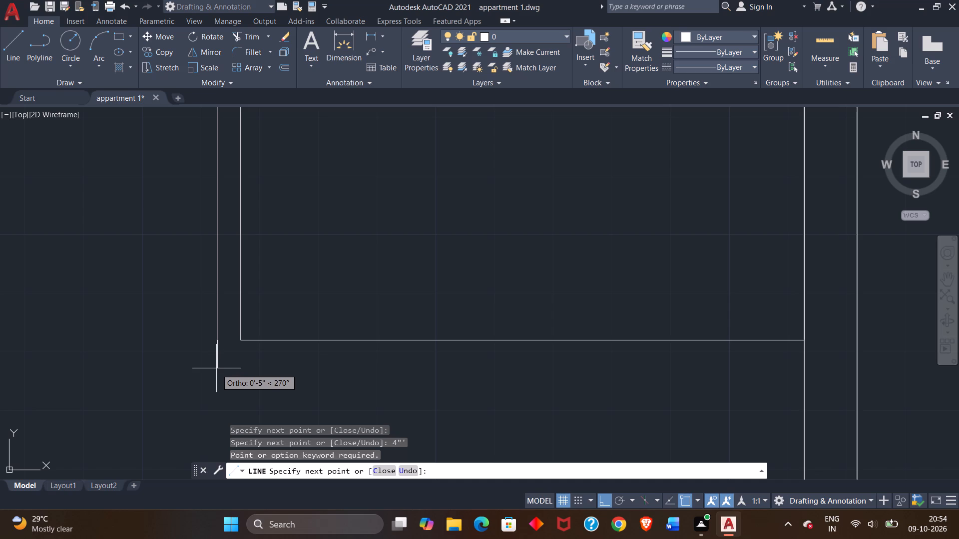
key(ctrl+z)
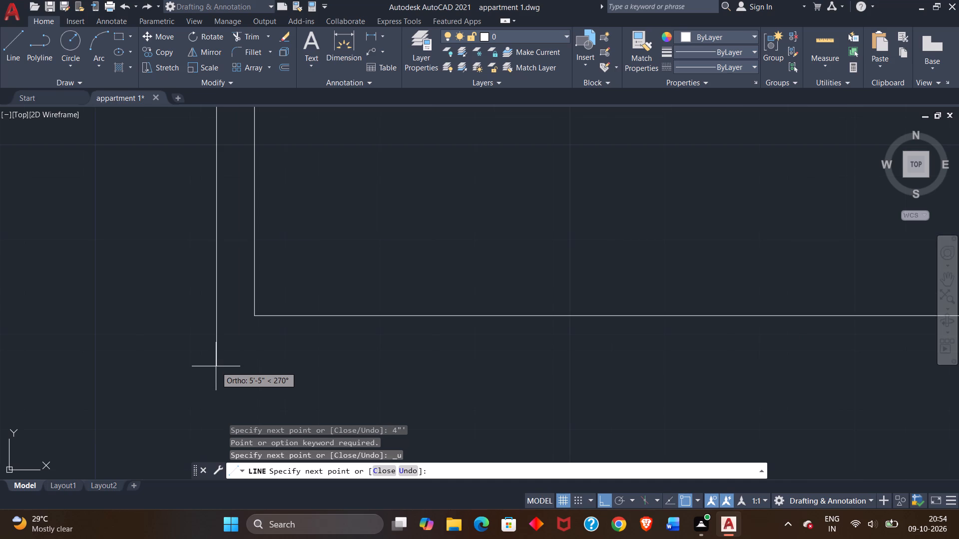
Draw the enclosure's outer left face down to 4" below its lower inner corner and start the bottom outer face toward the right-hand wall.
key(4)
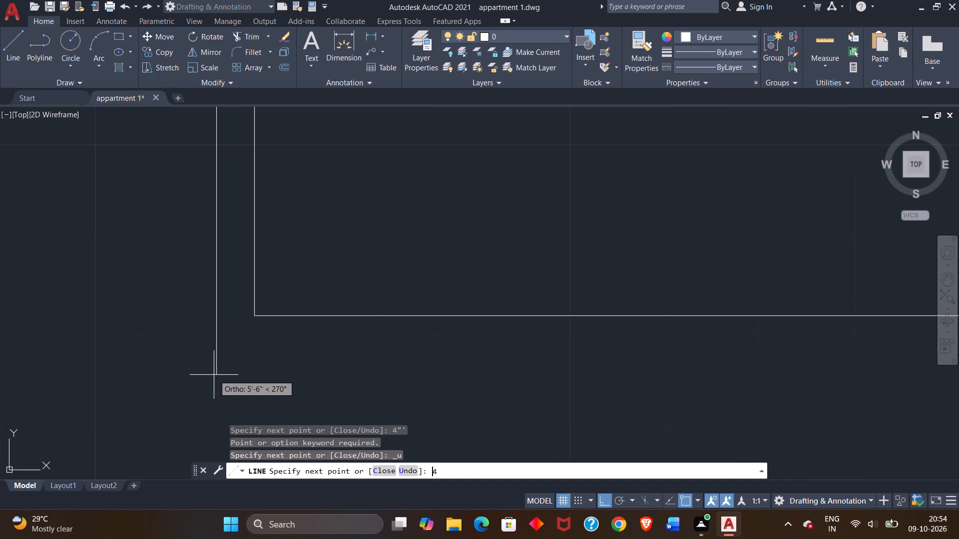
key(shift+quotedbl)
key(Return)
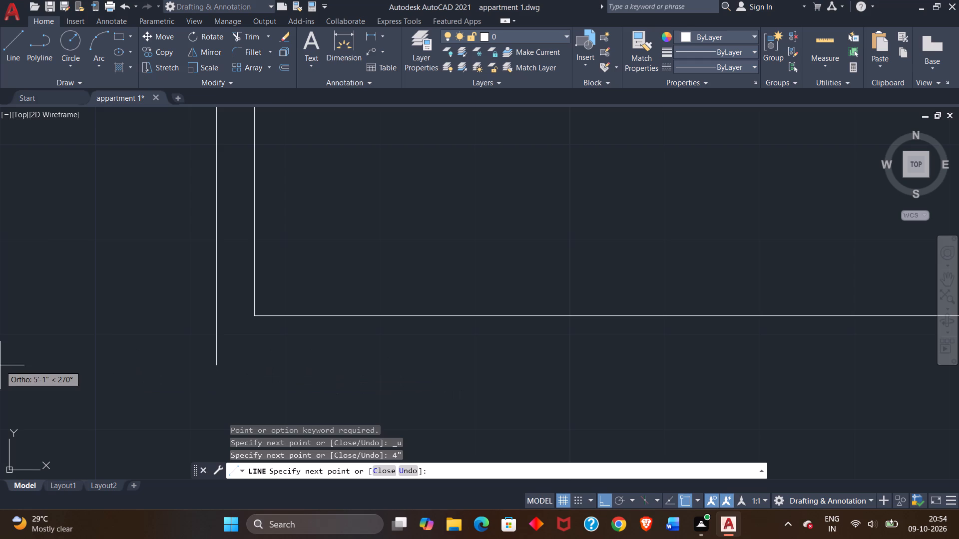
scroll(135, 243, down, 2)
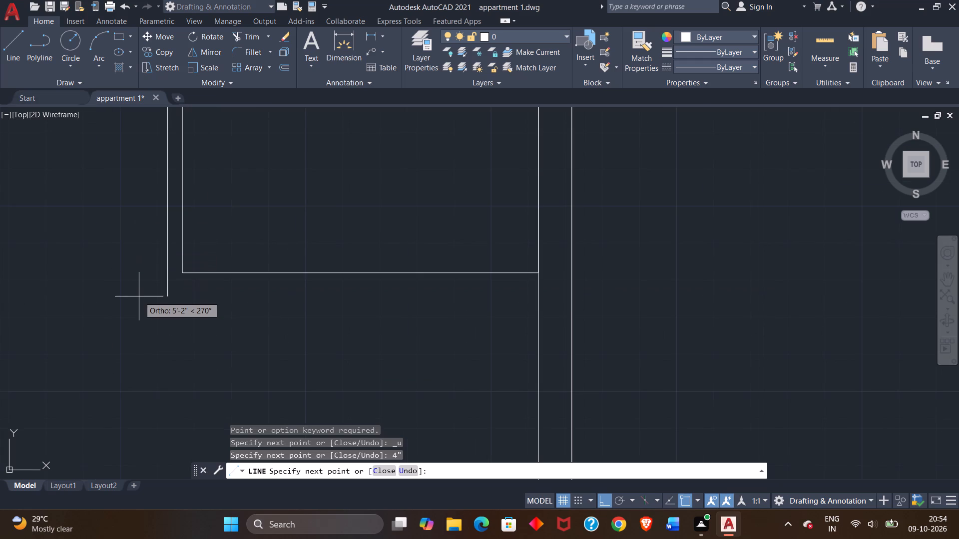
scroll(139, 296, up, 2)
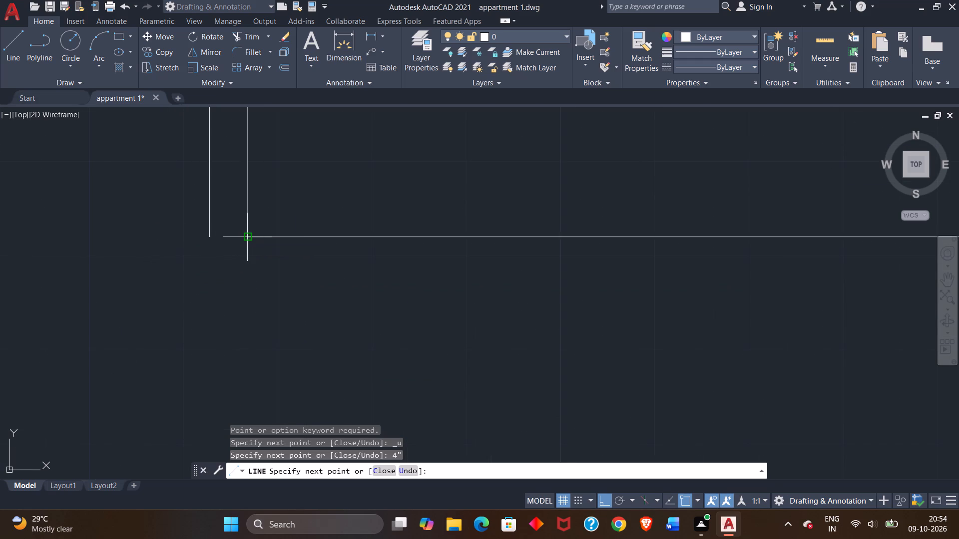
double_click(210, 236)
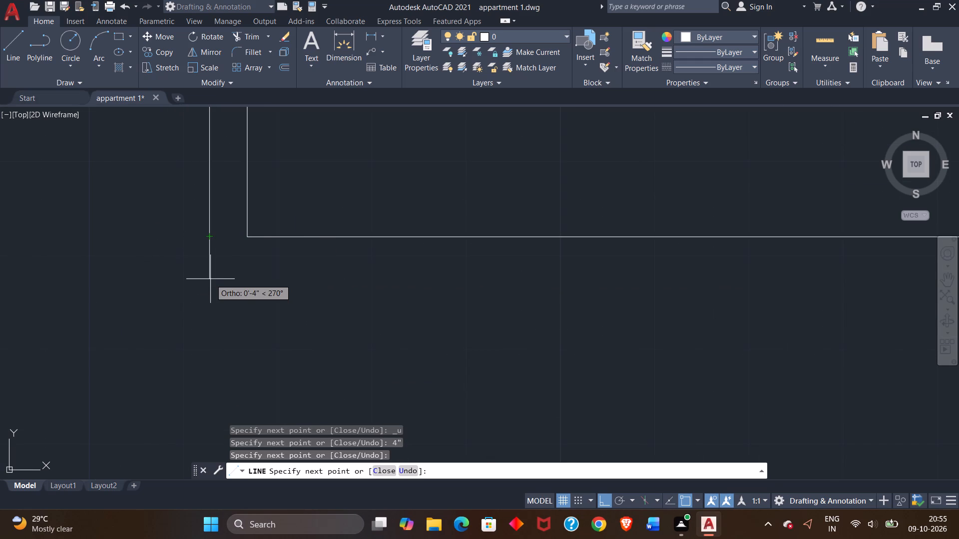
key(4)
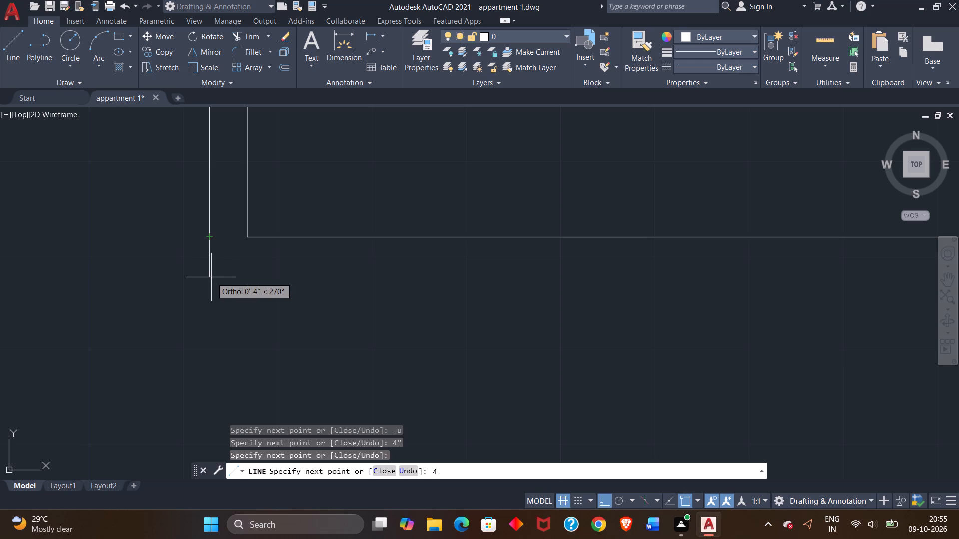
key(shift+quotedbl)
key(Return)
scroll(374, 287, down, 1)
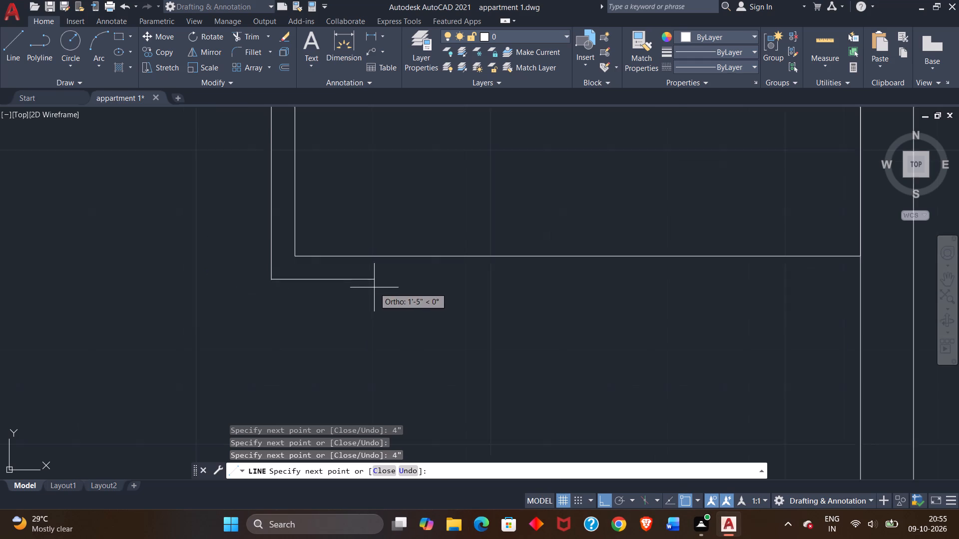
scroll(374, 287, down, 1)
middle_drag(447, 305, 164, 314)
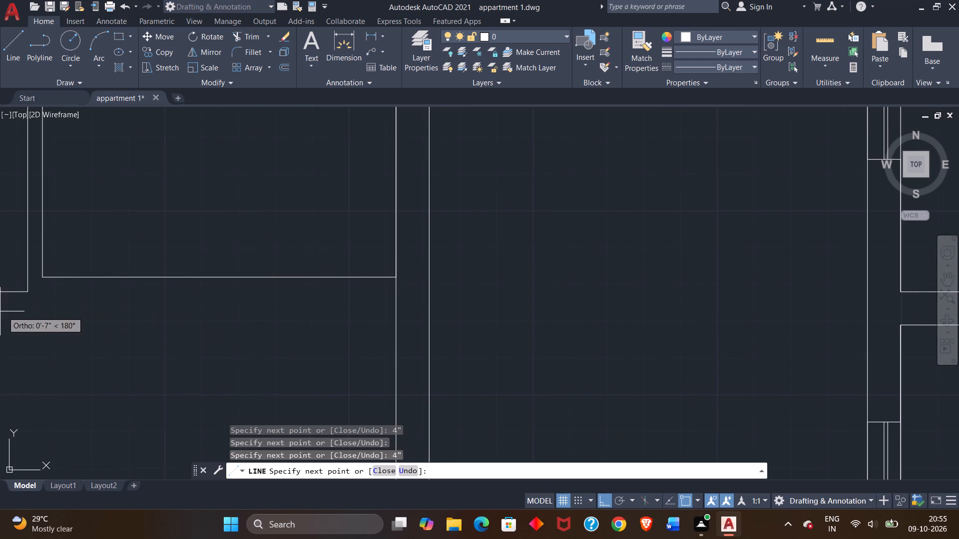
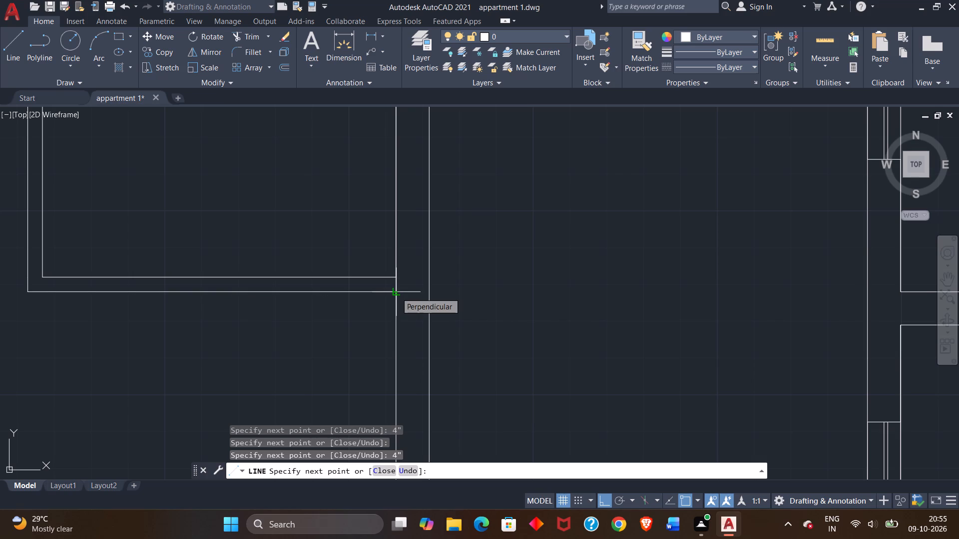
Finish the enclosure's bottom outer face at the right-hand wall's inner face and end the line.
scroll(396, 297, down, 3)
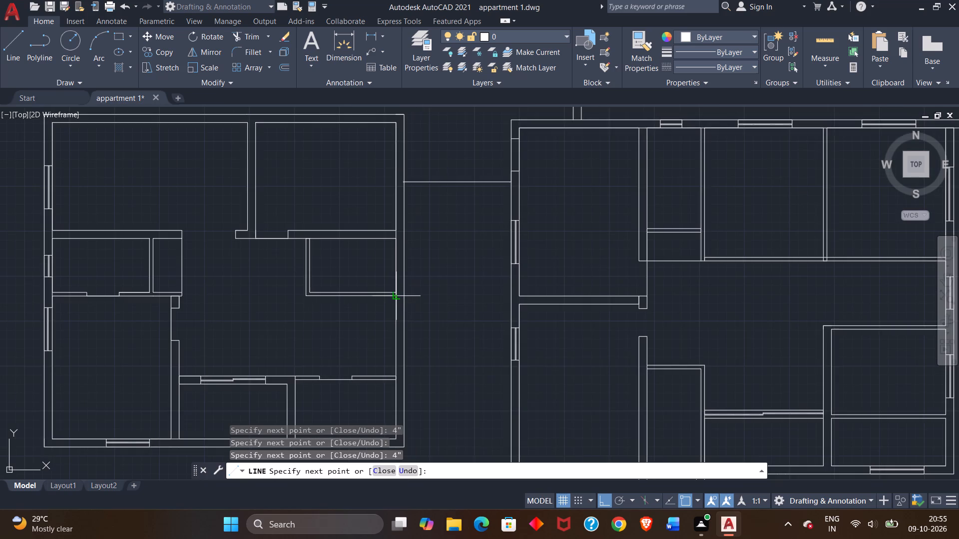
scroll(396, 297, up, 2)
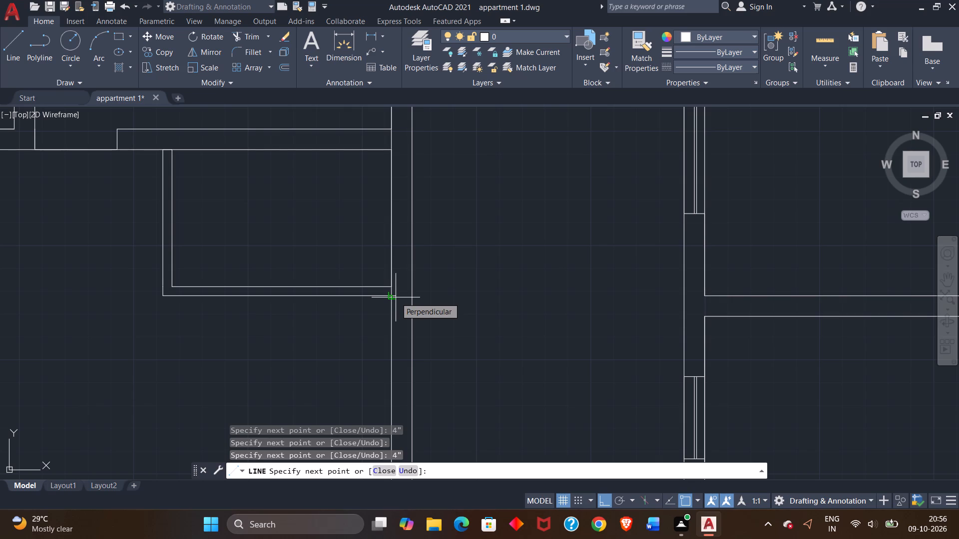
scroll(396, 297, up, 1)
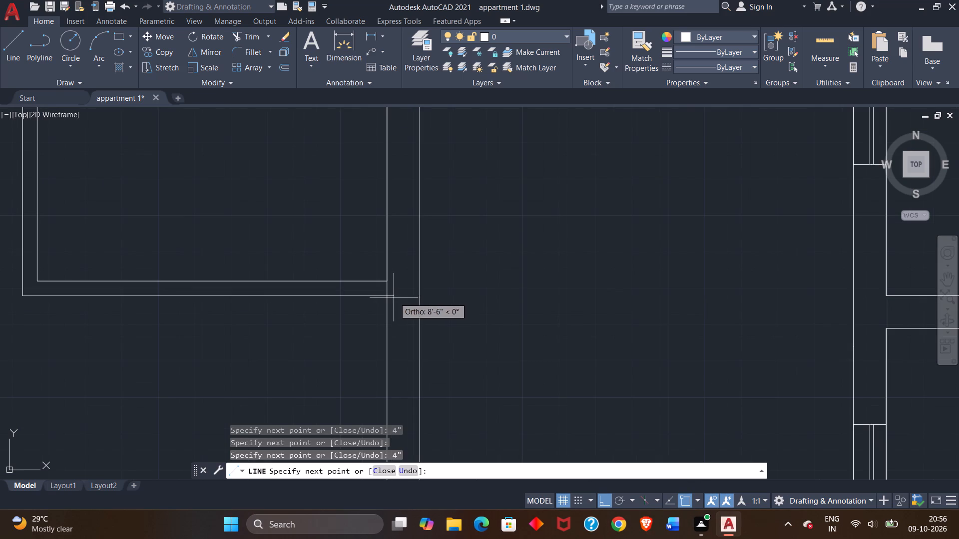
click(389, 294)
scroll(324, 325, down, 3)
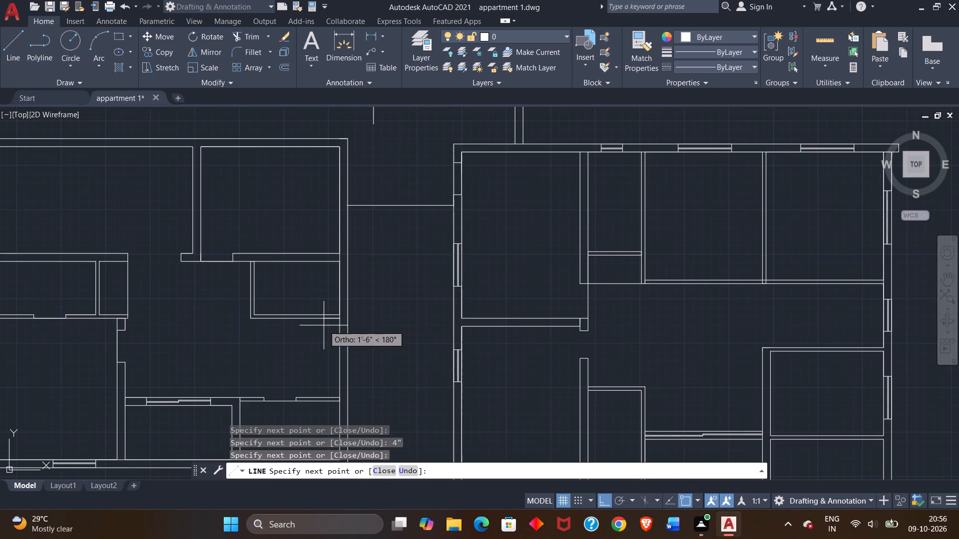
right_click(331, 346)
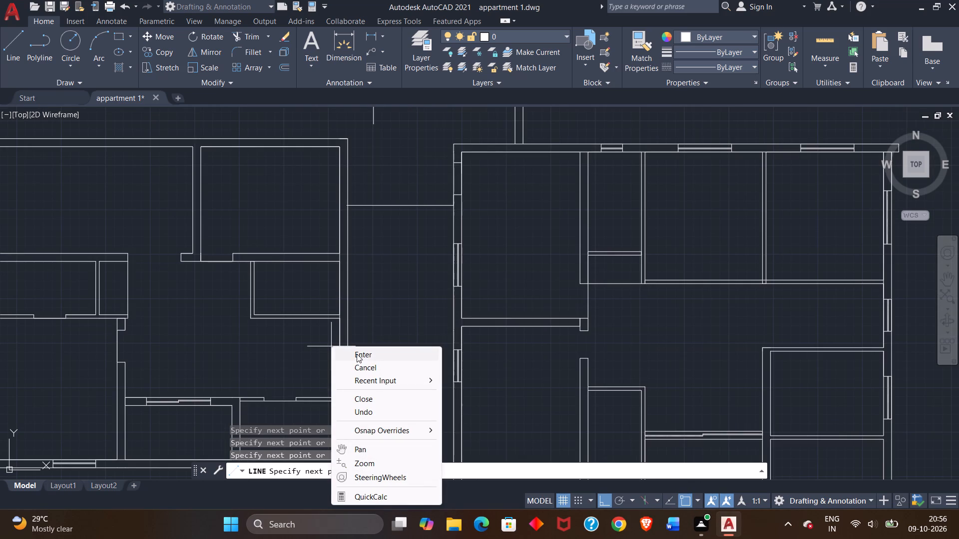
click(357, 354)
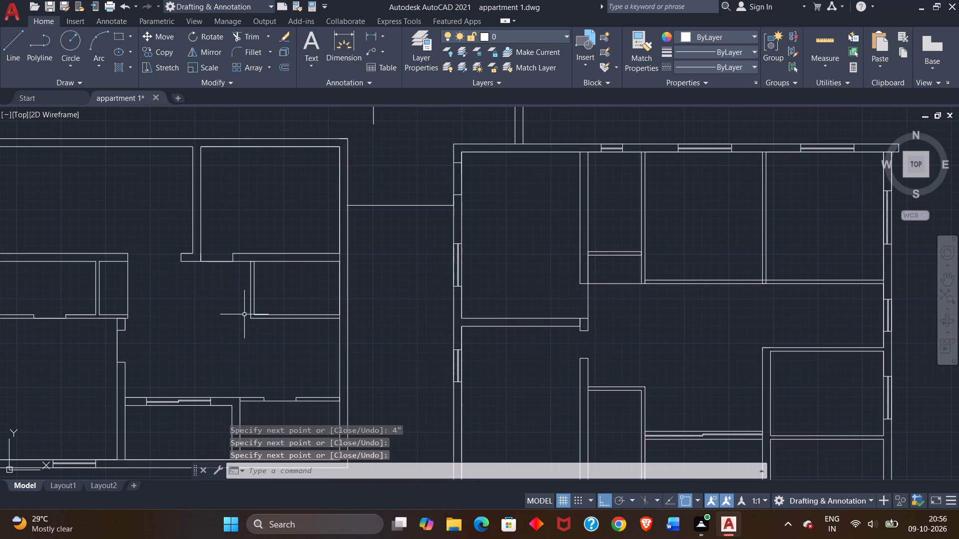
Draw a wall stub from the enclosure's lower-left outer corner left to align with the door jamb above, up the wall thickness, and back to the inner corner.
click(10, 53)
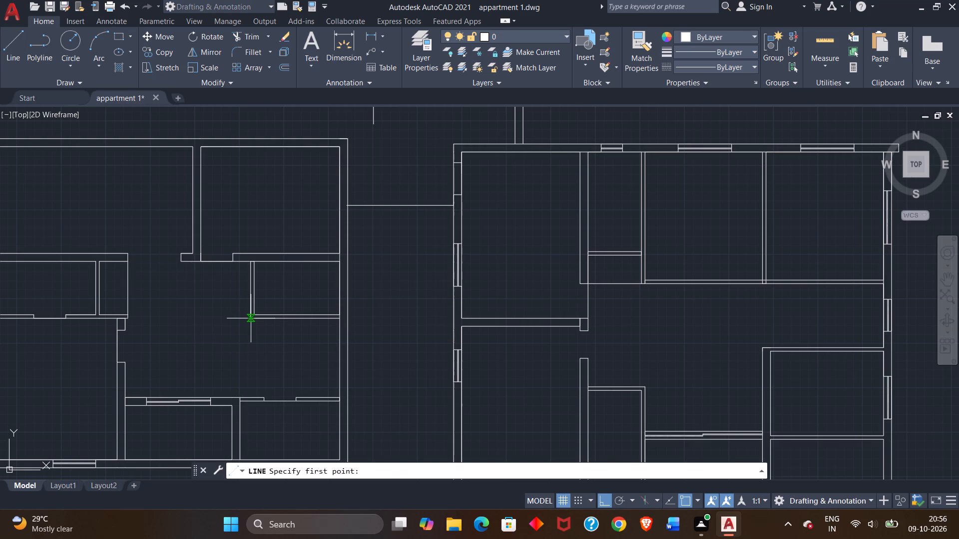
click(247, 319)
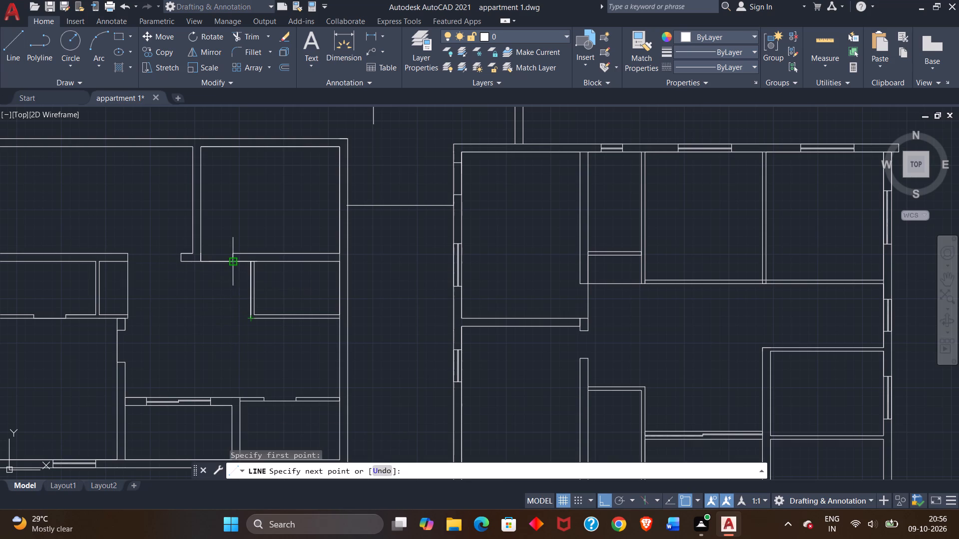
click(232, 319)
scroll(232, 308, up, 1)
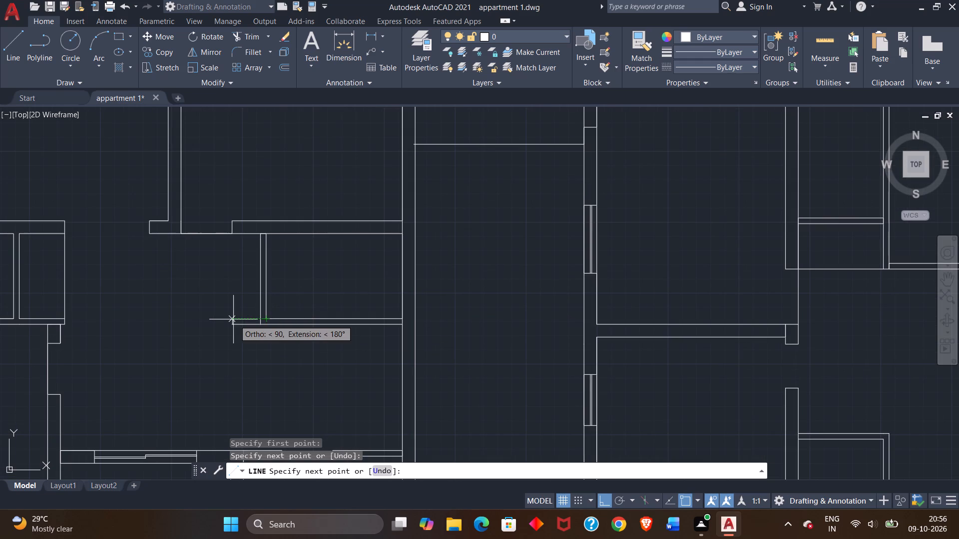
double_click(233, 319)
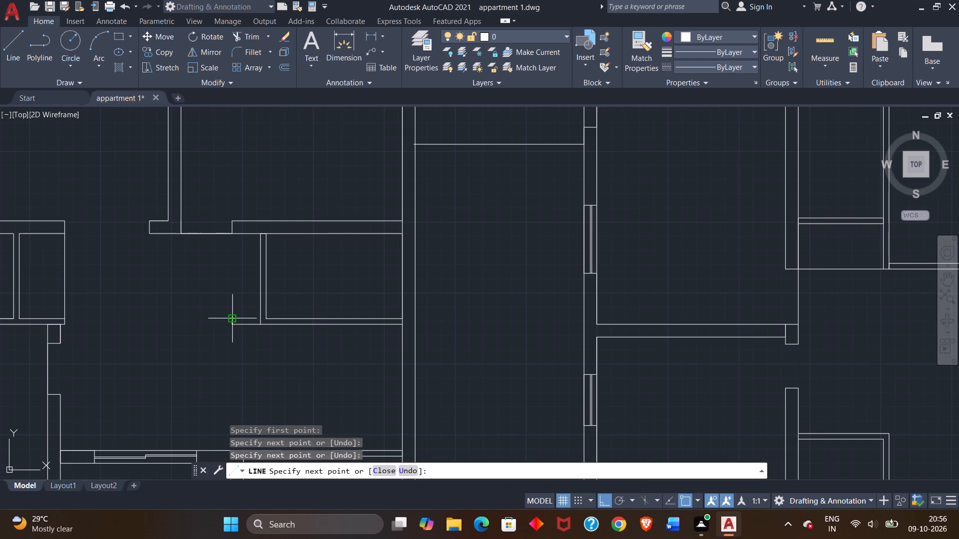
scroll(266, 317, up, 3)
click(262, 323)
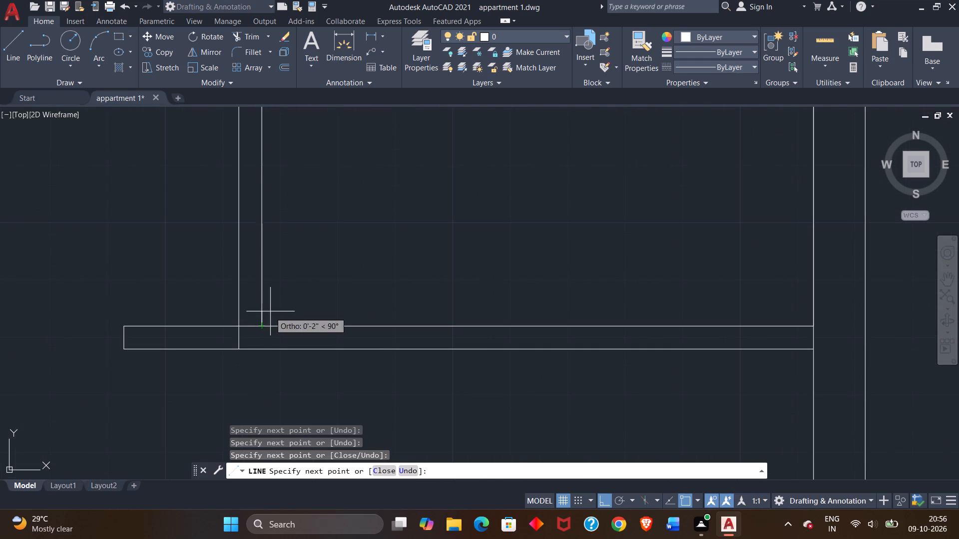
right_click(271, 310)
click(292, 318)
scroll(221, 334, down, 2)
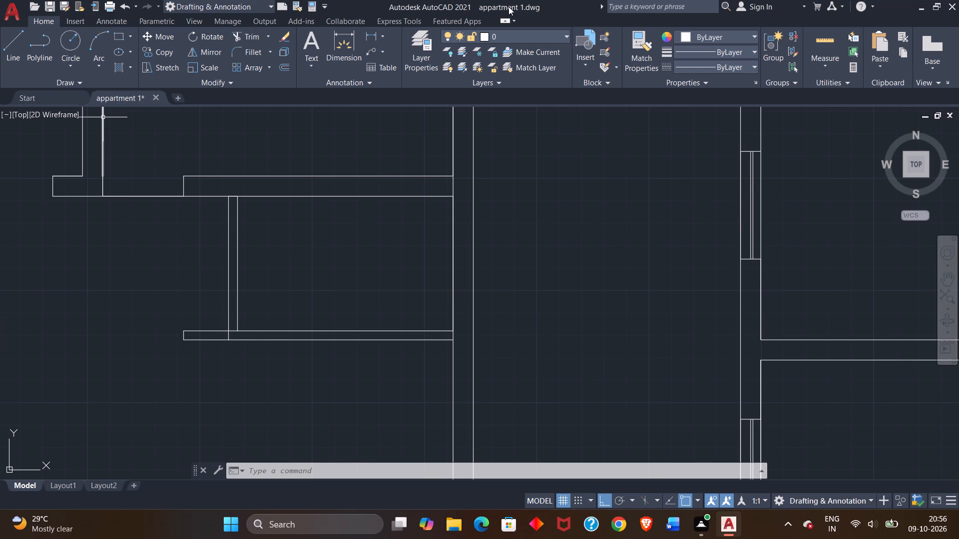
Trim the leftover face segments where the enclosure's left partition meets the bottom wall and the wall above.
click(250, 38)
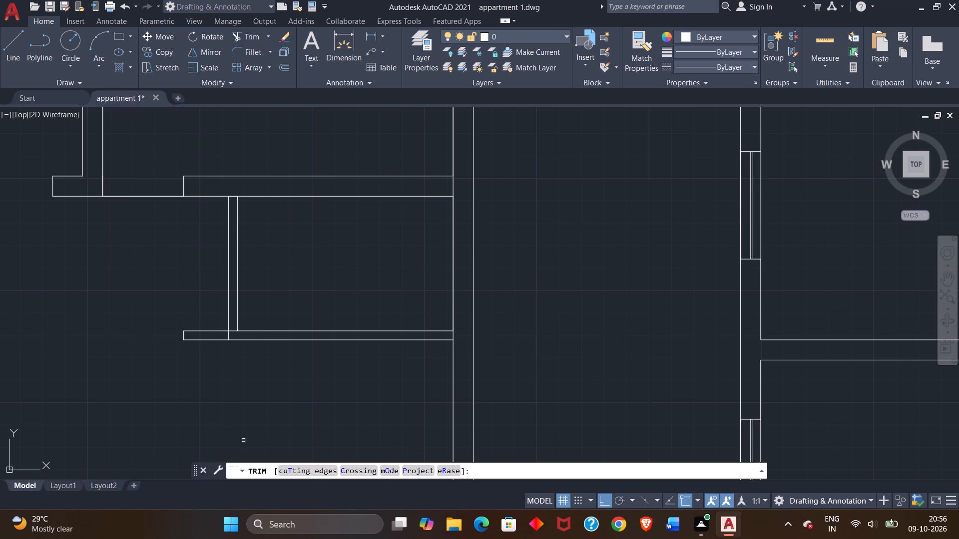
scroll(226, 335, up, 3)
double_click(231, 333)
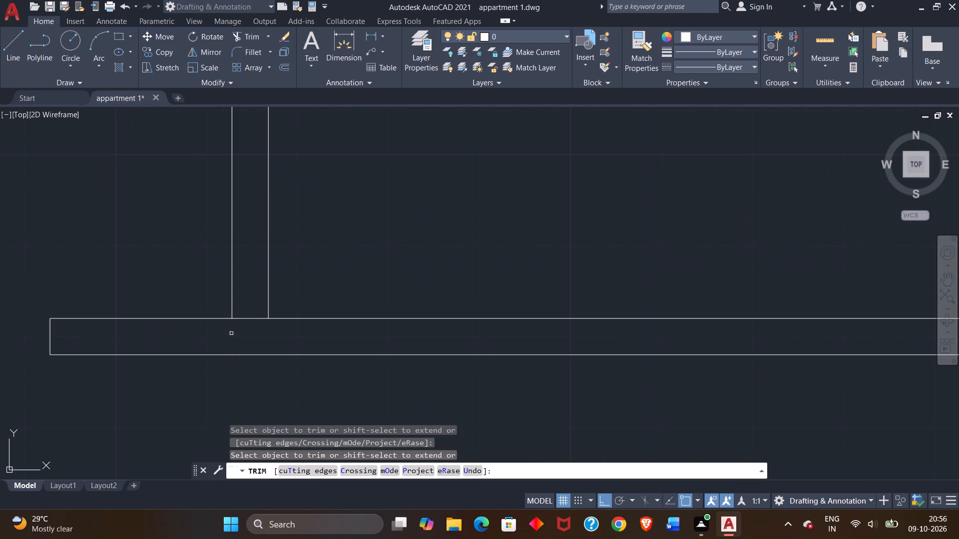
click(253, 319)
scroll(253, 319, down, 4)
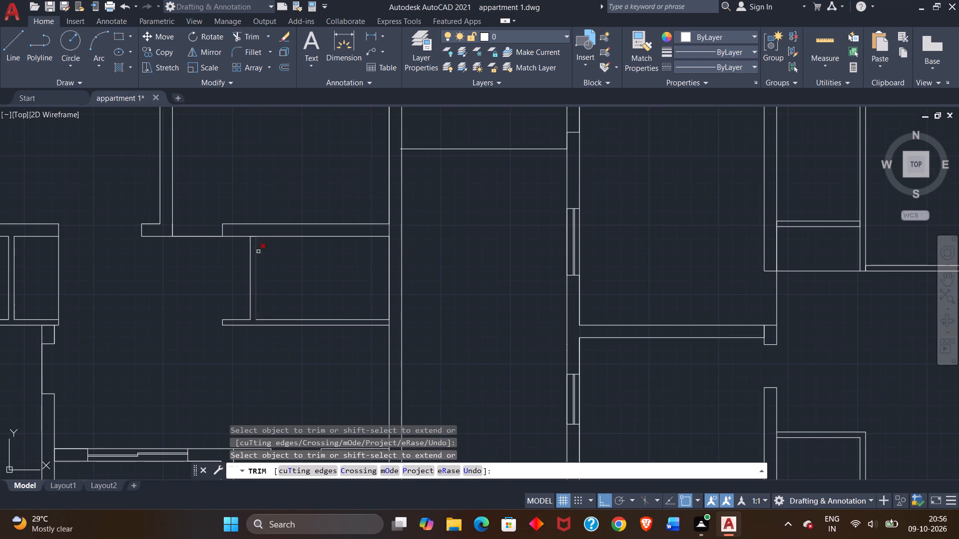
scroll(258, 239, up, 2)
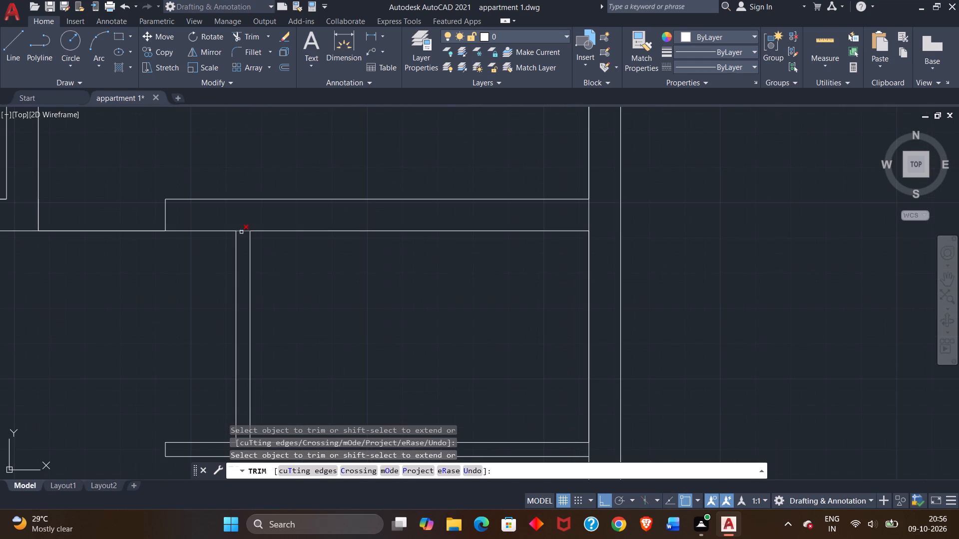
click(241, 232)
click(244, 231)
Outline a 2.5' wide window opening across the wall above the enclosure, starting a short distance left of the right-hand wall.
scroll(199, 353, down, 2)
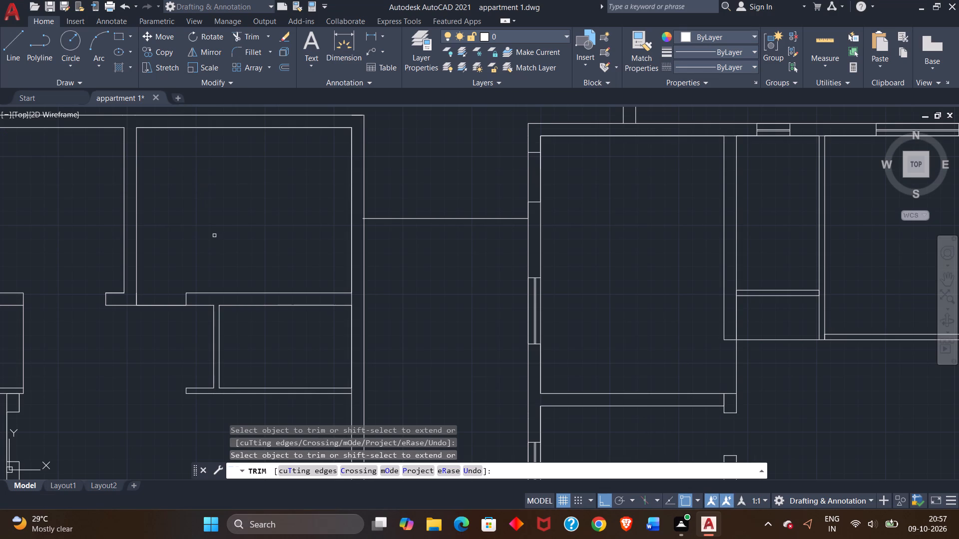
scroll(216, 237, down, 2)
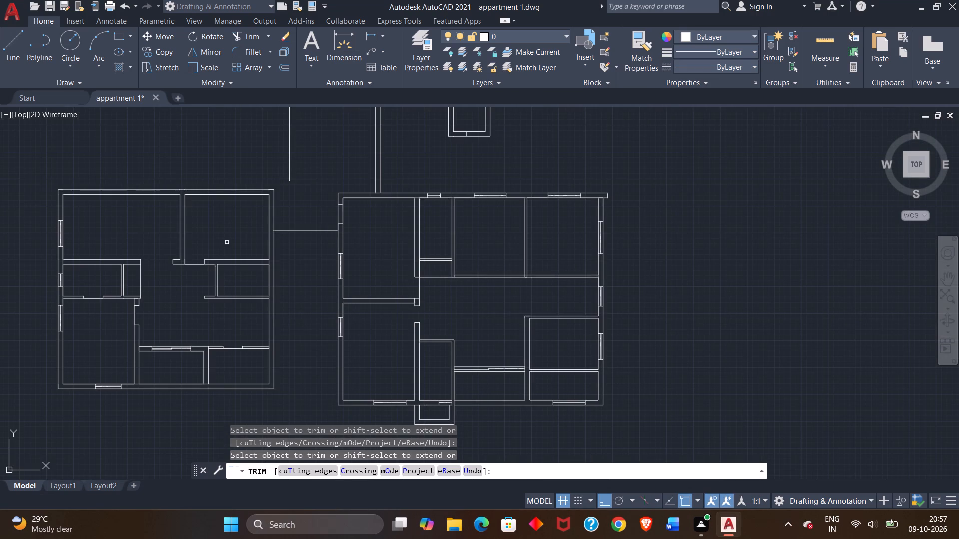
middle_drag(227, 242, 394, 212)
scroll(355, 256, up, 1)
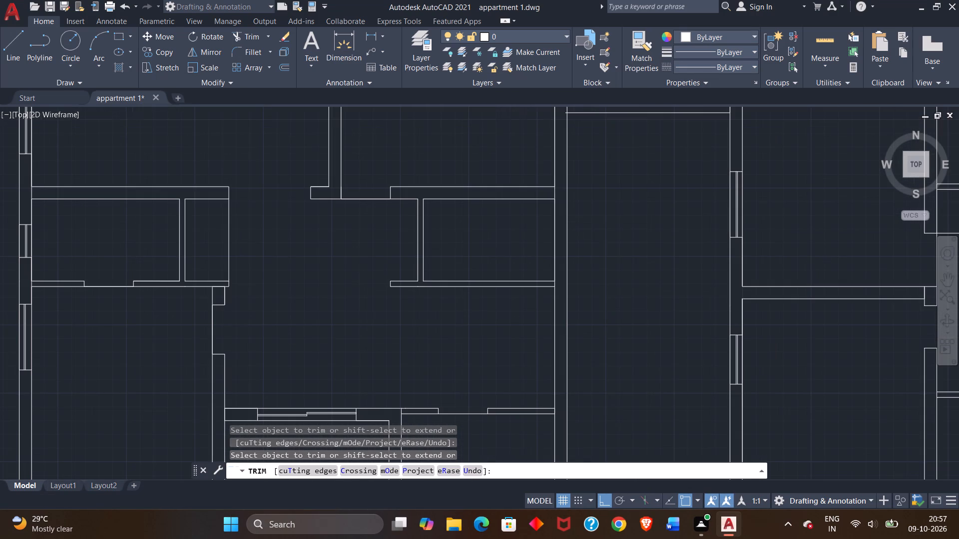
scroll(355, 256, up, 1)
scroll(351, 262, down, 1)
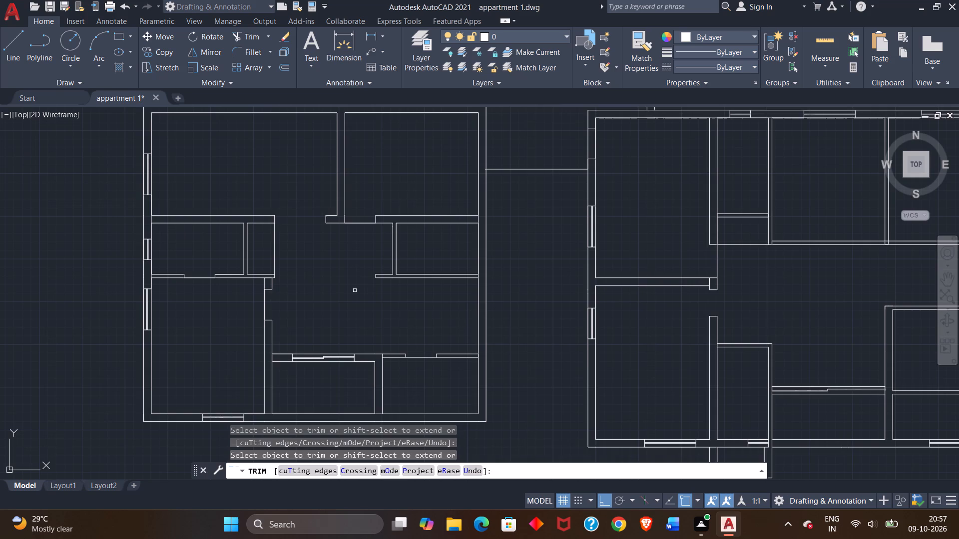
middle_drag(355, 293, 350, 241)
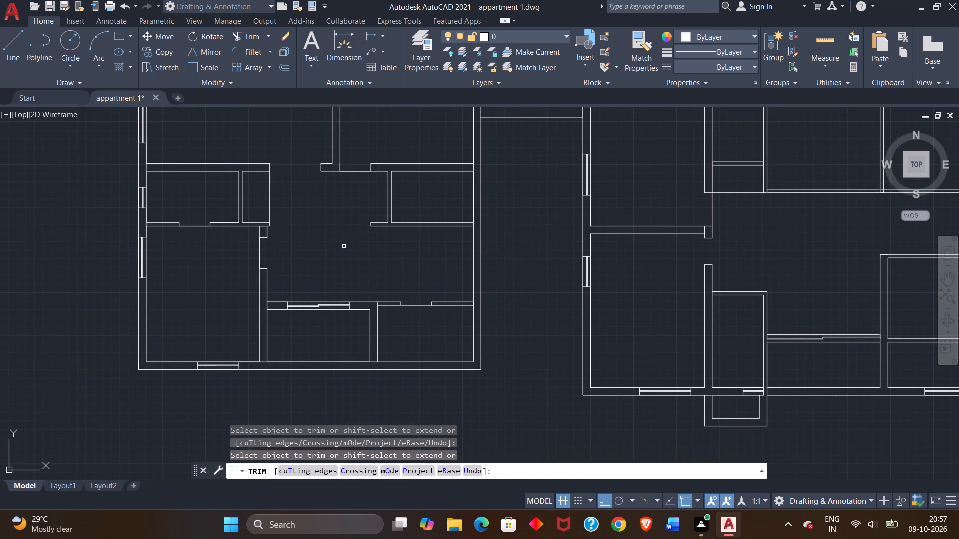
scroll(344, 246, down, 2)
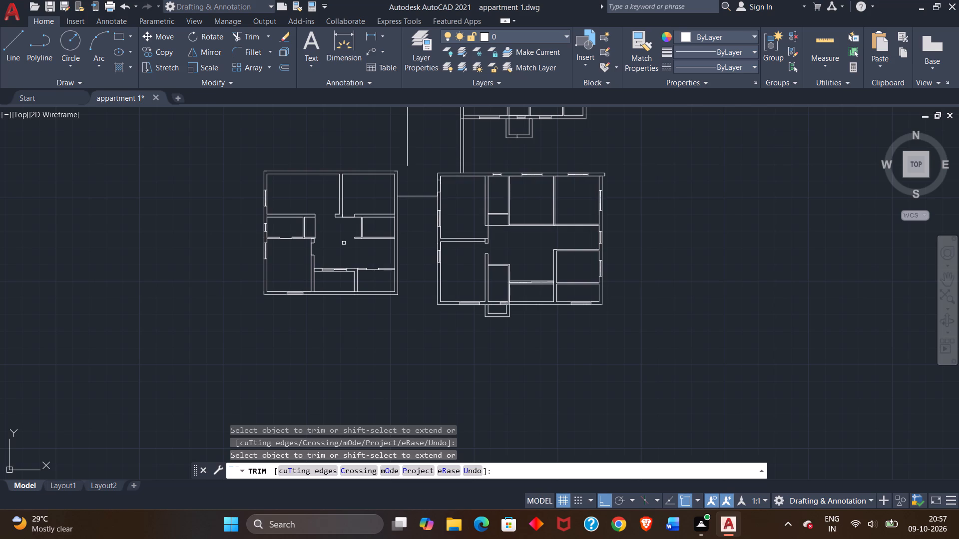
double_click(5, 39)
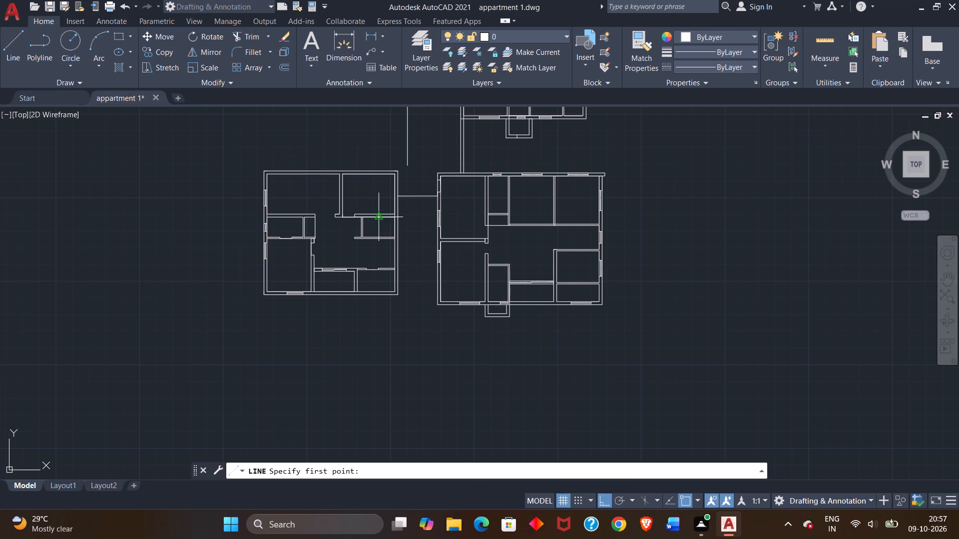
scroll(379, 217, up, 2)
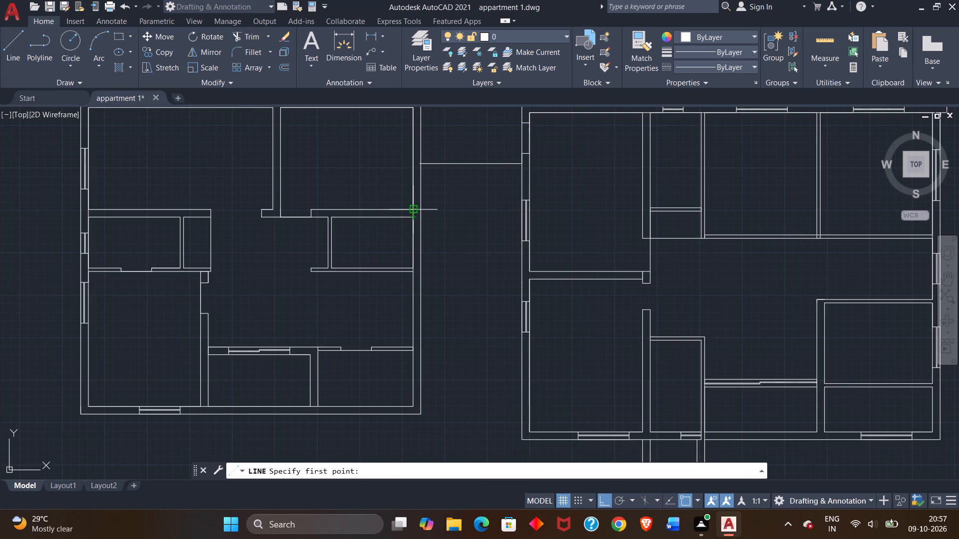
click(411, 212)
click(396, 210)
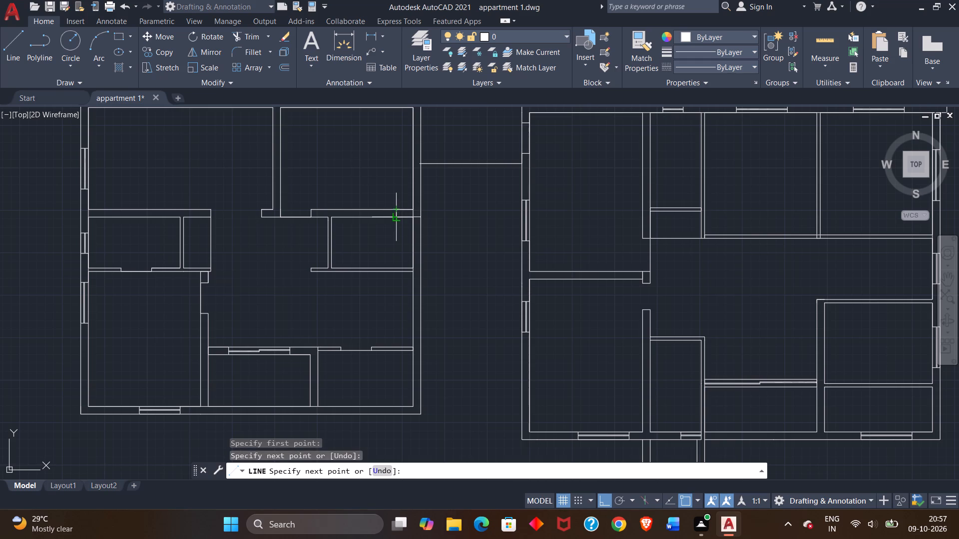
click(397, 219)
text(2.5')
key(Return)
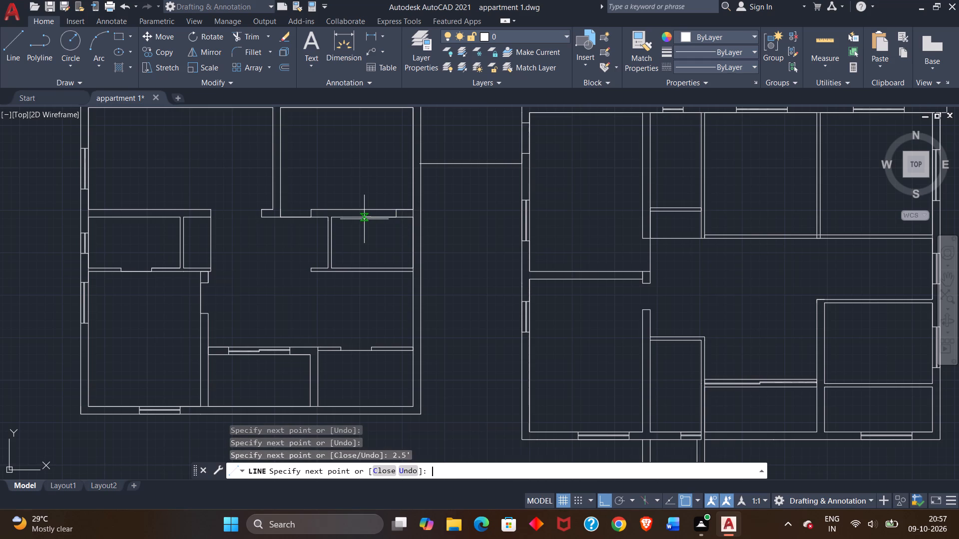
scroll(369, 205, up, 3)
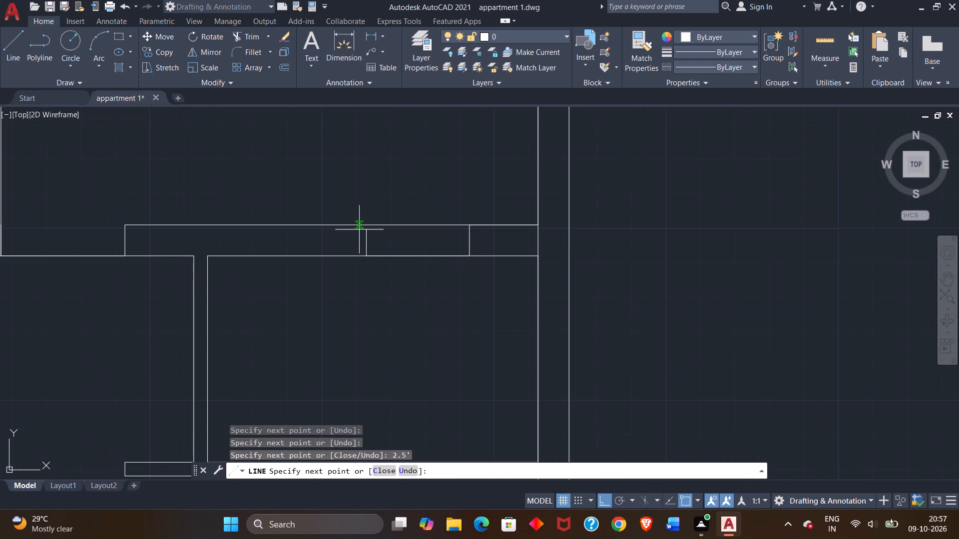
click(367, 224)
right_click(365, 215)
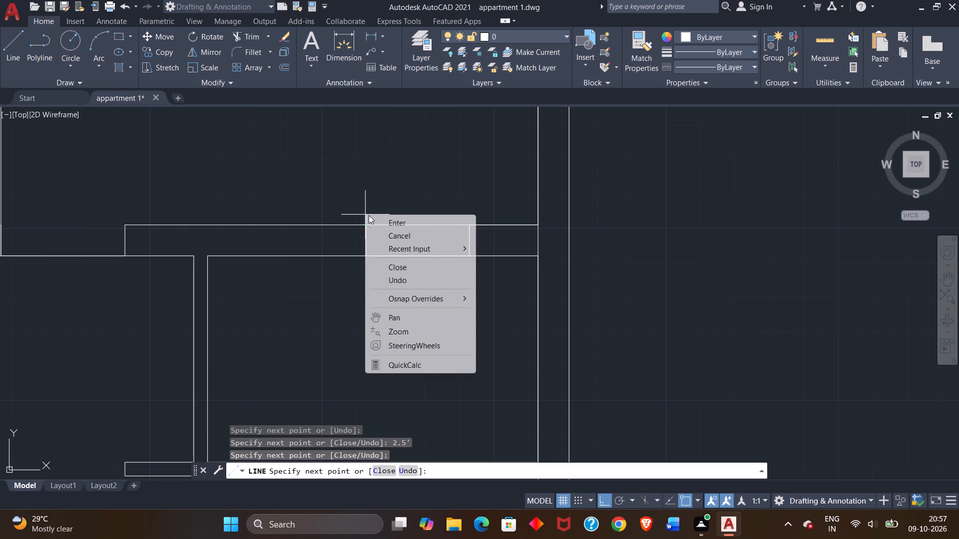
click(395, 219)
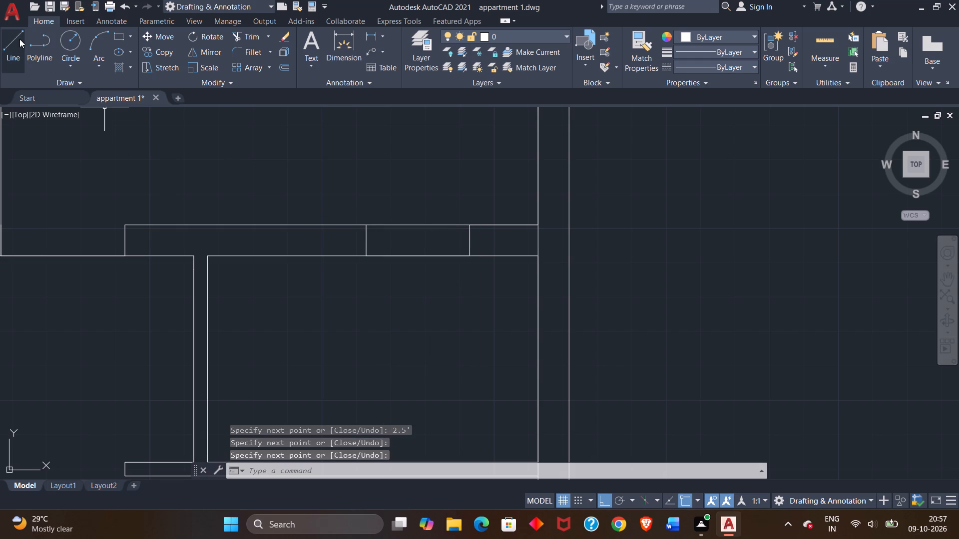
Draw the window's centre line between the midpoints of the 2.5' opening's two jambs.
click(19, 39)
click(367, 240)
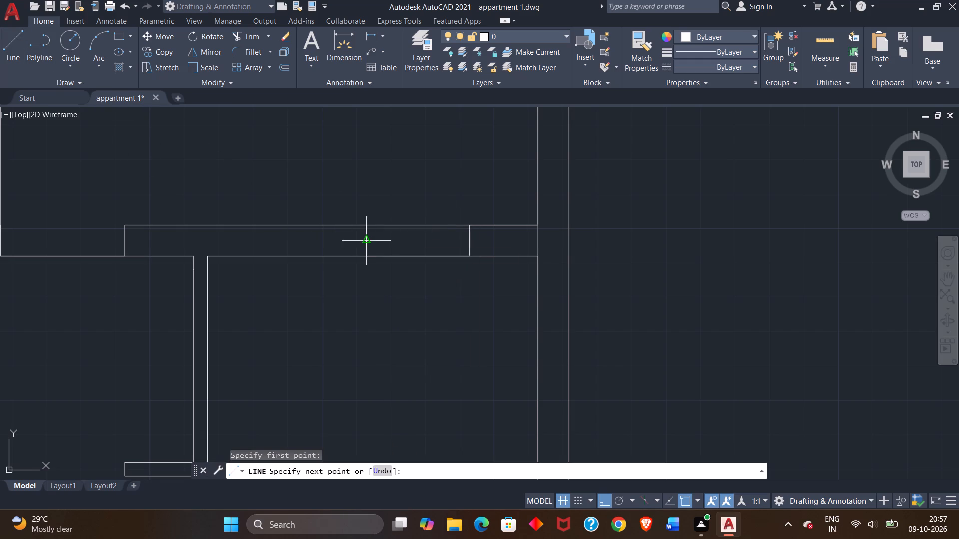
click(470, 242)
right_click(470, 240)
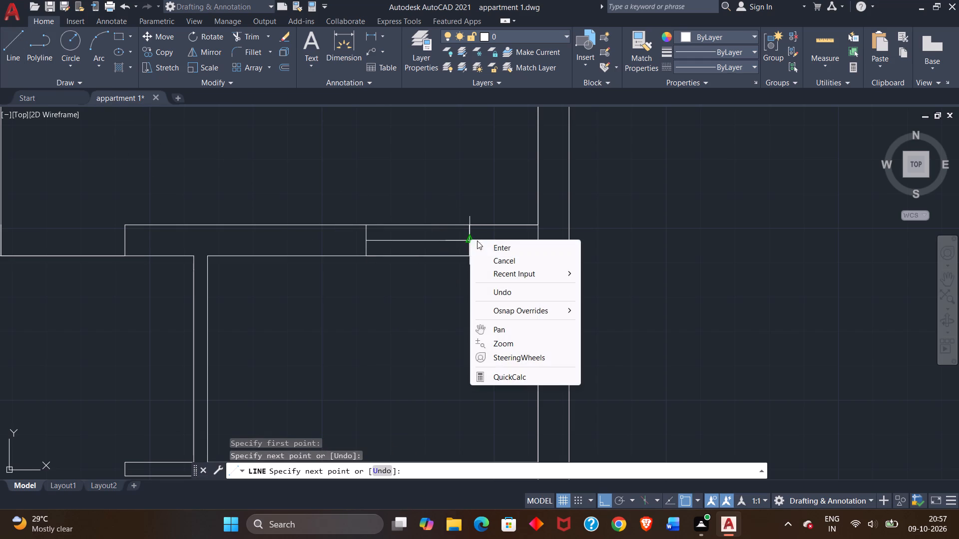
click(490, 246)
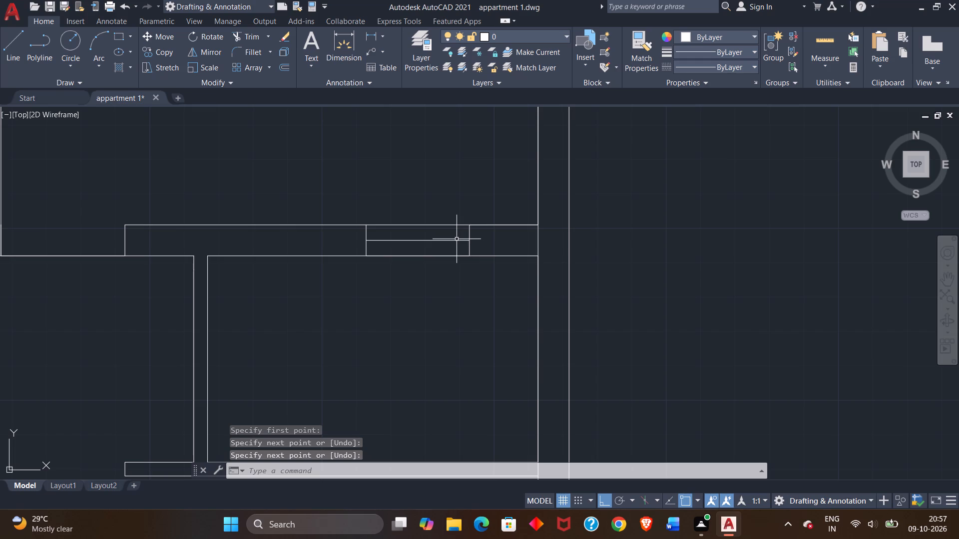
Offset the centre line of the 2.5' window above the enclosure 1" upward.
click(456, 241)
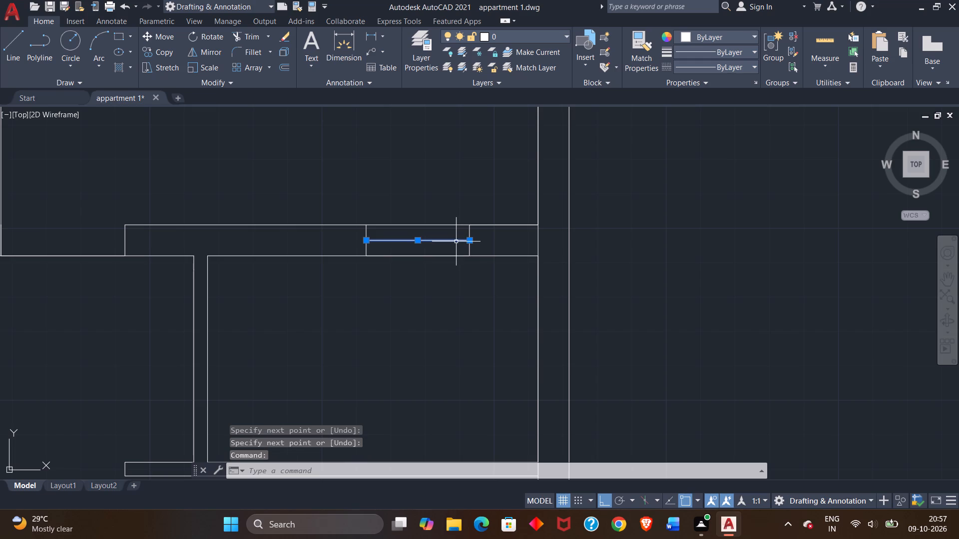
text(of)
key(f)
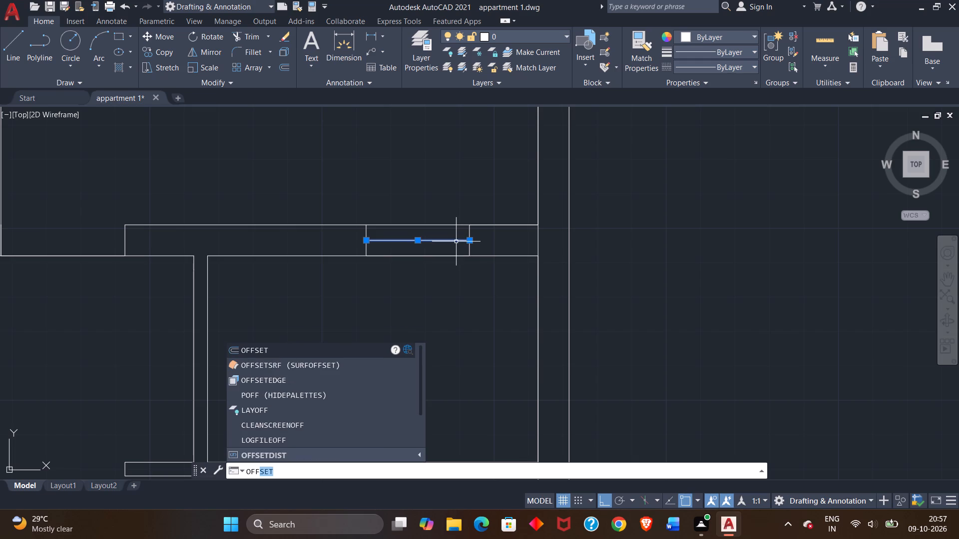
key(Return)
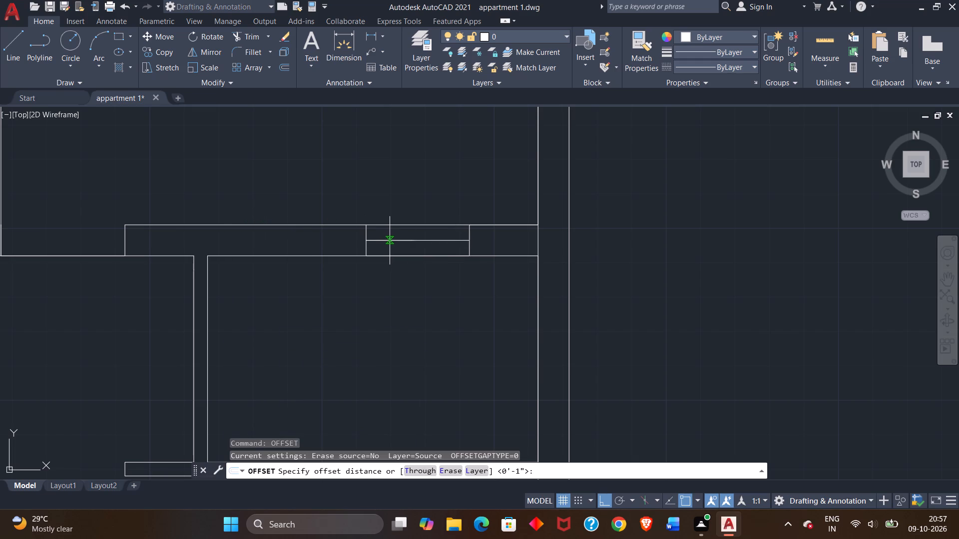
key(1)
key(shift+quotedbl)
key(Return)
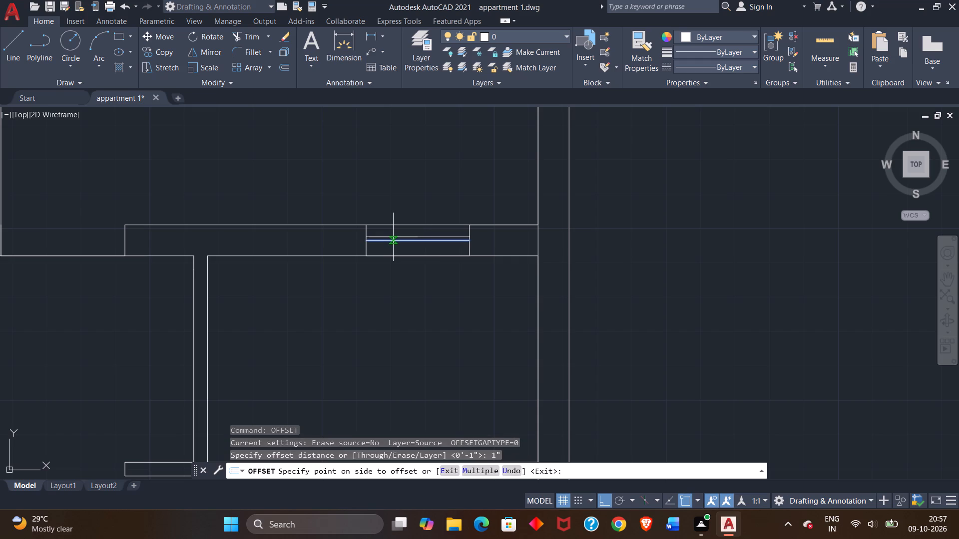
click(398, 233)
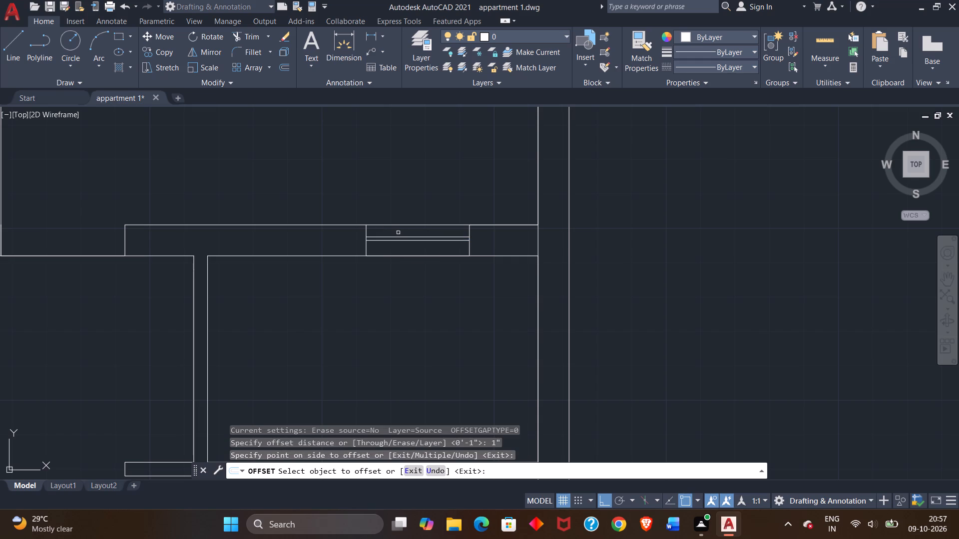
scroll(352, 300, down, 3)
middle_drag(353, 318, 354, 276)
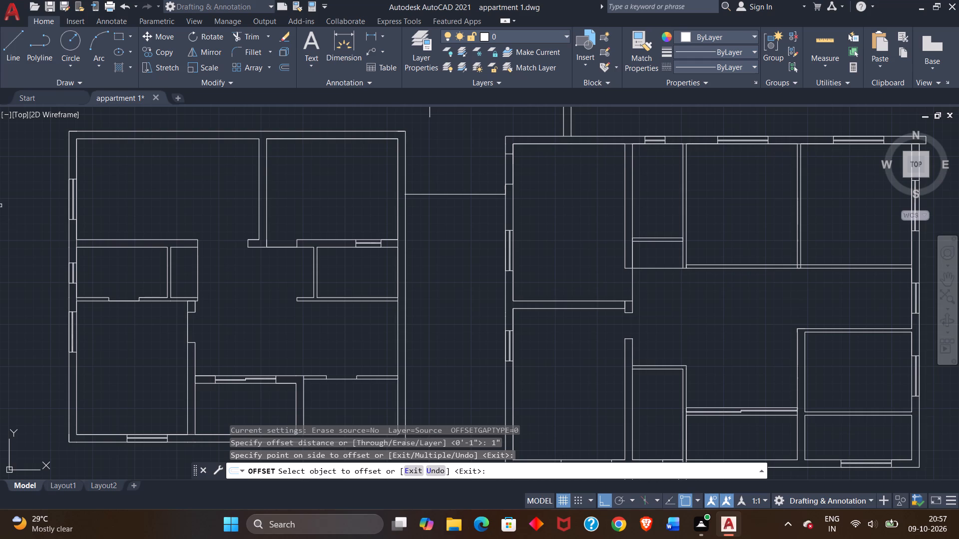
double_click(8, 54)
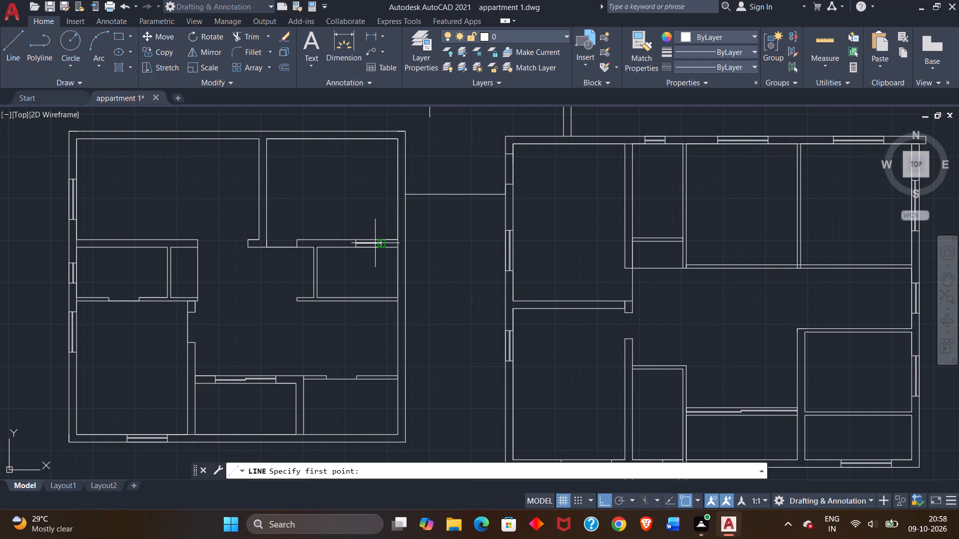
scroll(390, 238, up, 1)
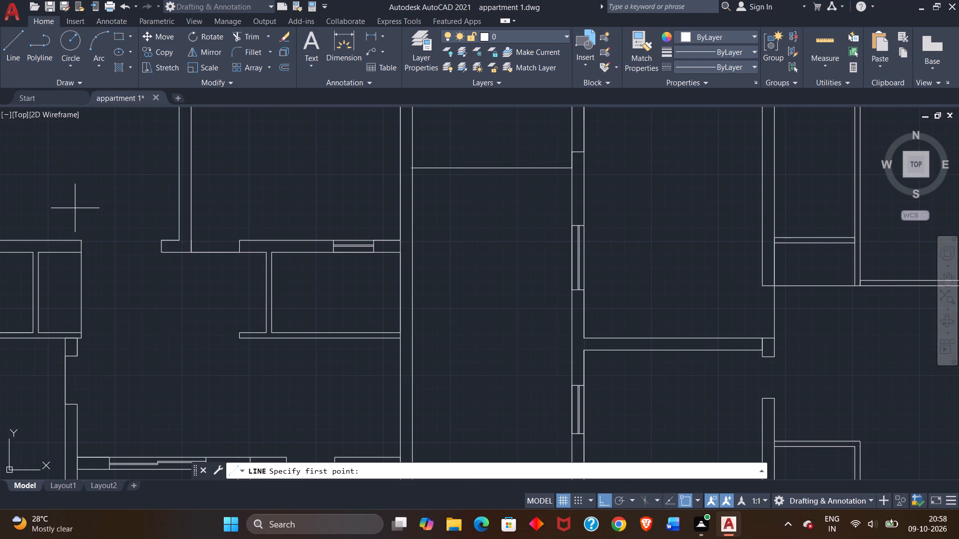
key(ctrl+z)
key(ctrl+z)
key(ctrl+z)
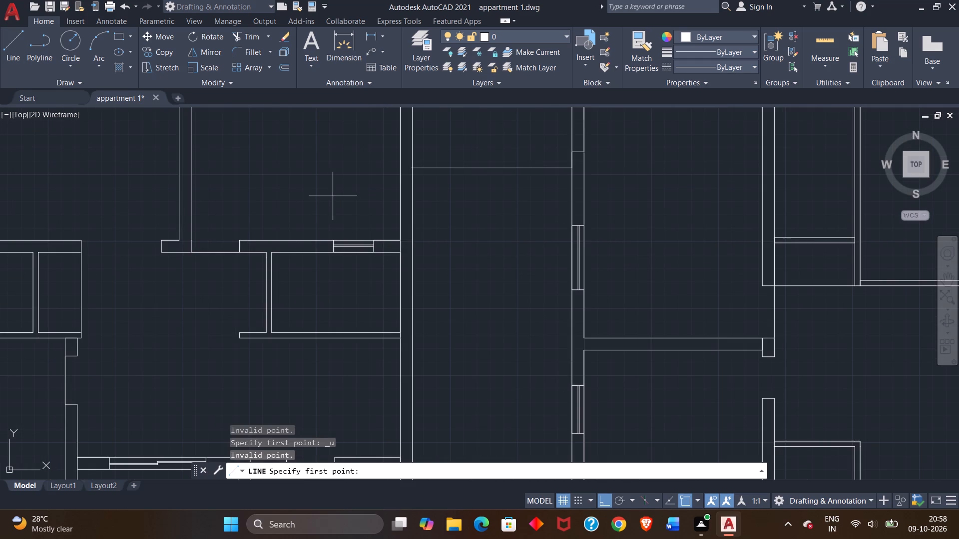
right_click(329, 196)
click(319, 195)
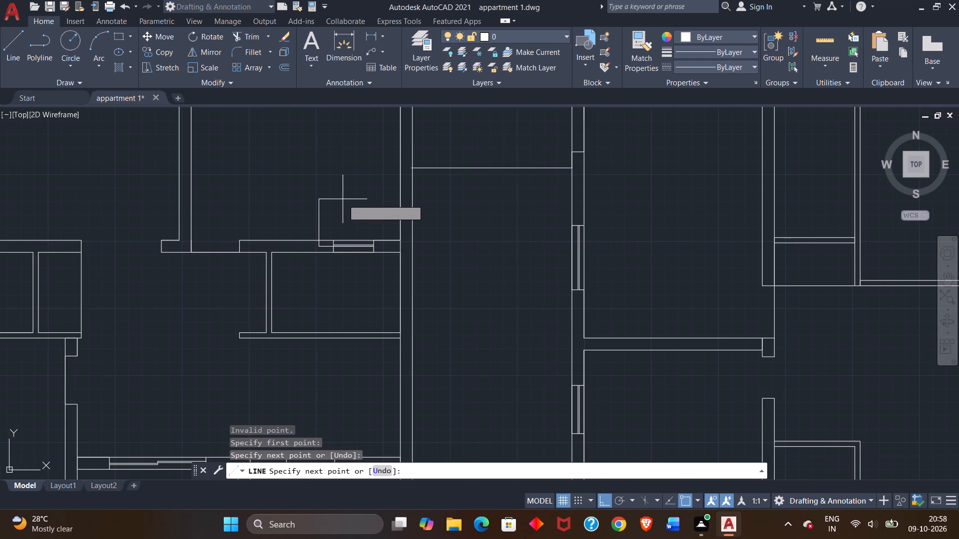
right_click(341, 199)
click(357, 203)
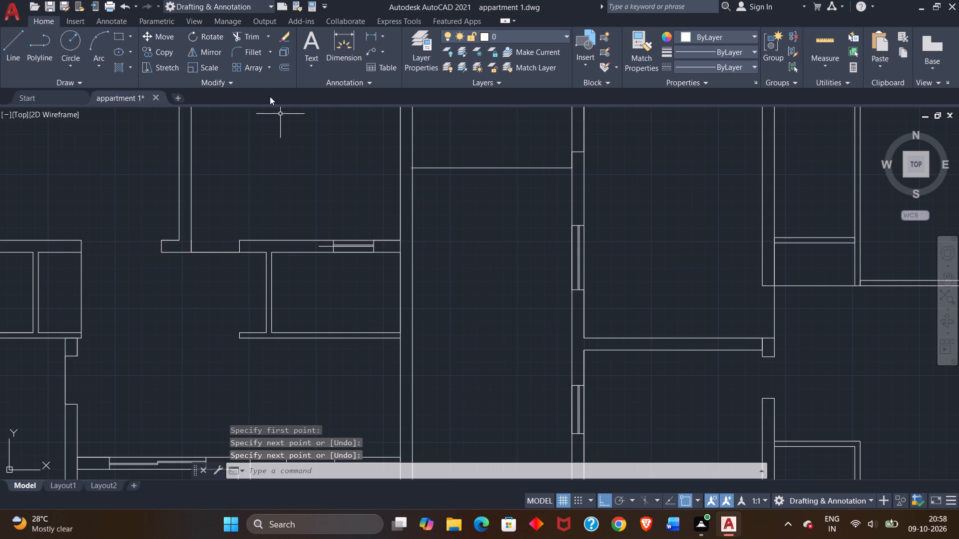
Trim away the window's inner lines, the stray line beside it and the wall's upper face between the two jambs.
double_click(246, 37)
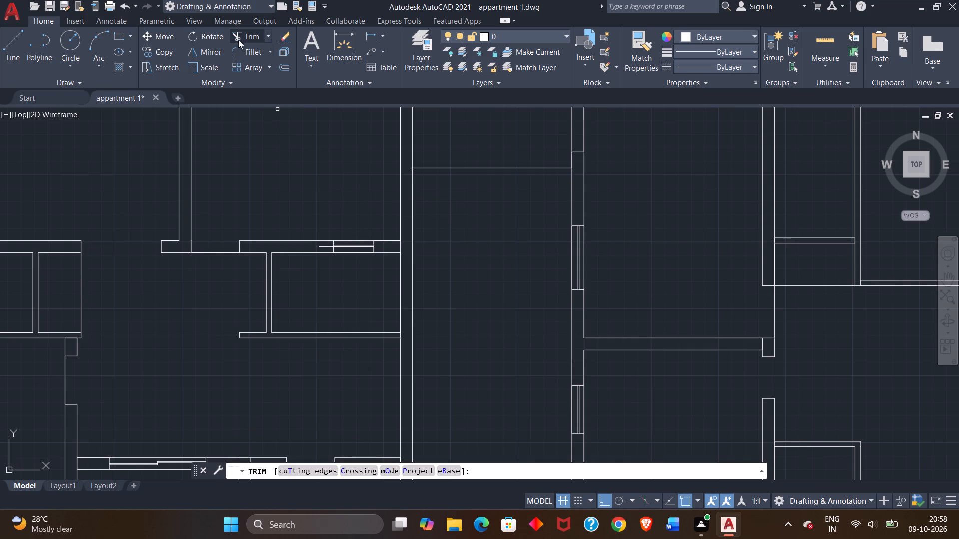
scroll(336, 267, up, 3)
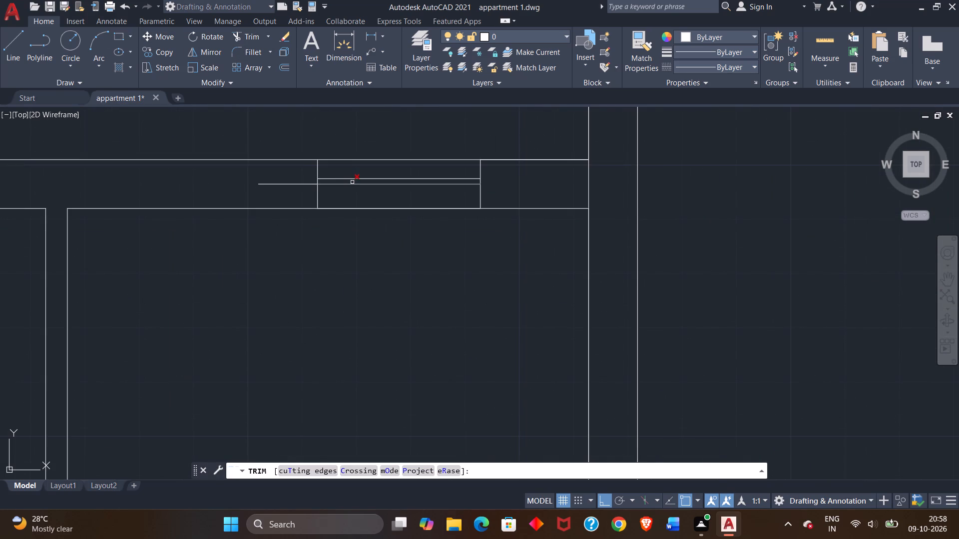
click(352, 179)
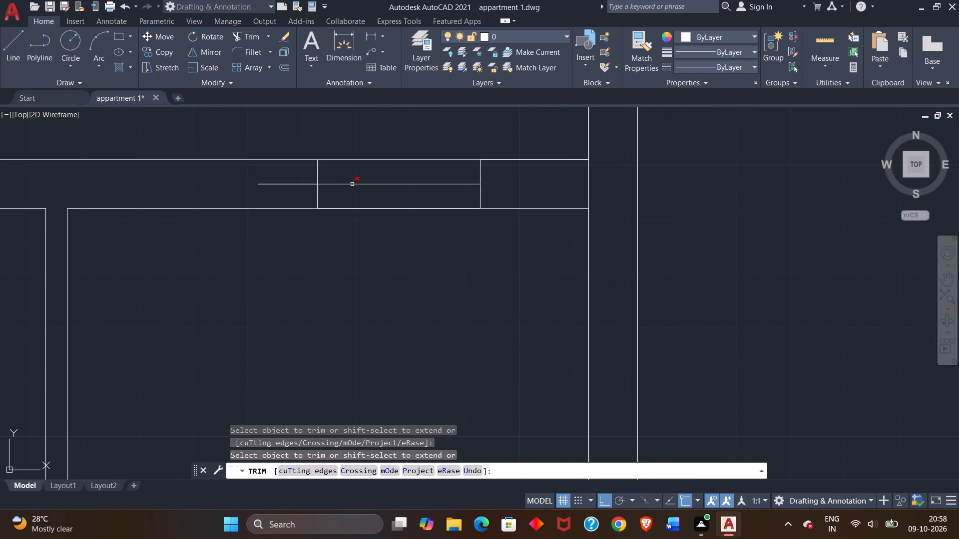
click(352, 184)
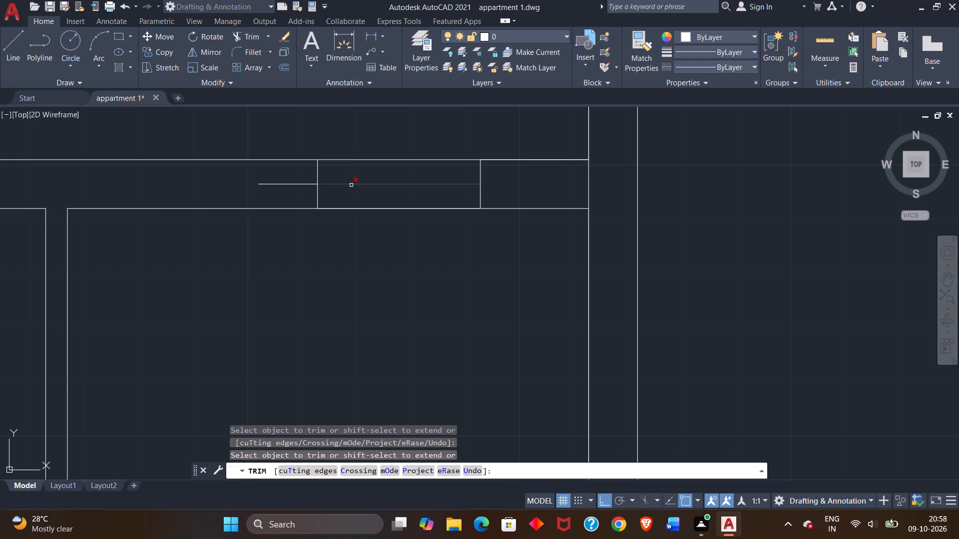
click(351, 185)
click(286, 183)
click(365, 159)
Review the overall layout of walls and openings in the left-hand plan.
scroll(331, 286, up, 1)
scroll(331, 287, down, 3)
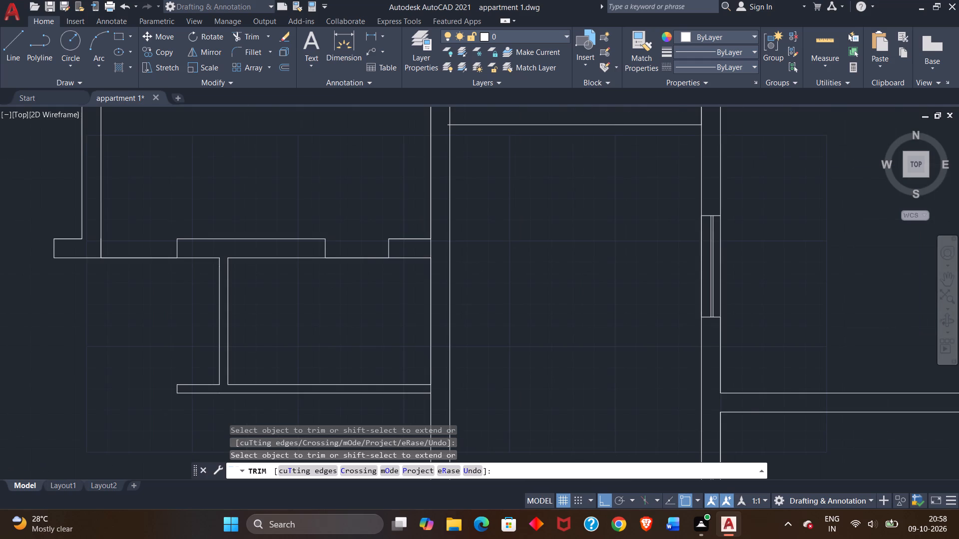
scroll(331, 288, down, 3)
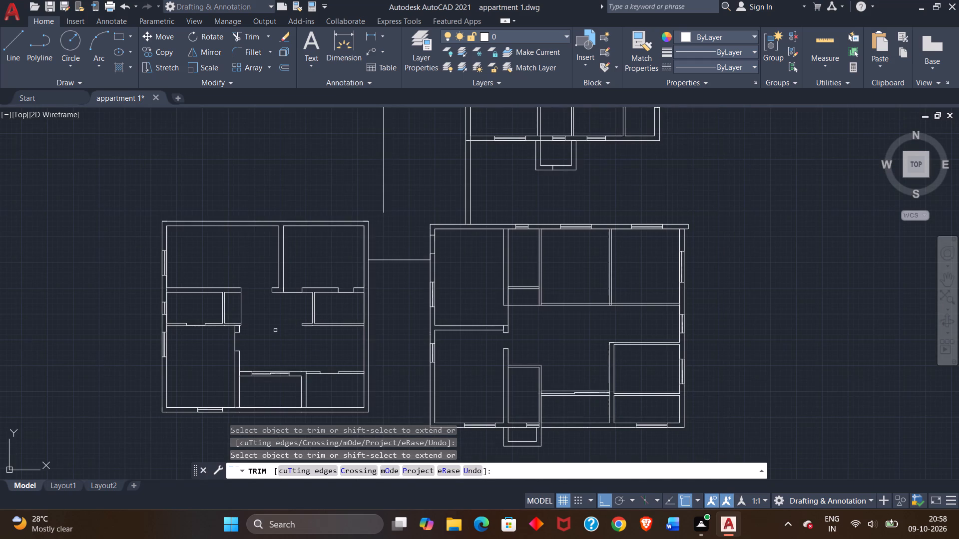
middle_drag(276, 330, 276, 293)
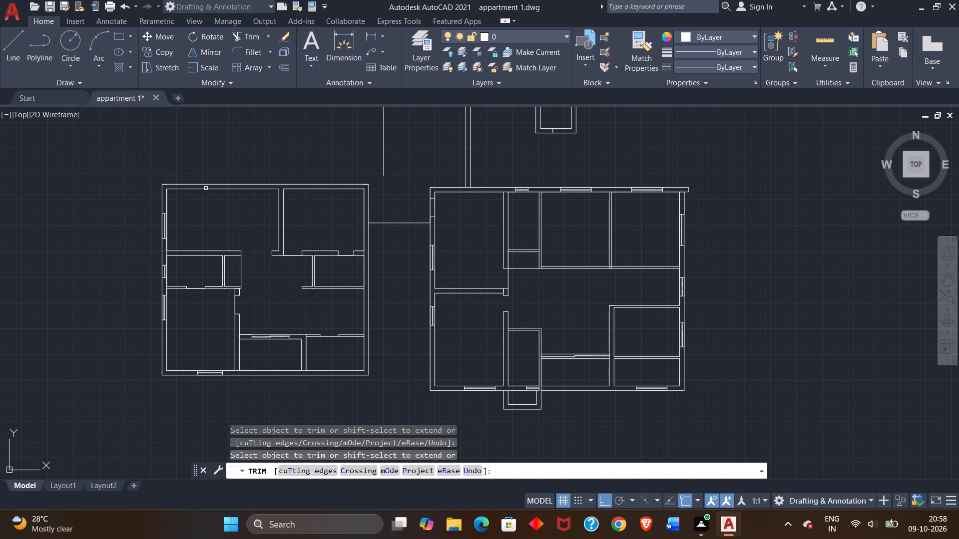
middle_drag(266, 309, 263, 271)
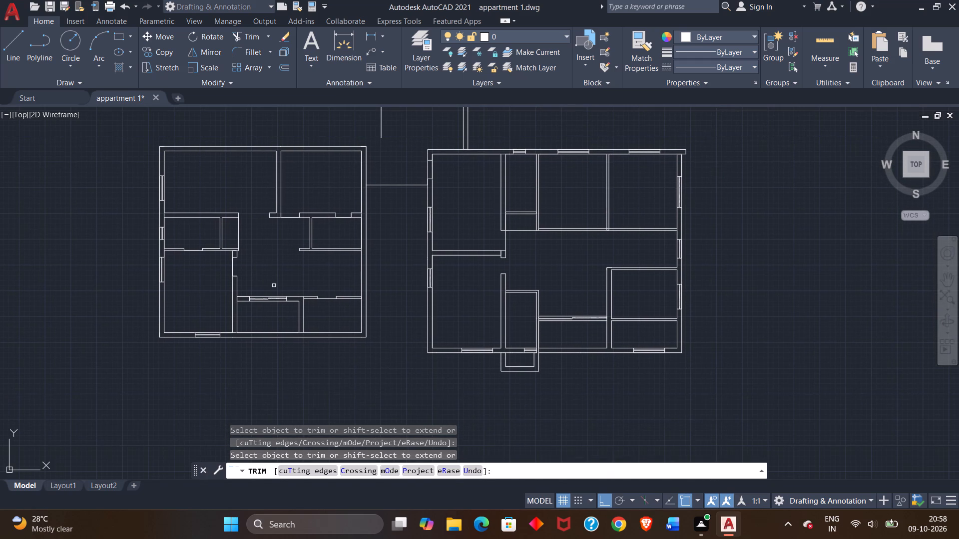
scroll(274, 285, up, 1)
middle_drag(251, 211, 265, 225)
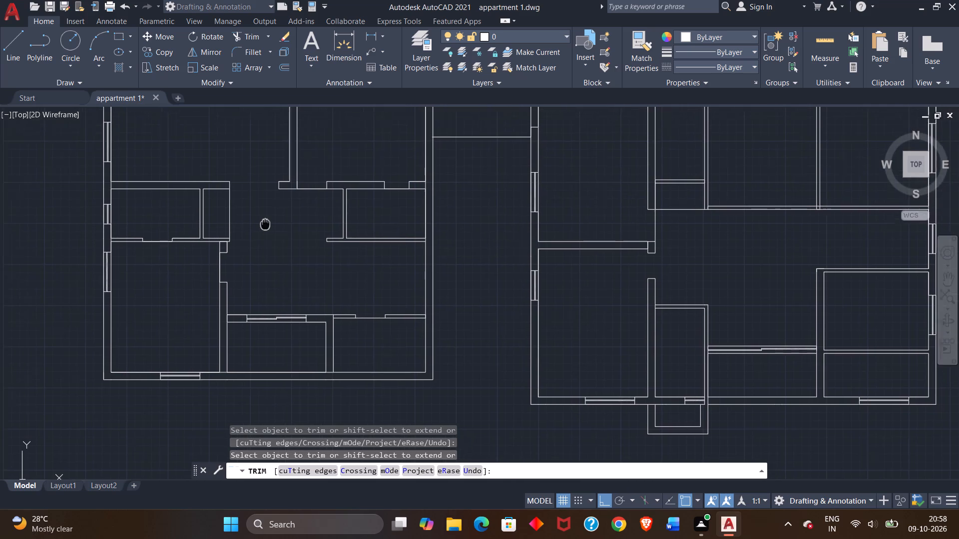
middle_drag(265, 225, 283, 277)
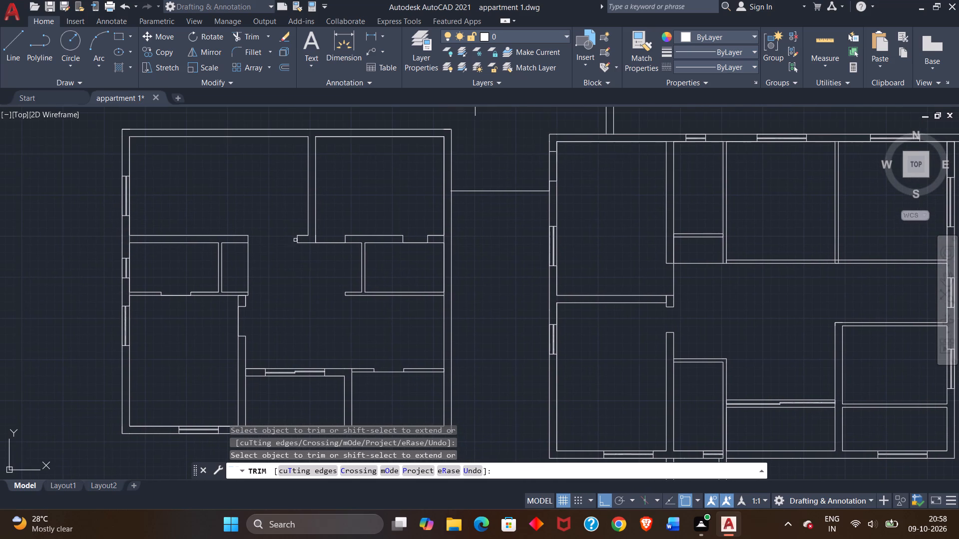
Draw a line across the left-hand plan's right outer wall, continuing the horizontal line that connects the two plans to the inner face.
click(6, 53)
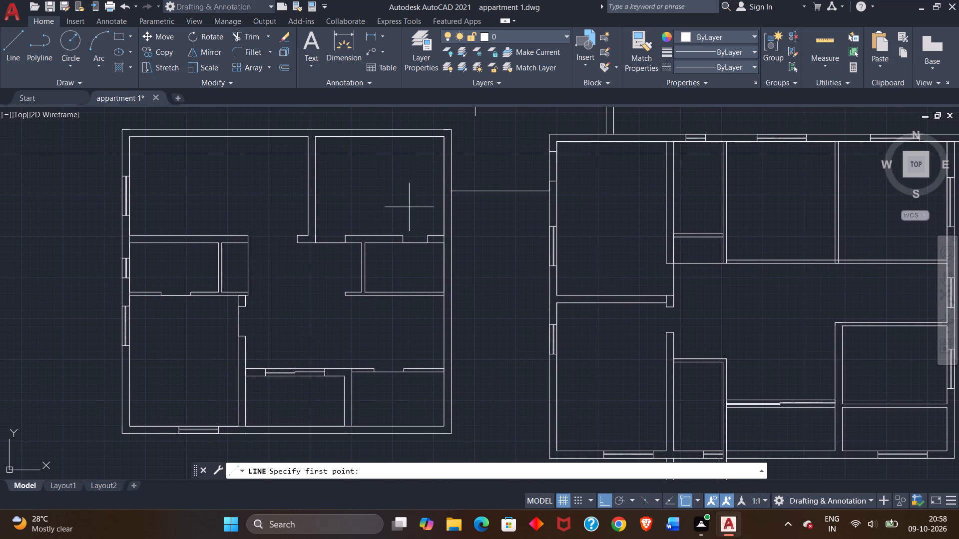
scroll(455, 198, up, 3)
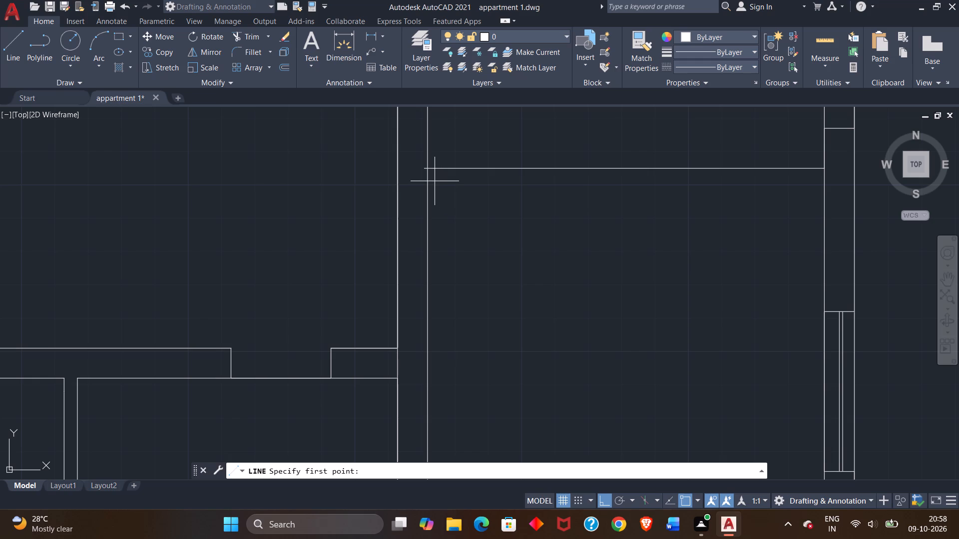
click(429, 169)
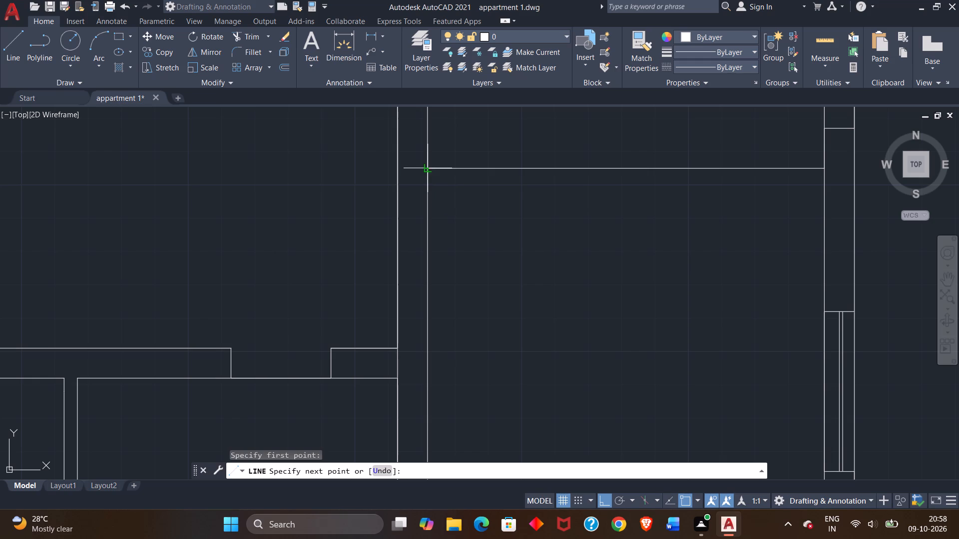
click(395, 166)
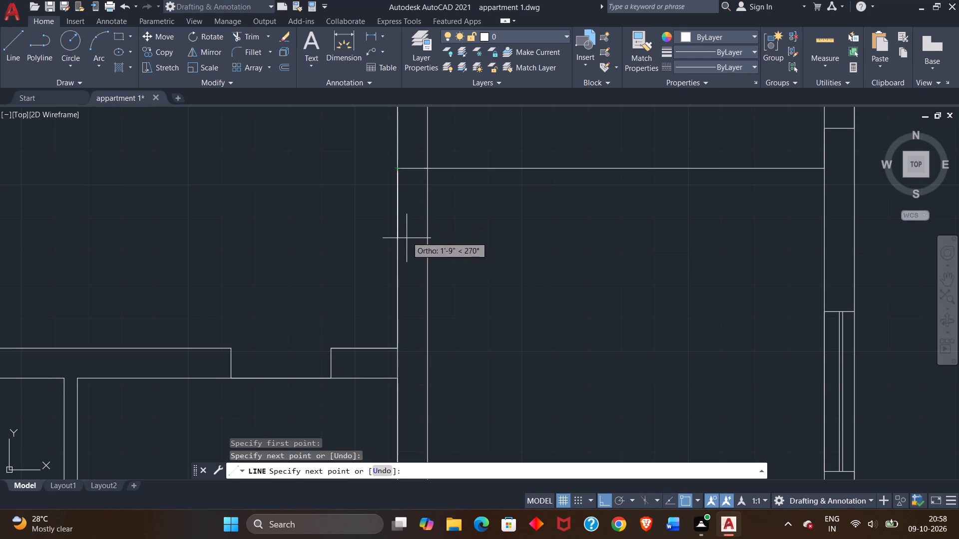
right_click(349, 142)
click(379, 147)
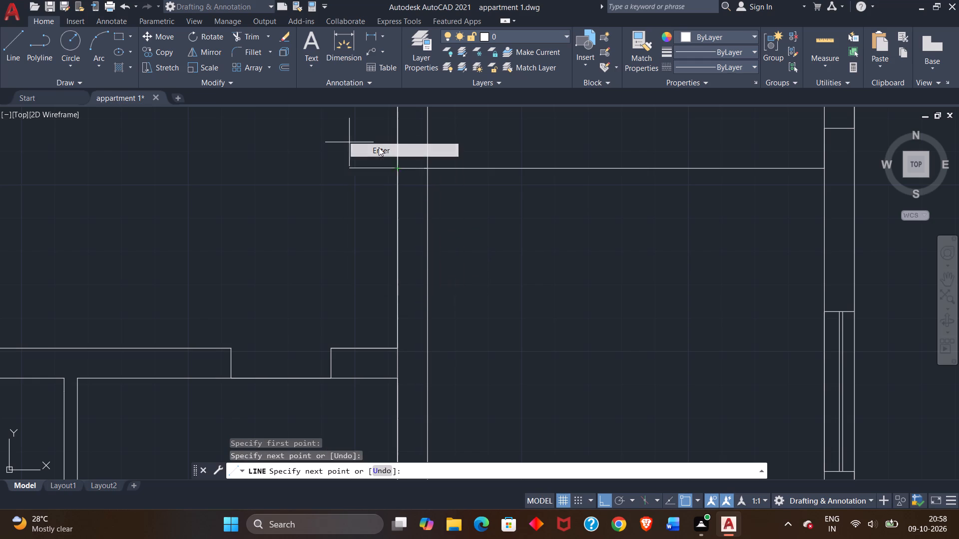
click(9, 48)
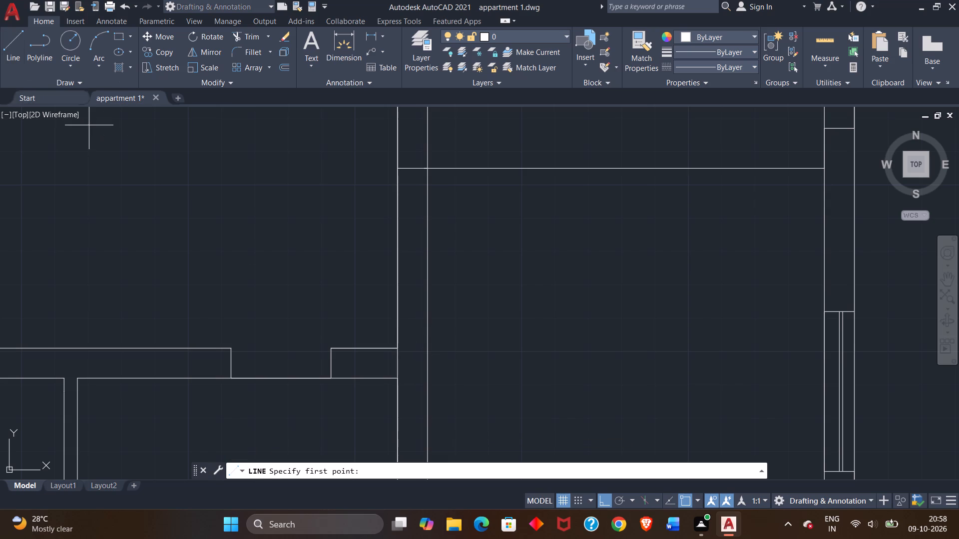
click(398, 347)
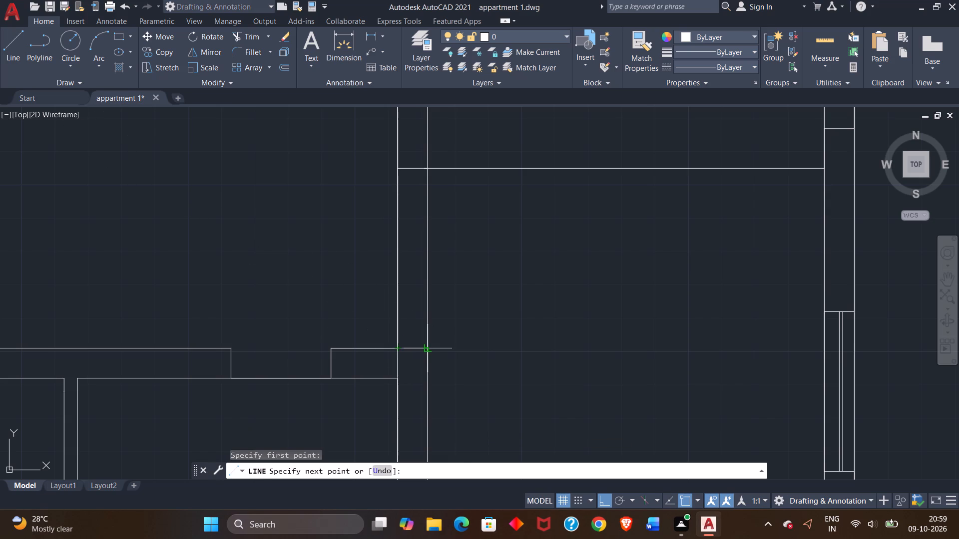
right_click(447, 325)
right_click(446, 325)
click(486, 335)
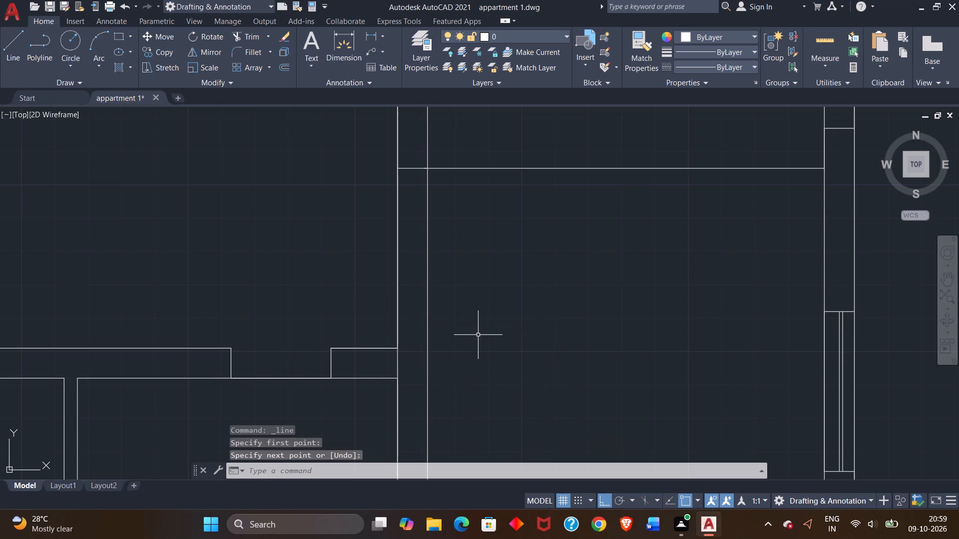
Draw a line across the right outer wall's thickness, level with the upper face of the wall above the enclosure.
click(7, 45)
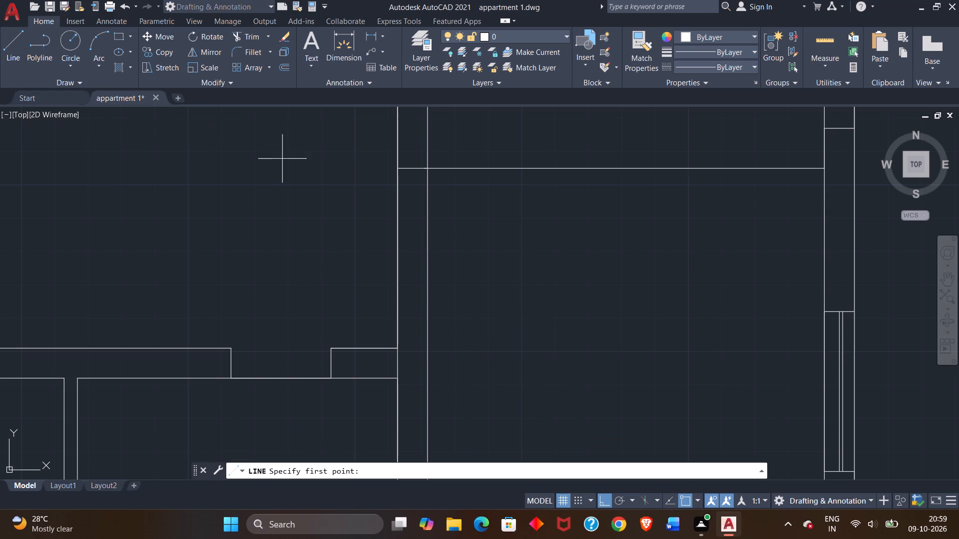
click(398, 350)
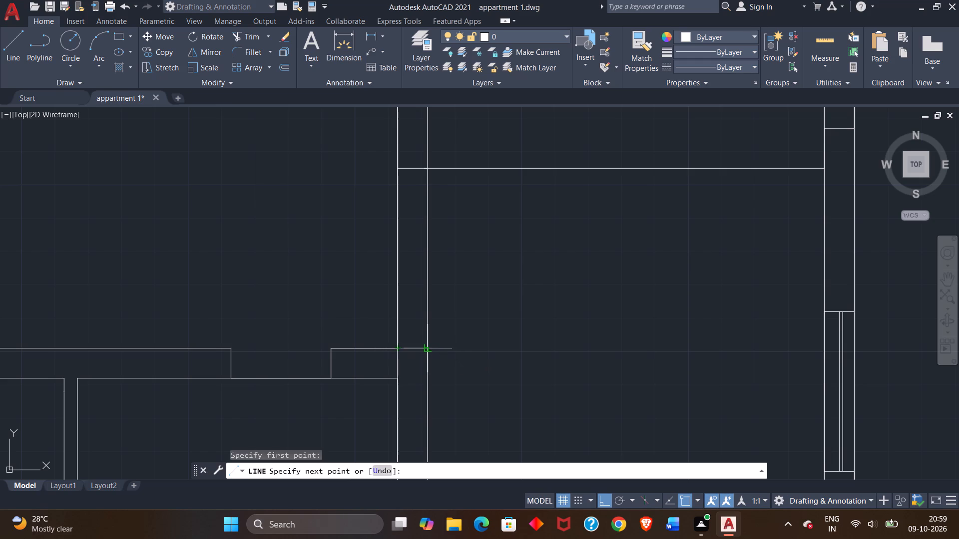
click(428, 350)
right_click(439, 328)
click(461, 336)
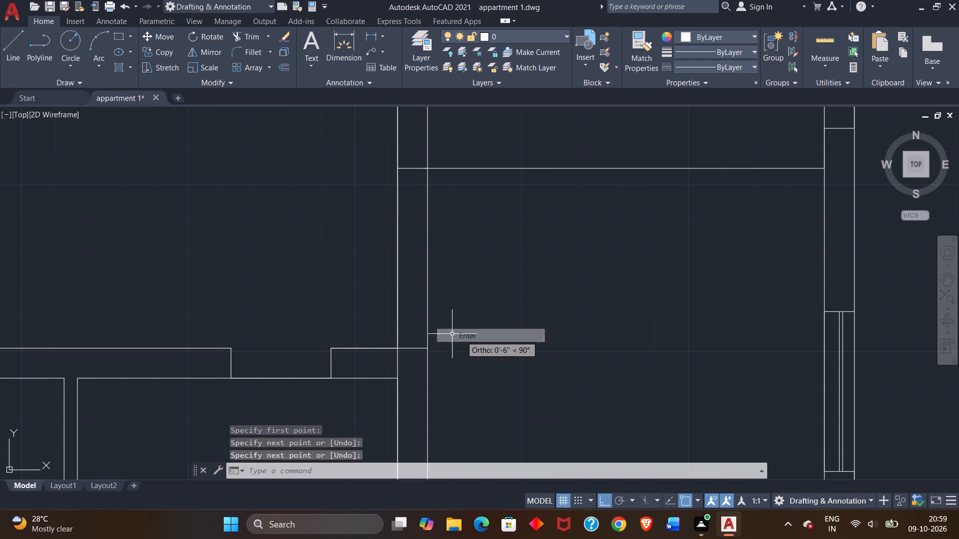
Draw a line along the middle of the right outer wall's opening, between the two lines crossing the wall.
click(6, 44)
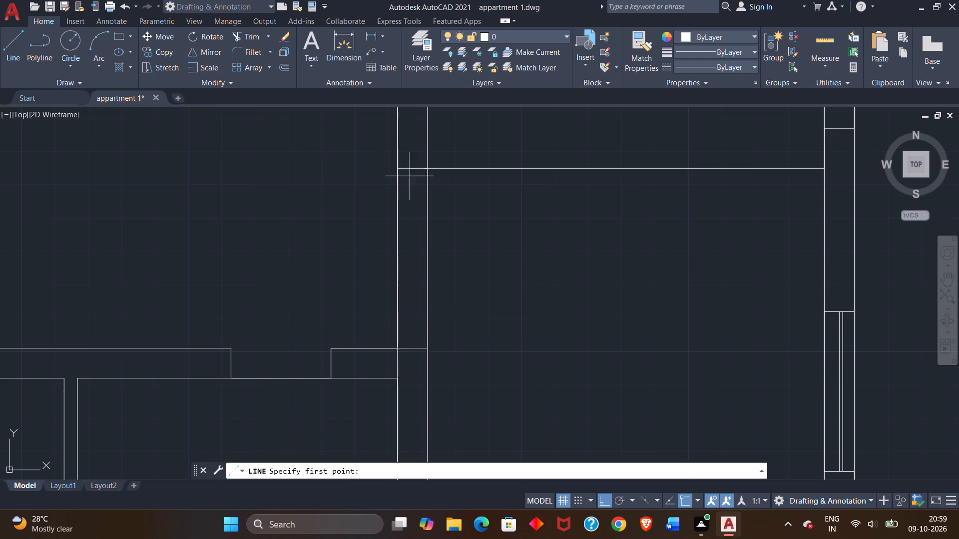
click(412, 171)
click(413, 348)
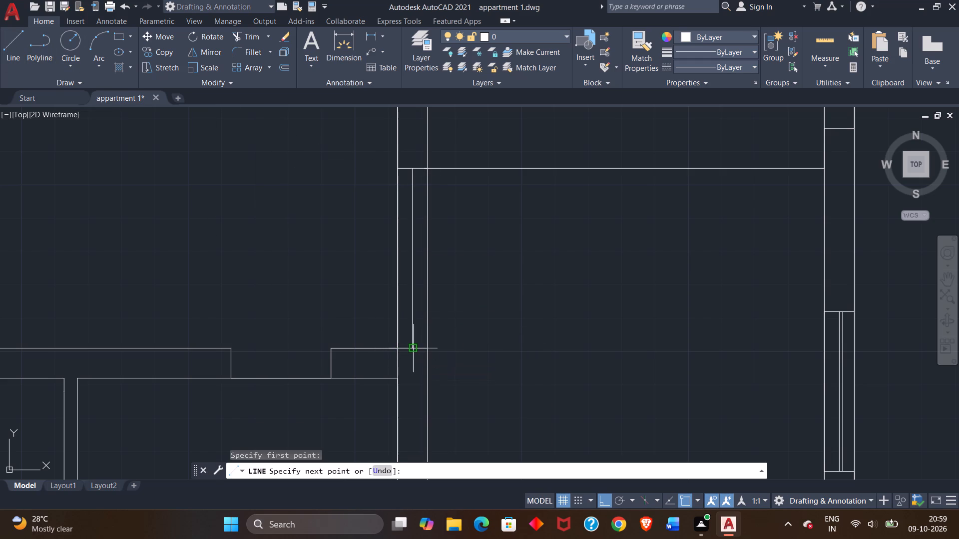
right_click(436, 309)
click(460, 314)
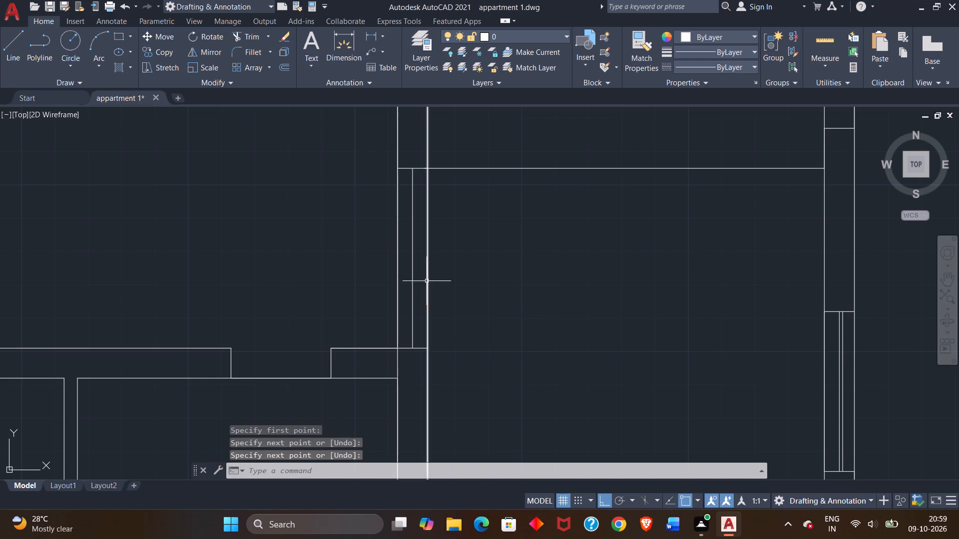
Offset the opening's middle line by 1" towards the wall's inner face to form the window's double line.
click(412, 257)
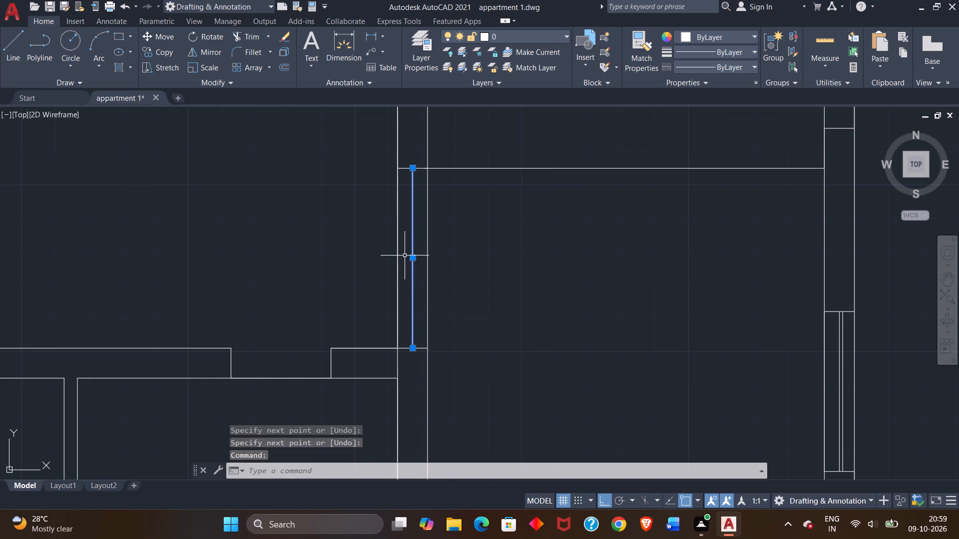
text(off)
key(Return)
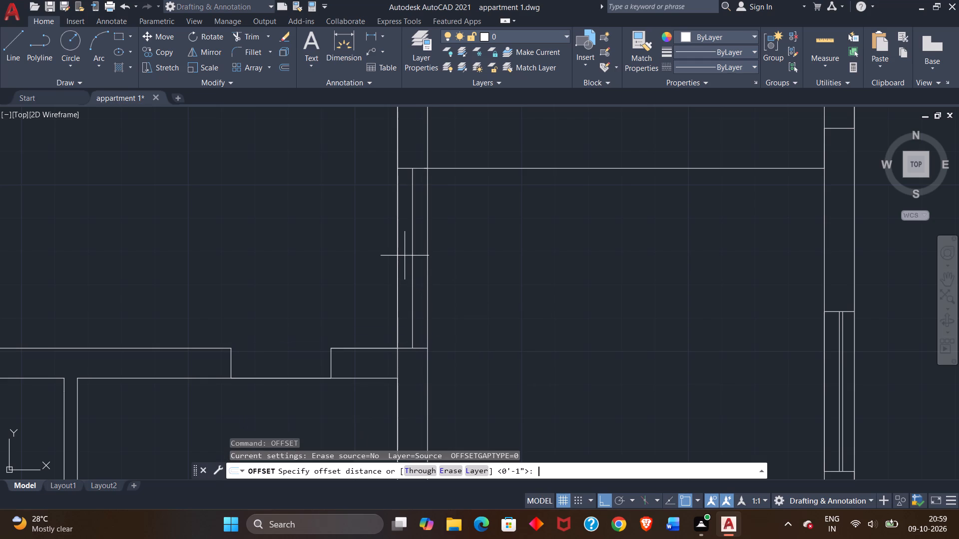
key(1)
key(shift+quotedbl)
key(Return)
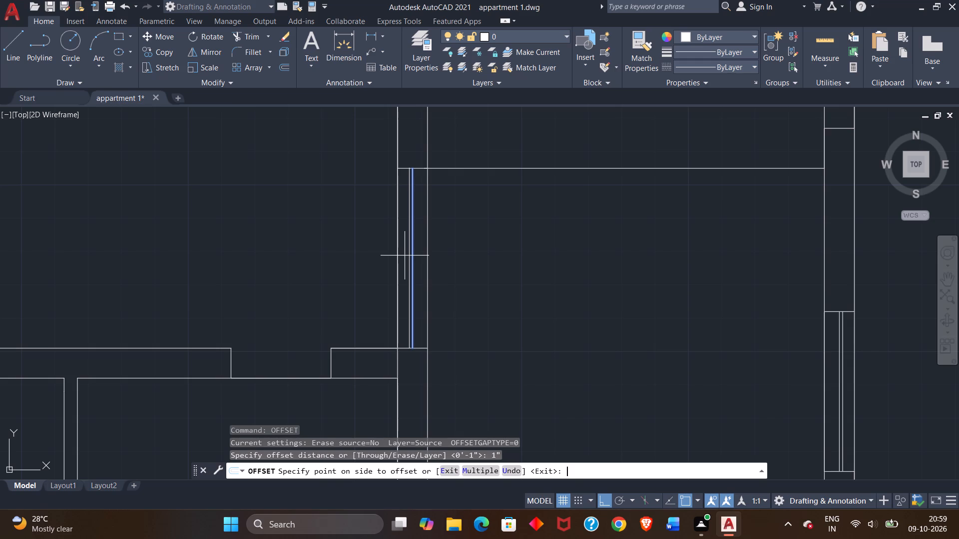
scroll(405, 256, up, 3)
click(401, 249)
Outline a 2.5' window opening in the right outer wall beside the small enclosure, with jamb lines across the wall at both ends.
scroll(409, 294, down, 4)
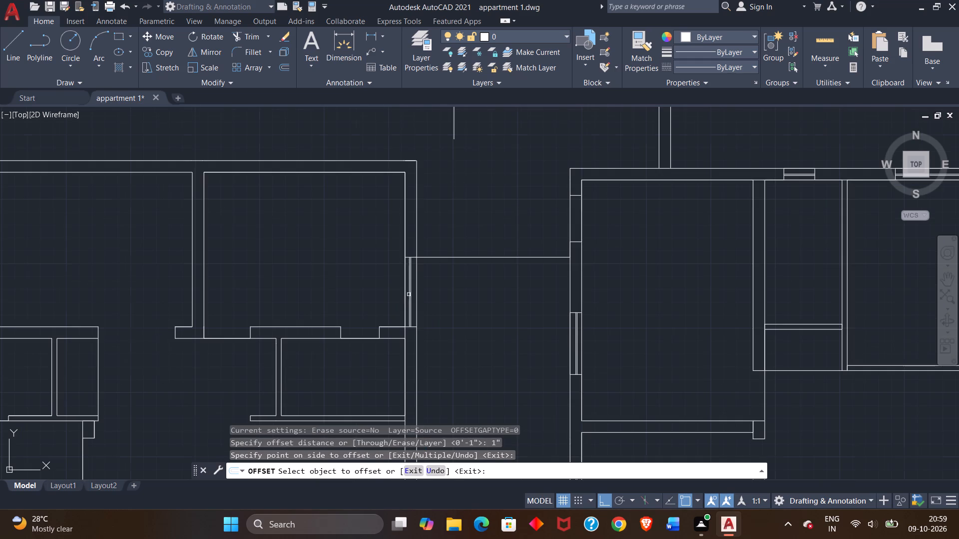
scroll(409, 294, down, 1)
middle_drag(368, 304, 368, 253)
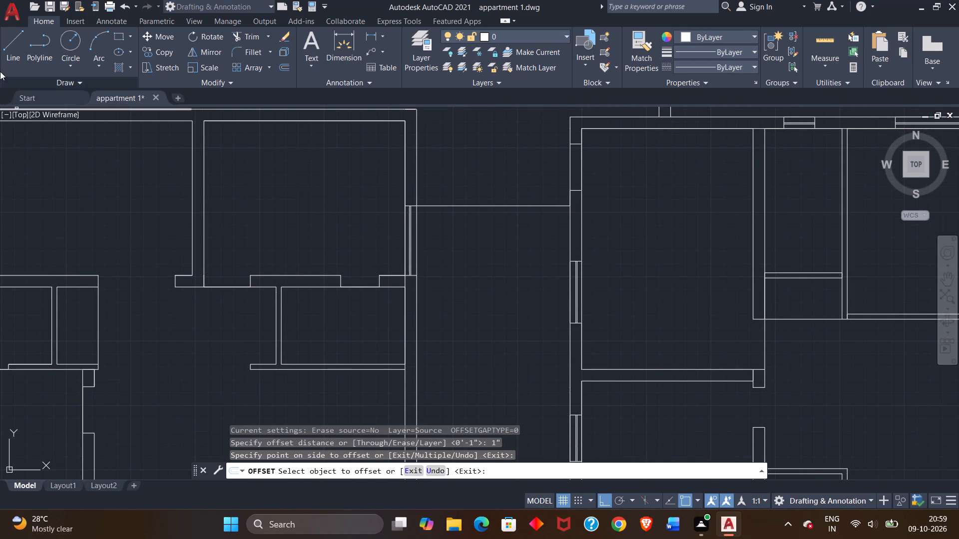
click(7, 46)
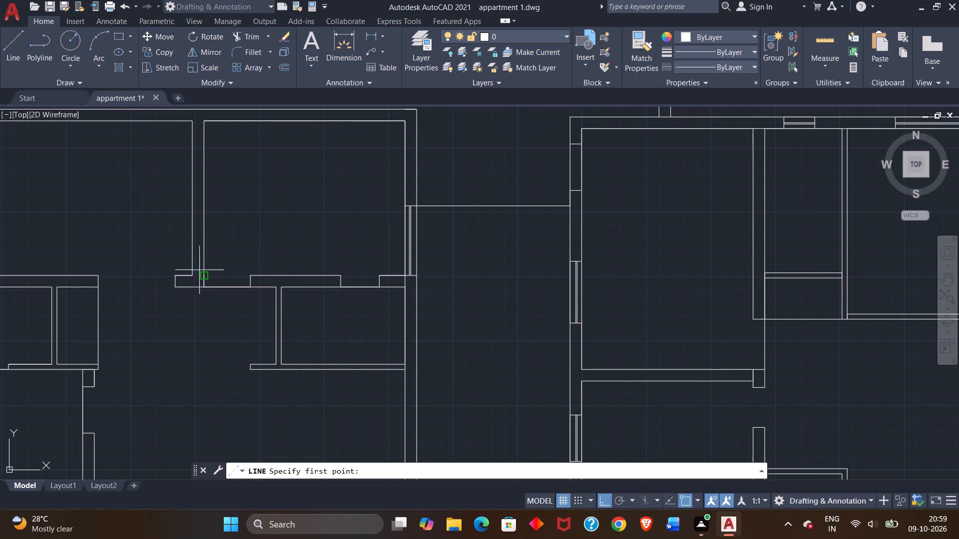
middle_drag(358, 304, 336, 248)
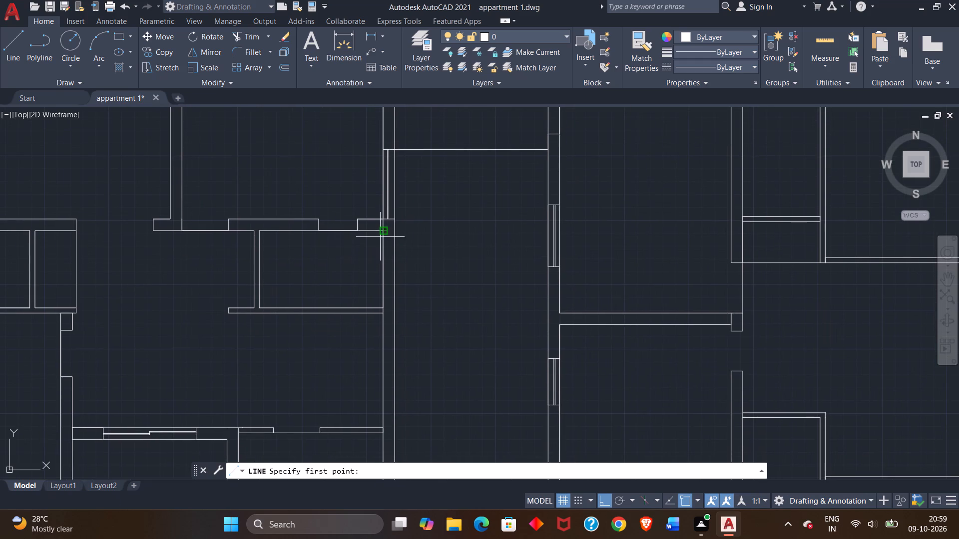
click(382, 234)
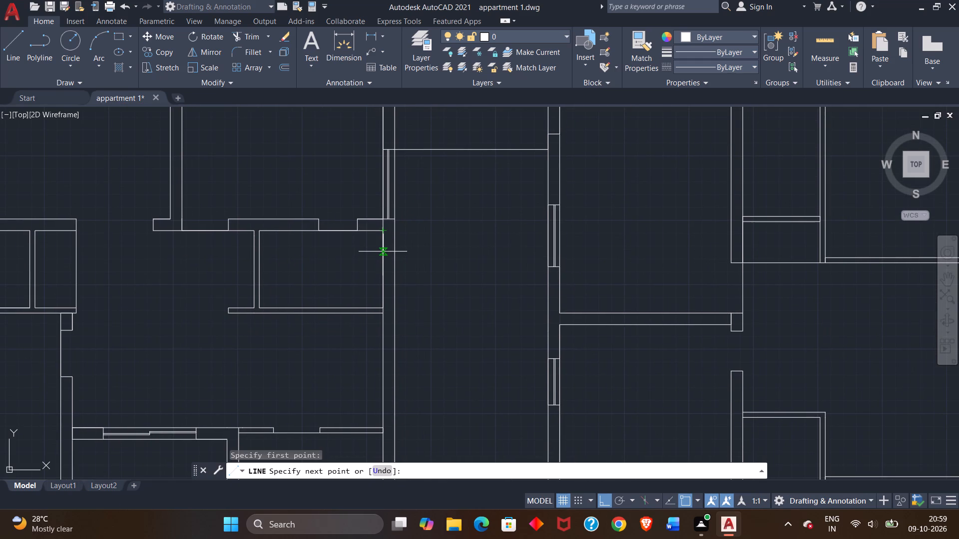
click(383, 252)
click(398, 252)
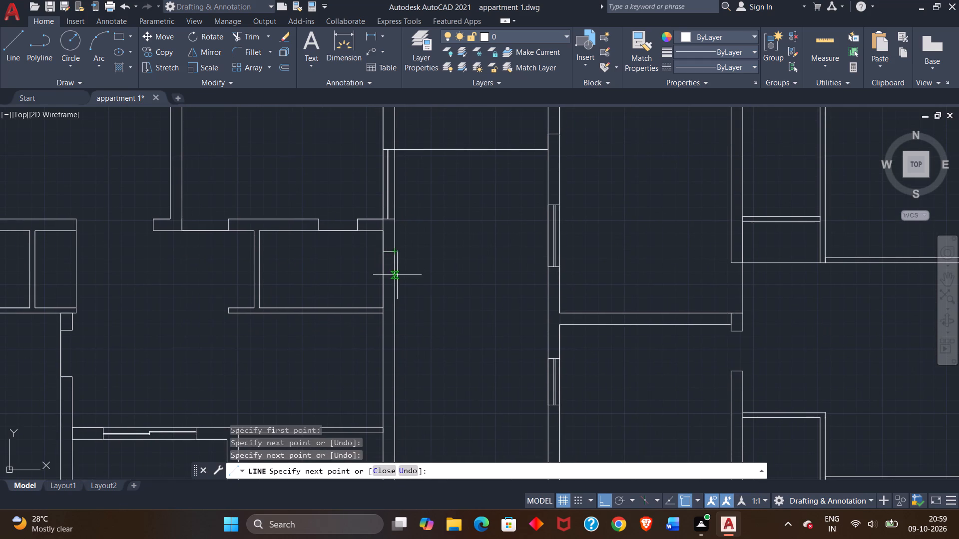
text(2.5')
key(Return)
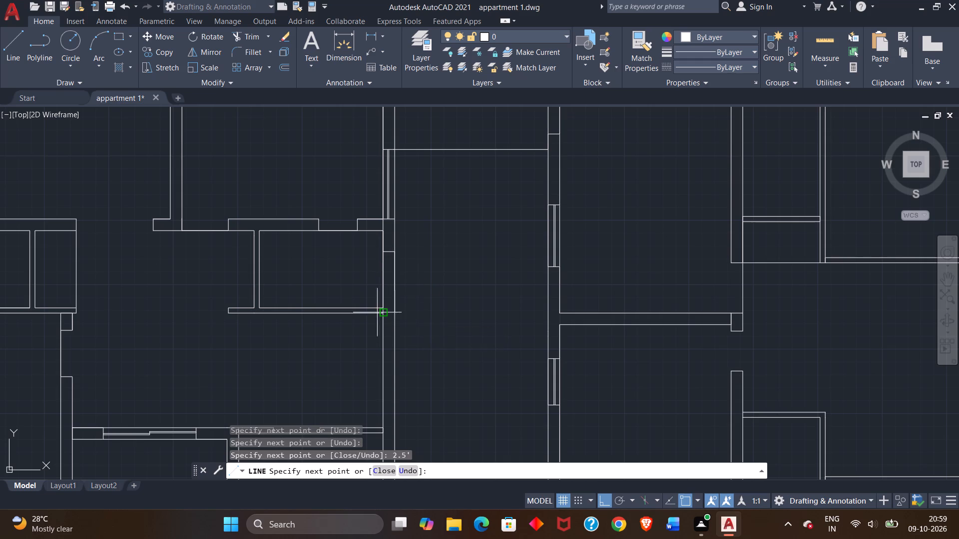
scroll(378, 288, up, 3)
click(390, 298)
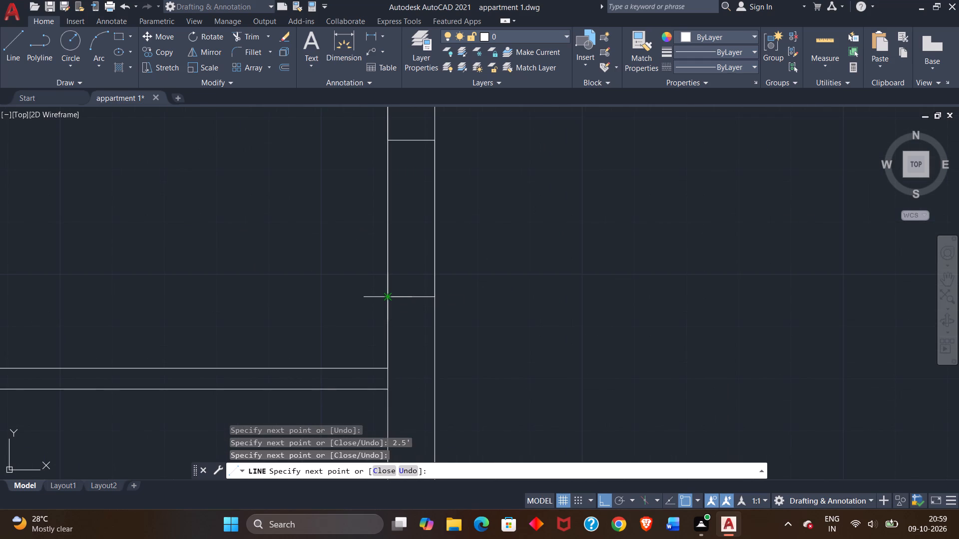
right_click(391, 298)
click(433, 303)
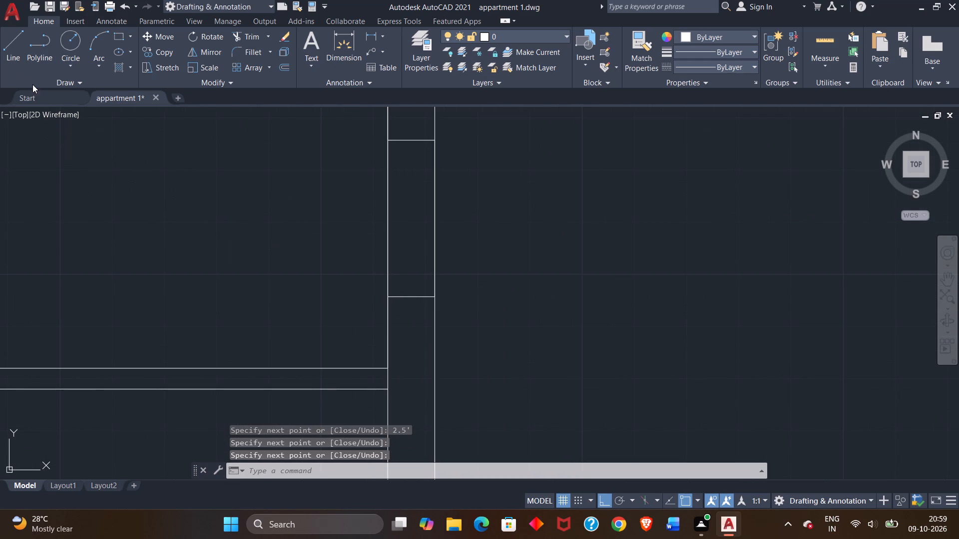
Draw a line along the middle of the 2.5' opening, from its upper jamb to its lower jamb.
click(18, 51)
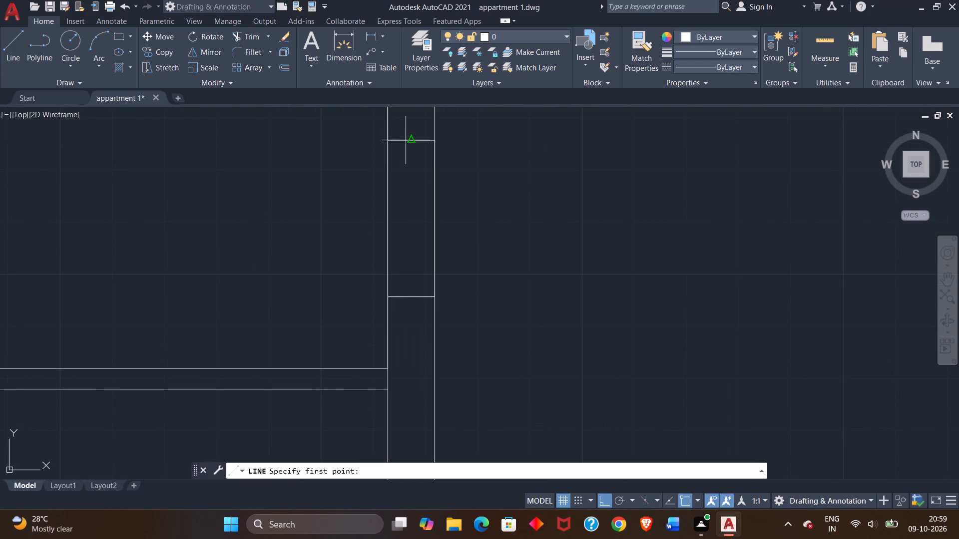
click(410, 140)
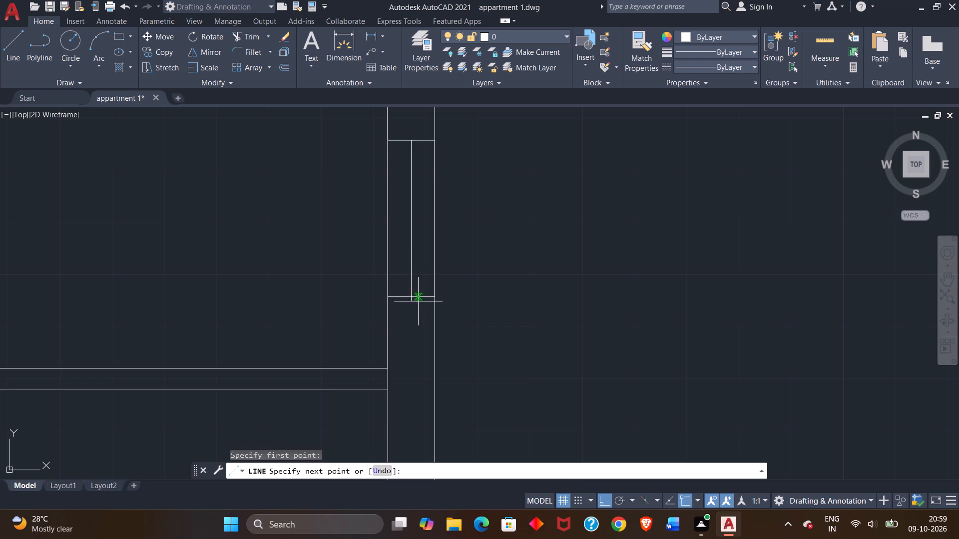
click(412, 298)
right_click(421, 282)
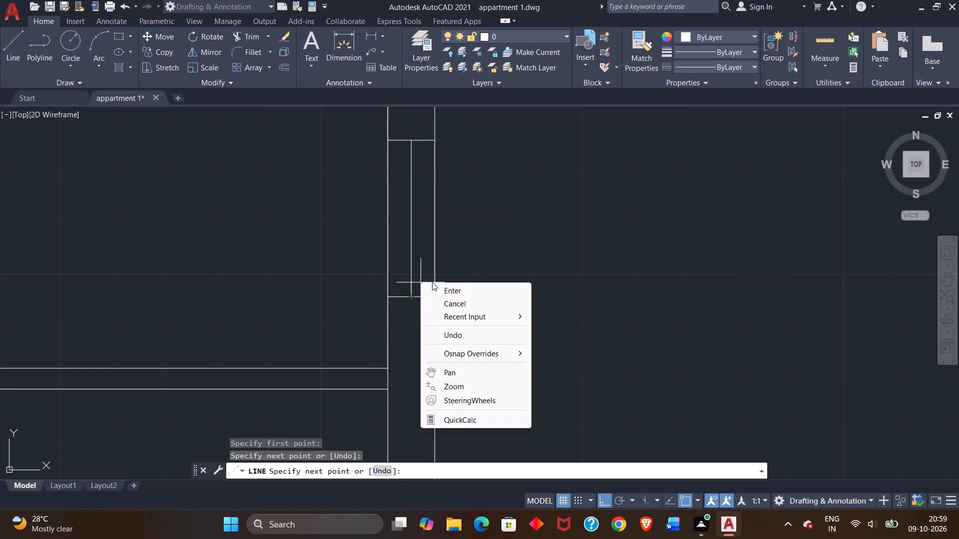
double_click(443, 287)
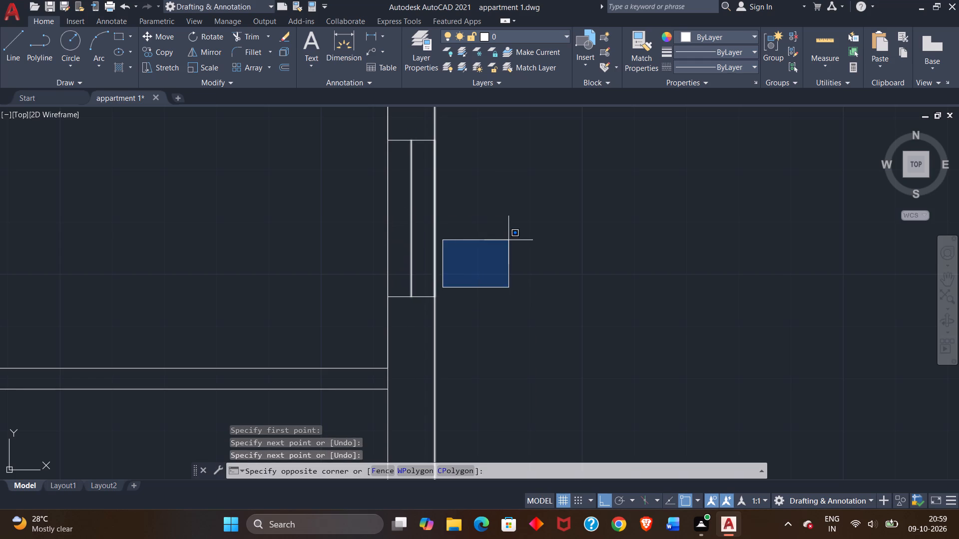
click(506, 240)
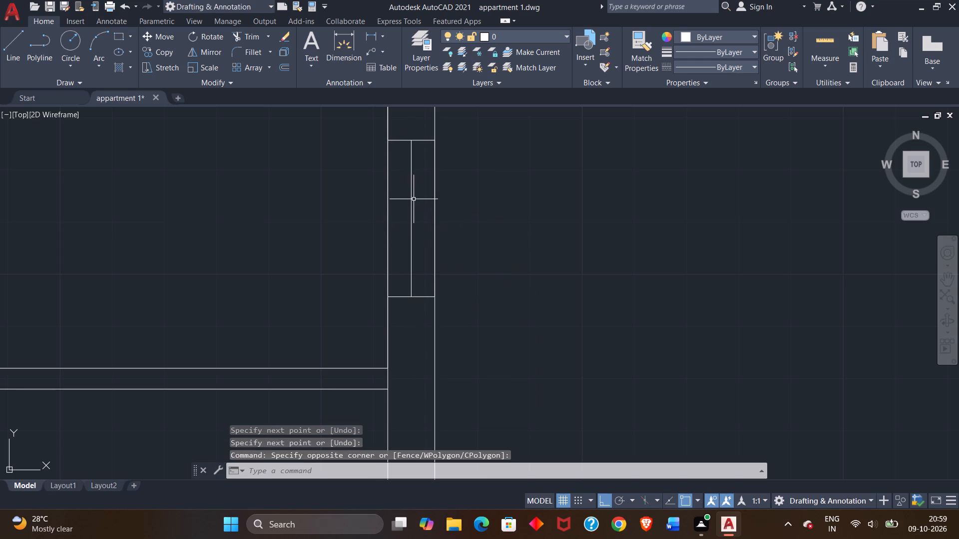
Offset the 2.5' opening's middle line by 1" towards the wall's inner face.
click(413, 197)
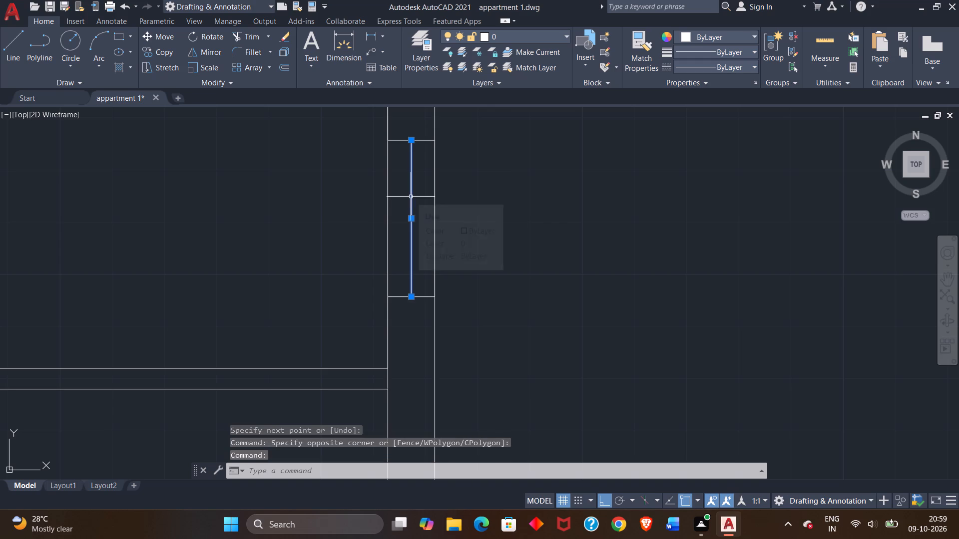
text(of)
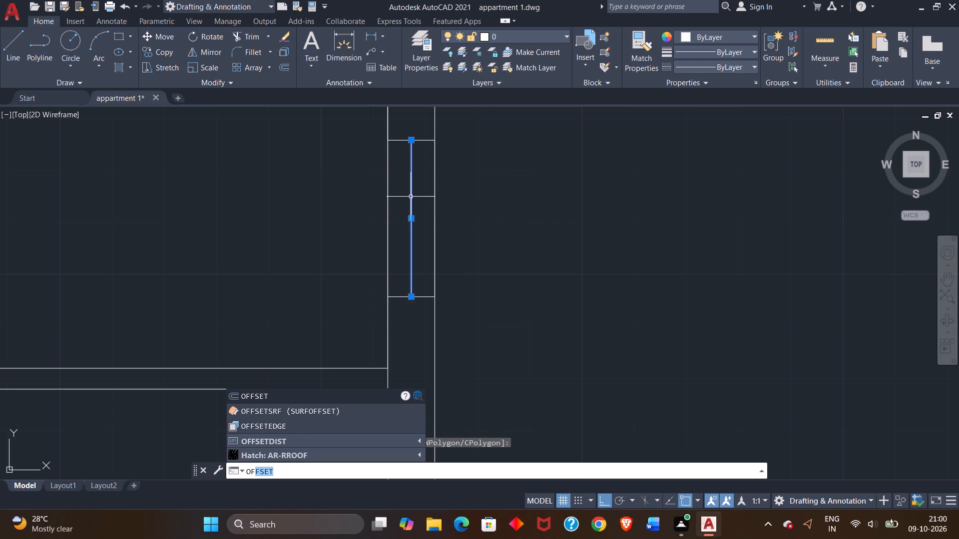
key(Return)
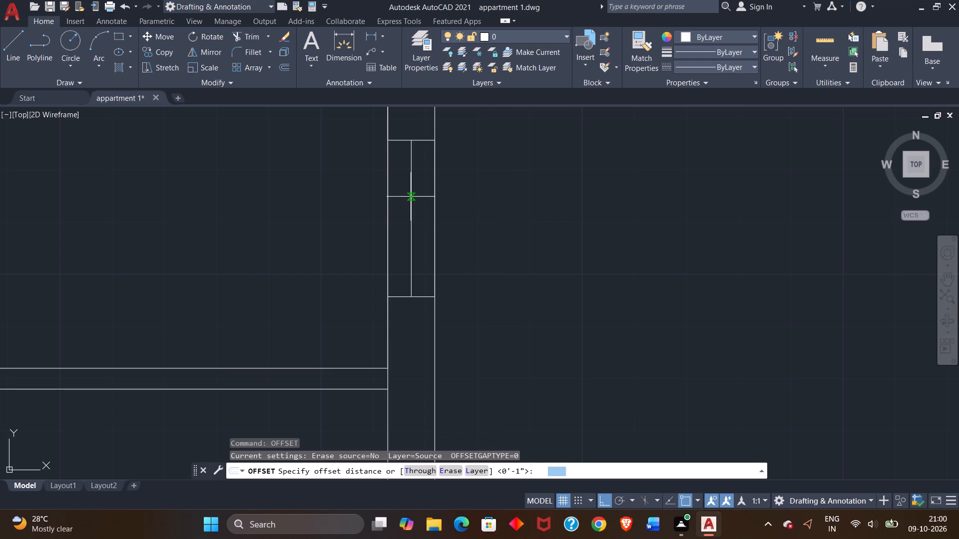
key(1)
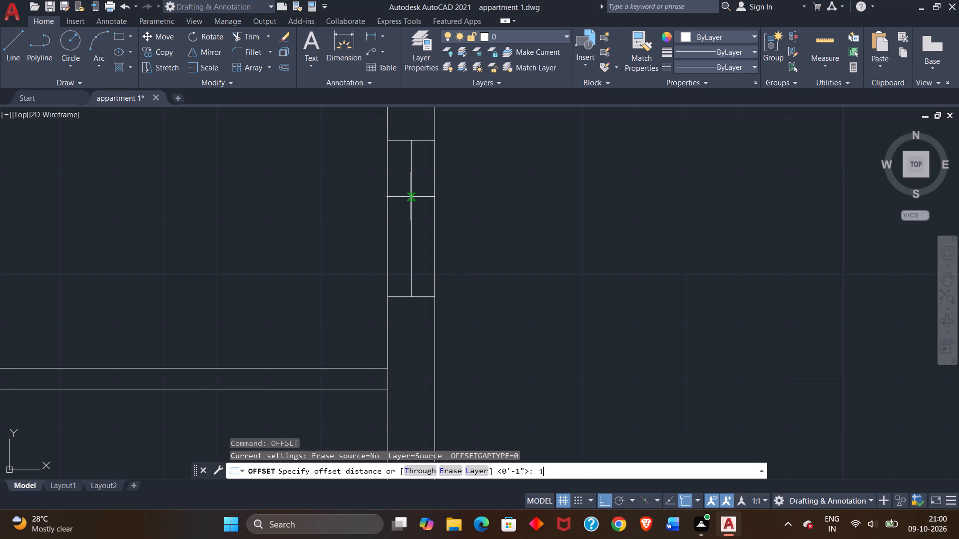
key(shift+quotedbl)
key(Return)
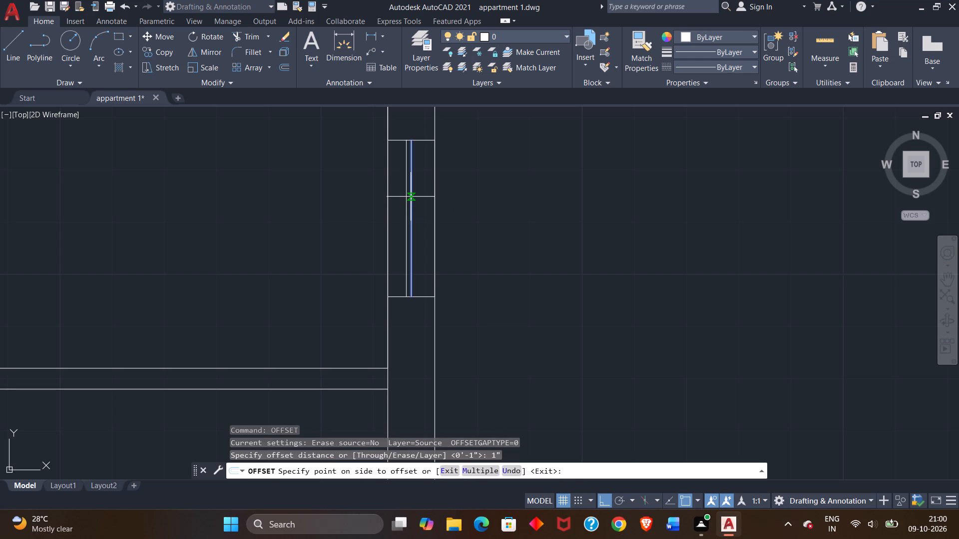
click(398, 219)
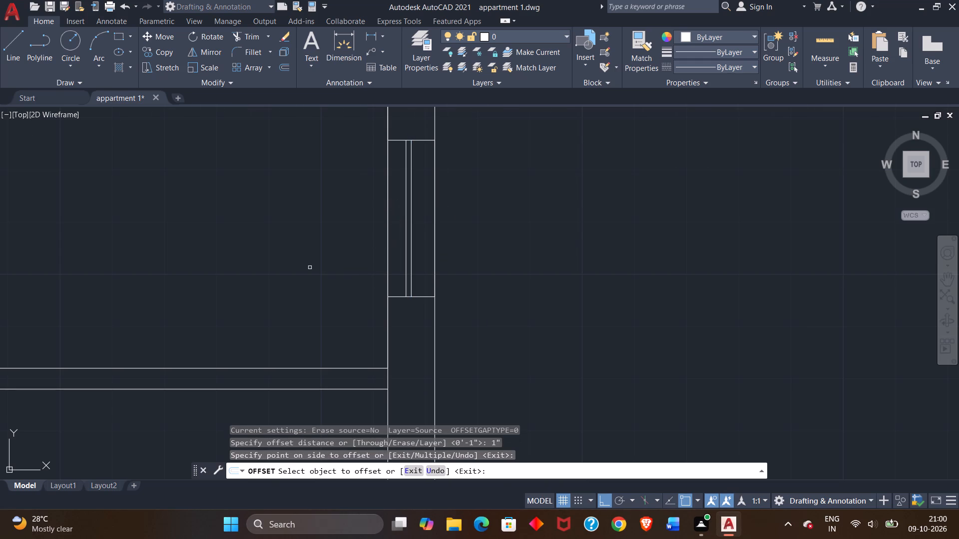
Outline a 5' window opening in the bottom outer wall of the left-hand plan's lower-right room, with jamb lines across the wall at both ends.
scroll(308, 268, down, 3)
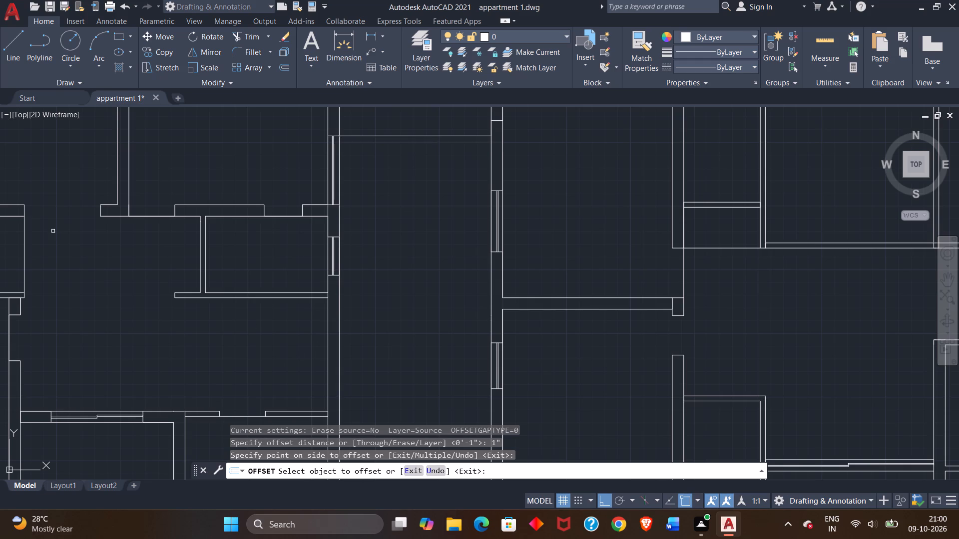
click(3, 37)
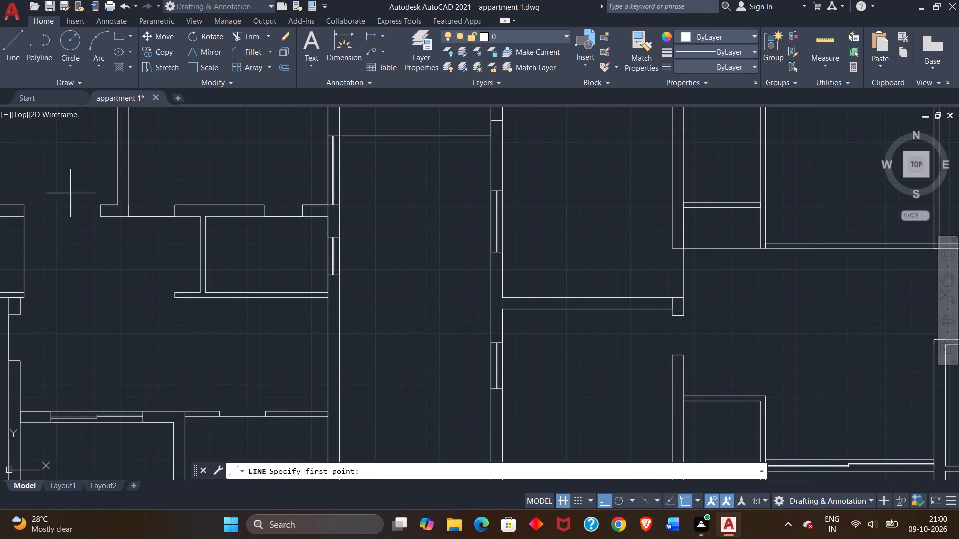
scroll(102, 305, down, 2)
middle_drag(135, 325, 150, 283)
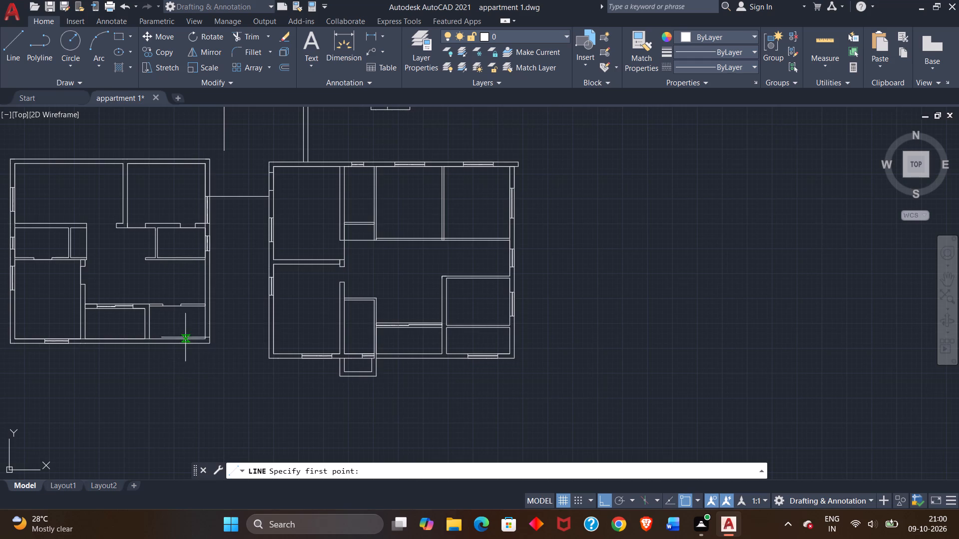
scroll(185, 337, up, 2)
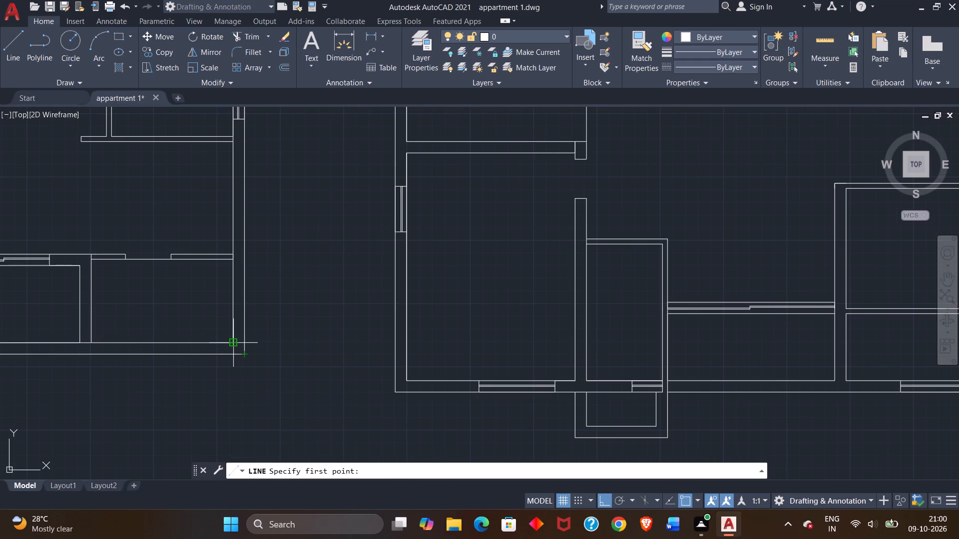
click(228, 340)
click(198, 342)
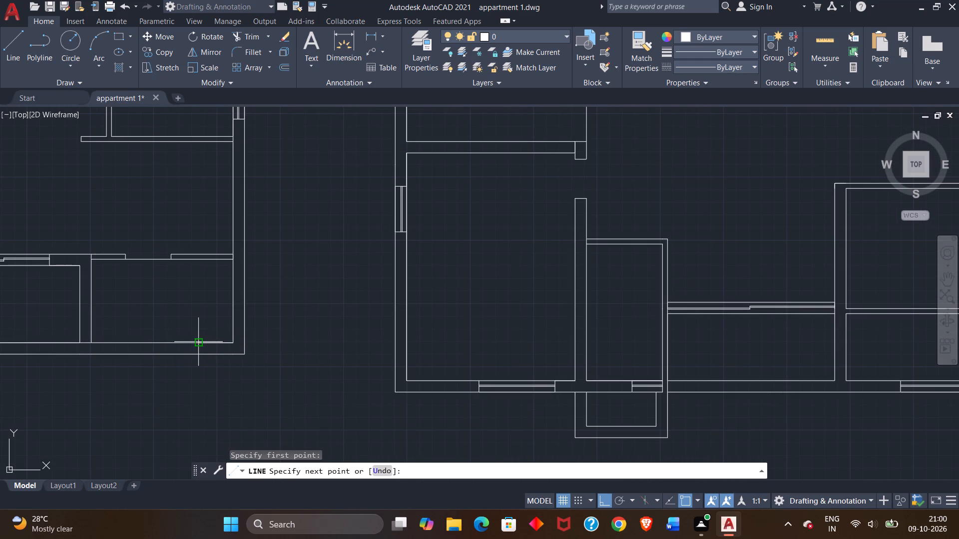
click(199, 354)
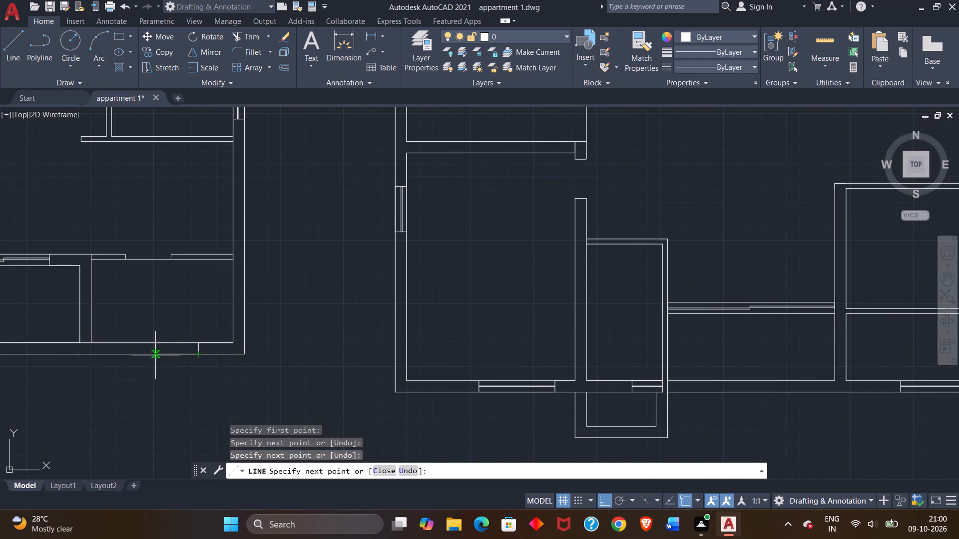
text(5')
key(Return)
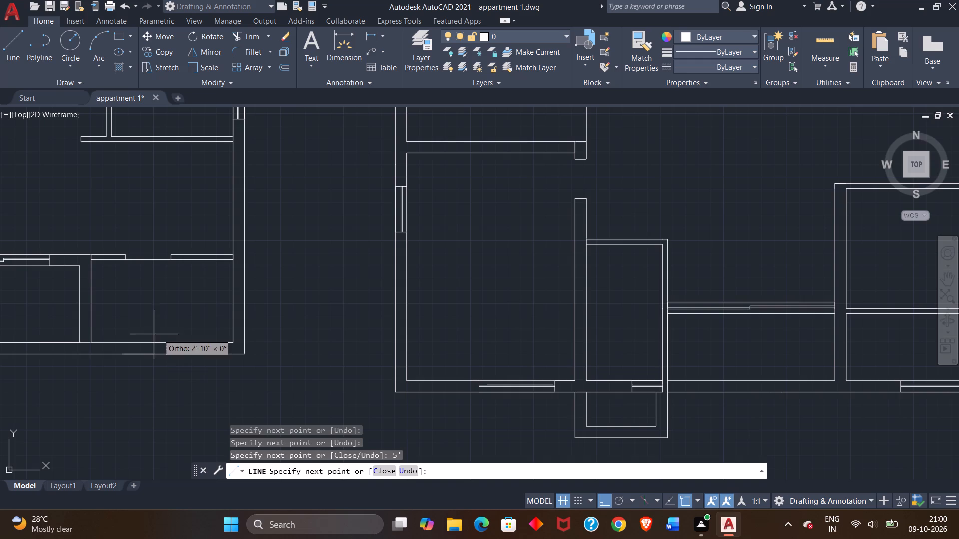
scroll(145, 344, up, 3)
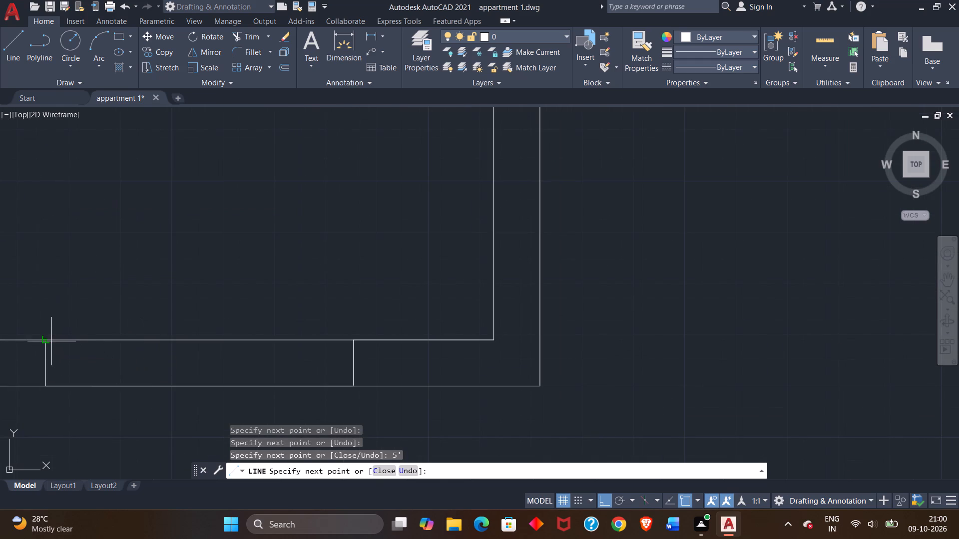
click(44, 339)
right_click(45, 325)
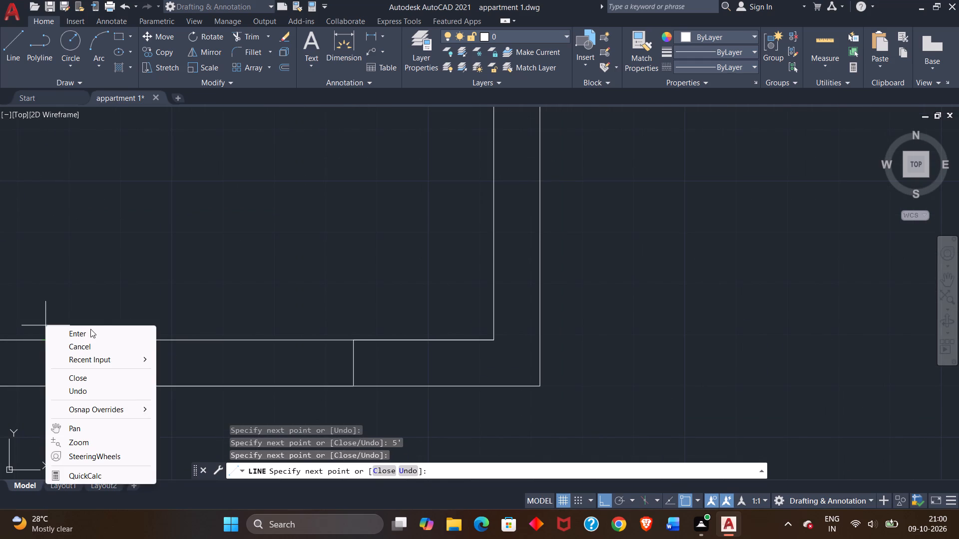
click(89, 329)
Outline a 4' opening in the left-hand plan's top outer wall, starting 2' left of the upper rooms' partition, with jamb lines at both ends.
scroll(97, 331, down, 2)
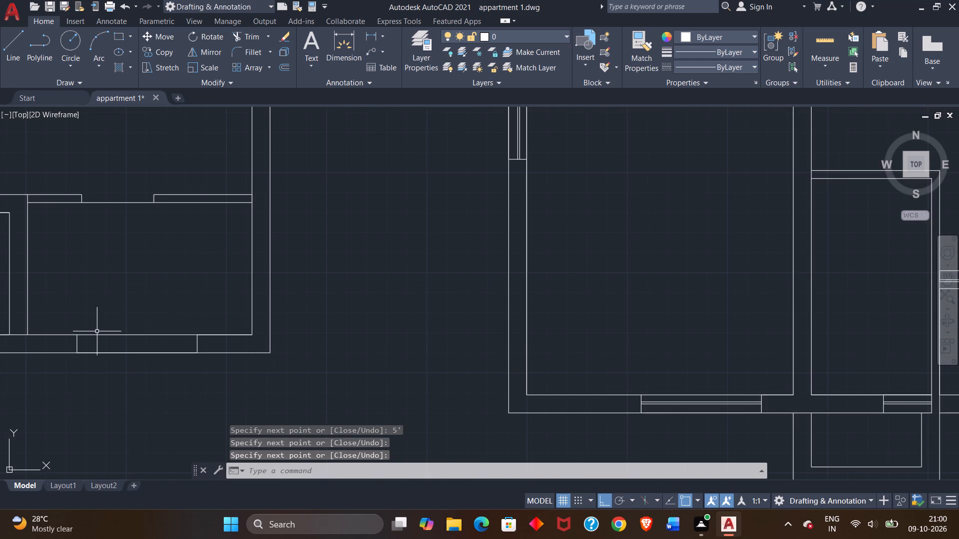
scroll(115, 298, down, 1)
middle_drag(115, 292, 384, 283)
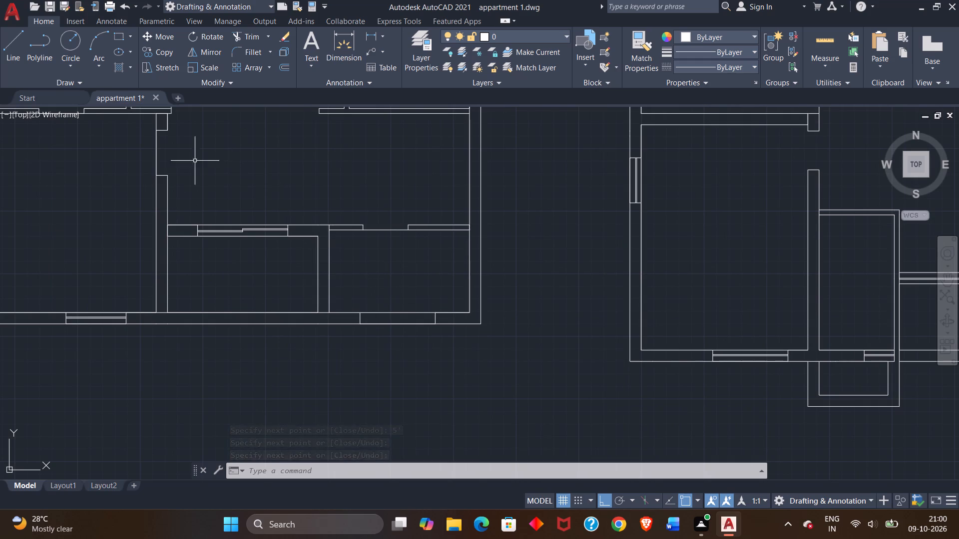
click(12, 60)
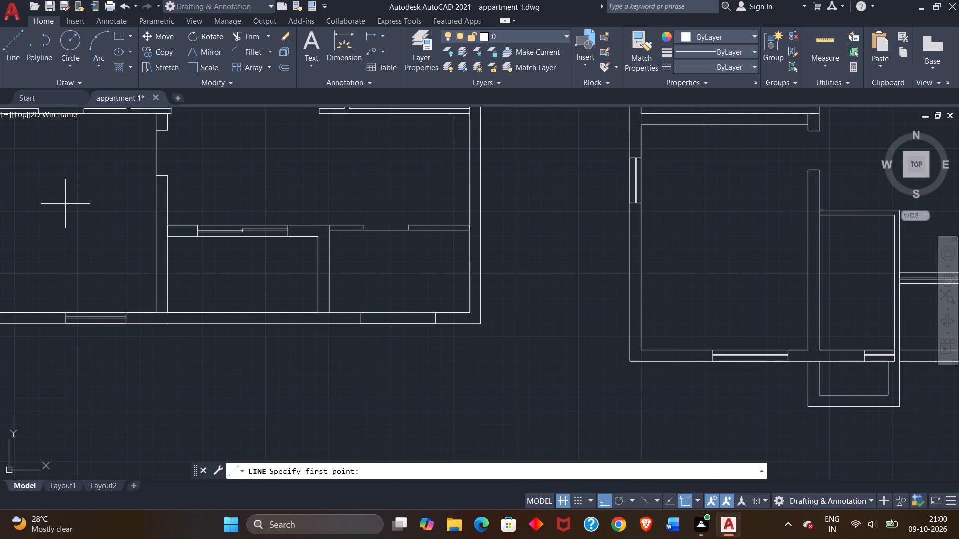
scroll(85, 235, down, 1)
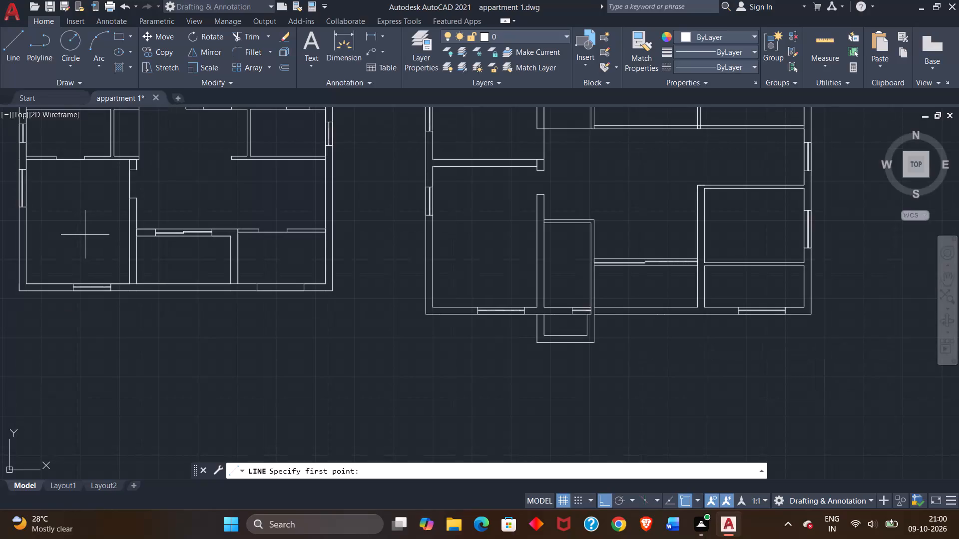
middle_drag(84, 235, 135, 279)
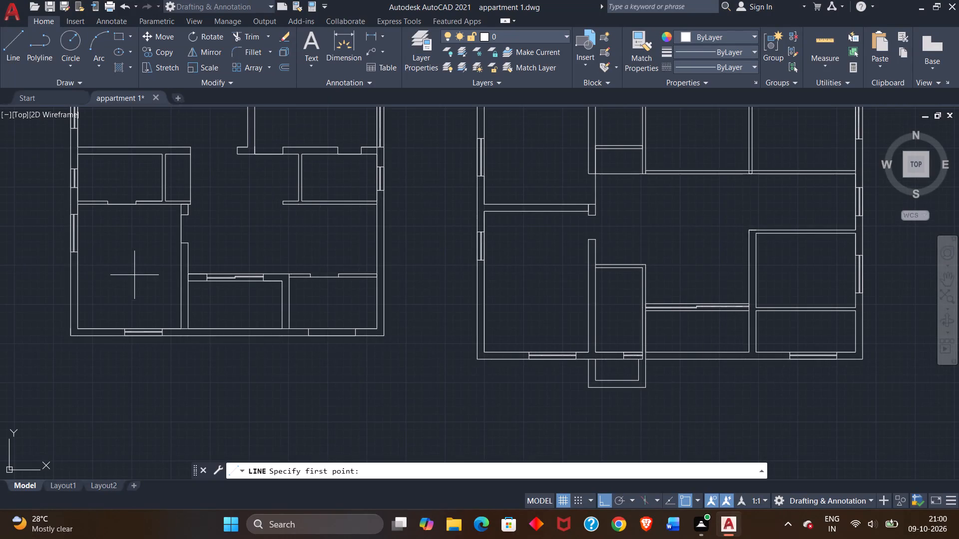
middle_drag(132, 268, 153, 297)
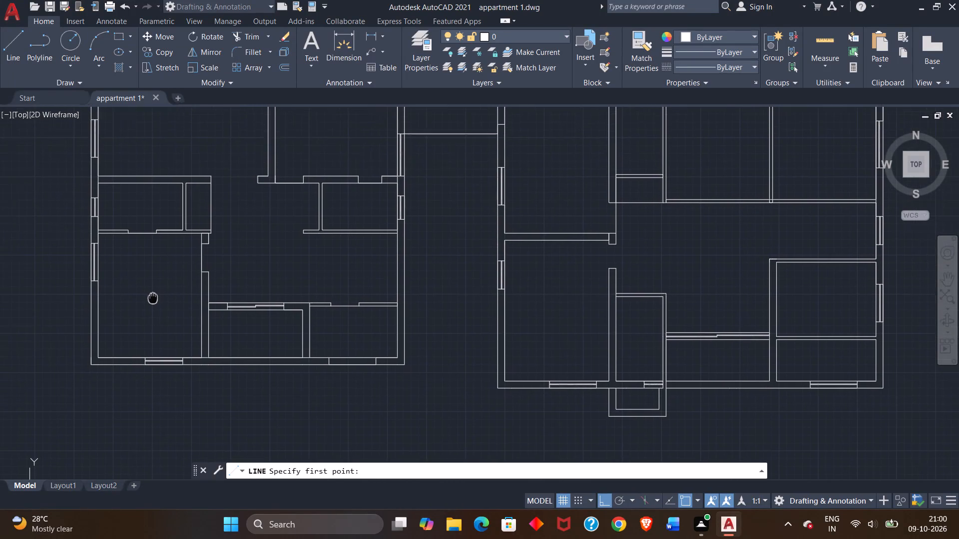
middle_drag(153, 297, 165, 317)
middle_drag(133, 164, 151, 201)
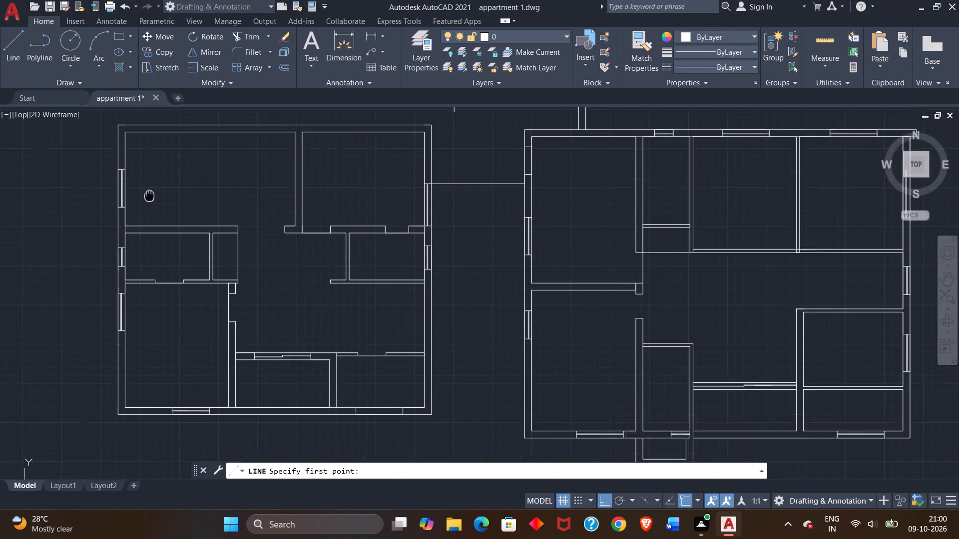
middle_drag(151, 201, 161, 215)
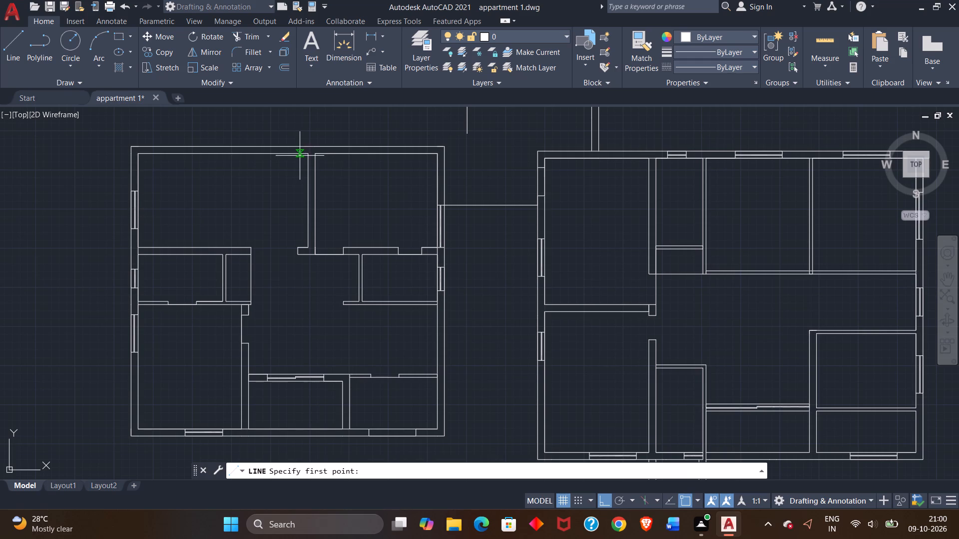
scroll(299, 156, up, 1)
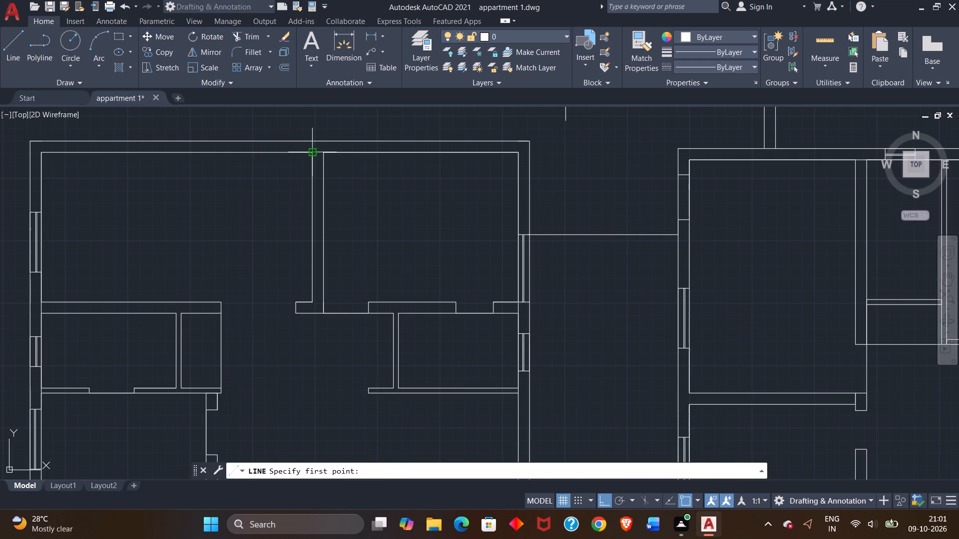
click(313, 152)
text(2')
key(Return)
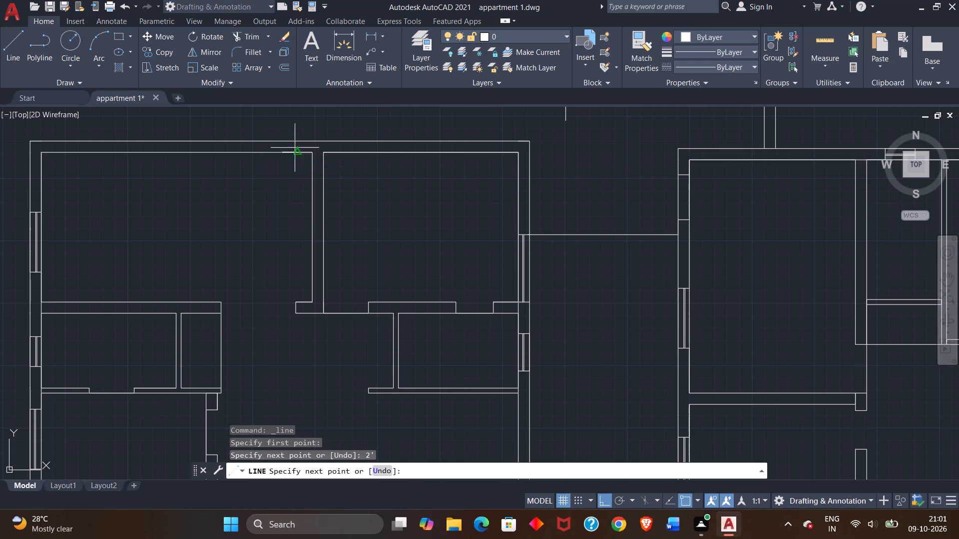
click(280, 139)
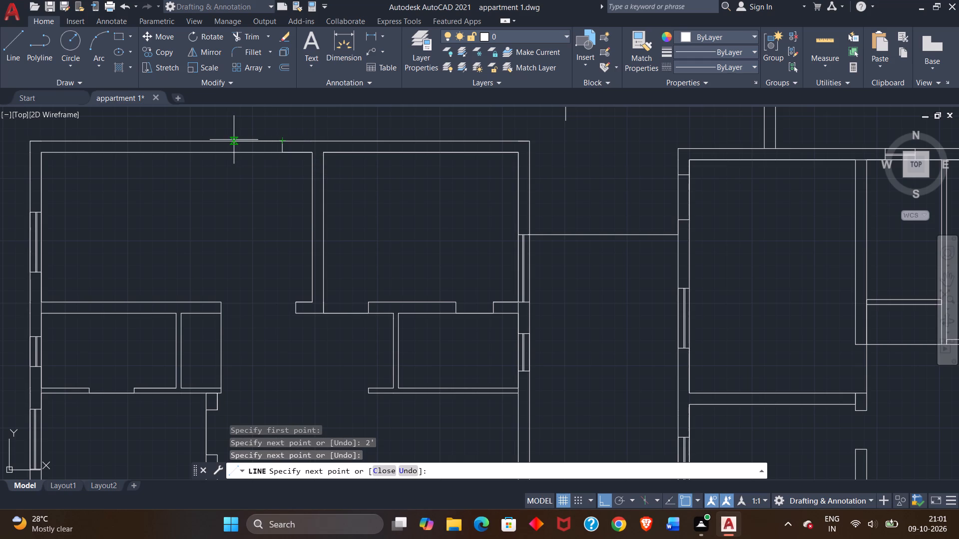
text(4')
key(Return)
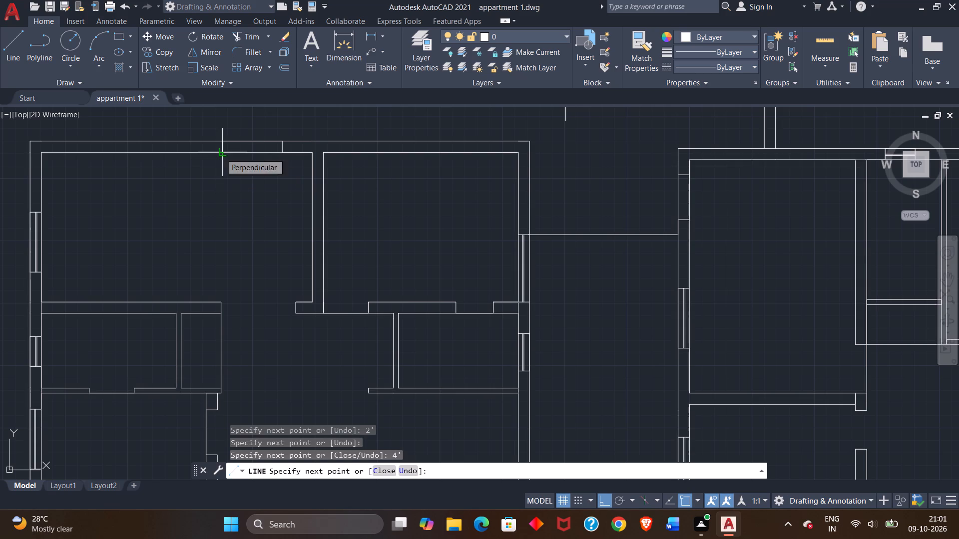
click(221, 153)
right_click(225, 192)
click(249, 202)
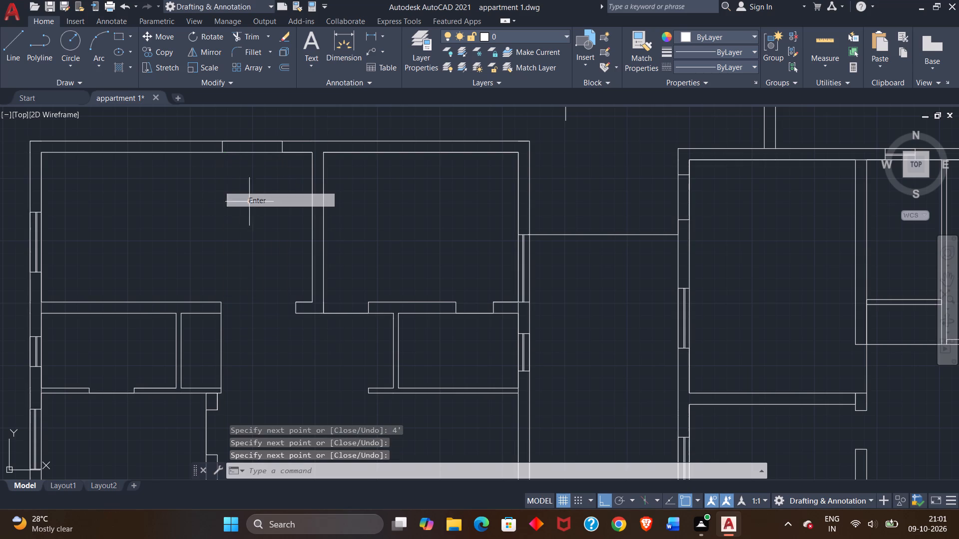
Trim away the wall's outer face line between the two jambs of the 4' opening in the top wall.
click(237, 33)
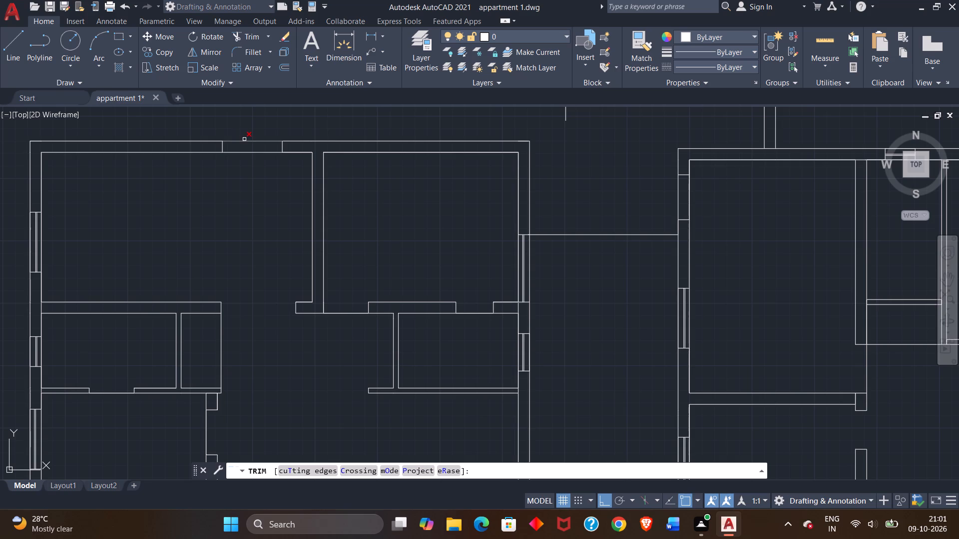
click(249, 142)
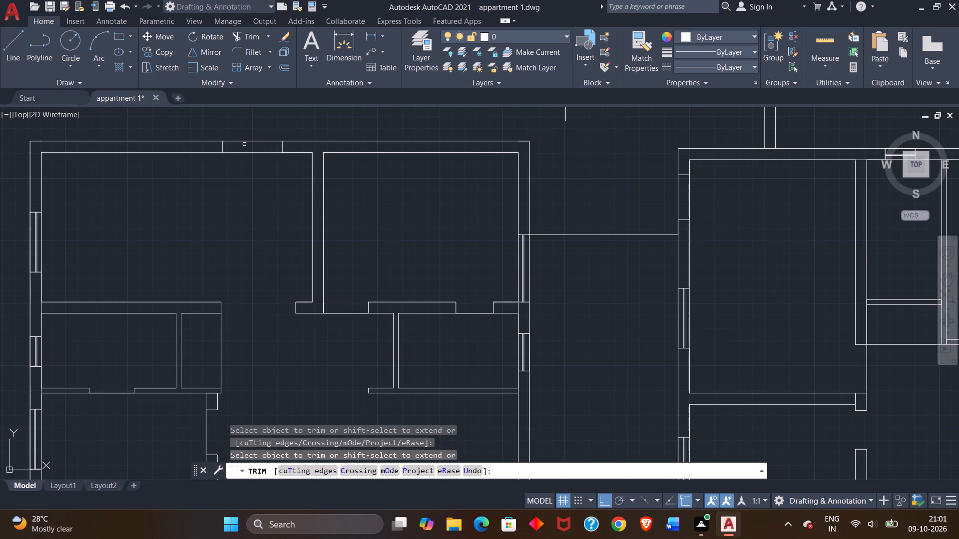
click(248, 143)
Examine the left-hand plan's rooms and wall openings, then its position relative to the neighbouring plans.
scroll(235, 186, down, 2)
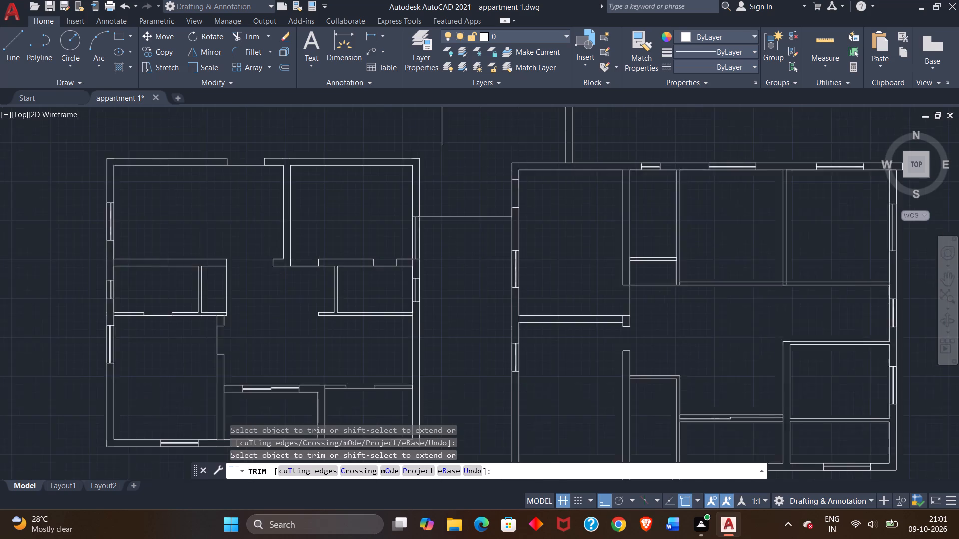
middle_drag(239, 205, 237, 170)
middle_drag(243, 184, 240, 166)
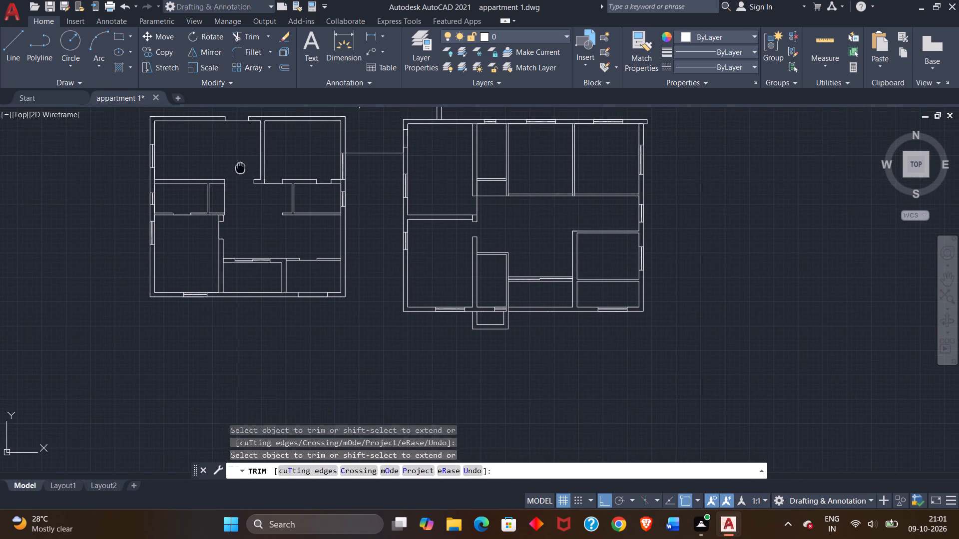
middle_drag(240, 166, 240, 166)
middle_drag(240, 238, 238, 215)
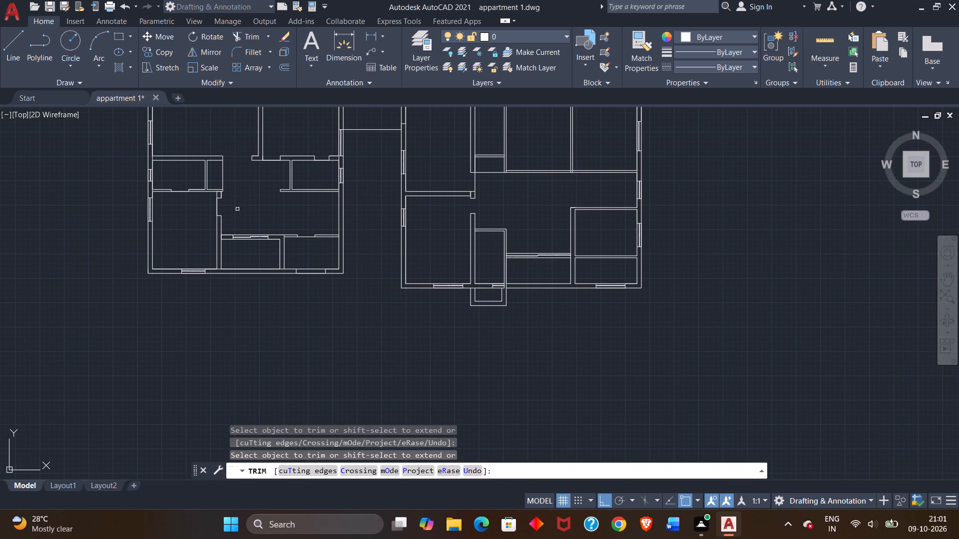
middle_drag(253, 208, 275, 281)
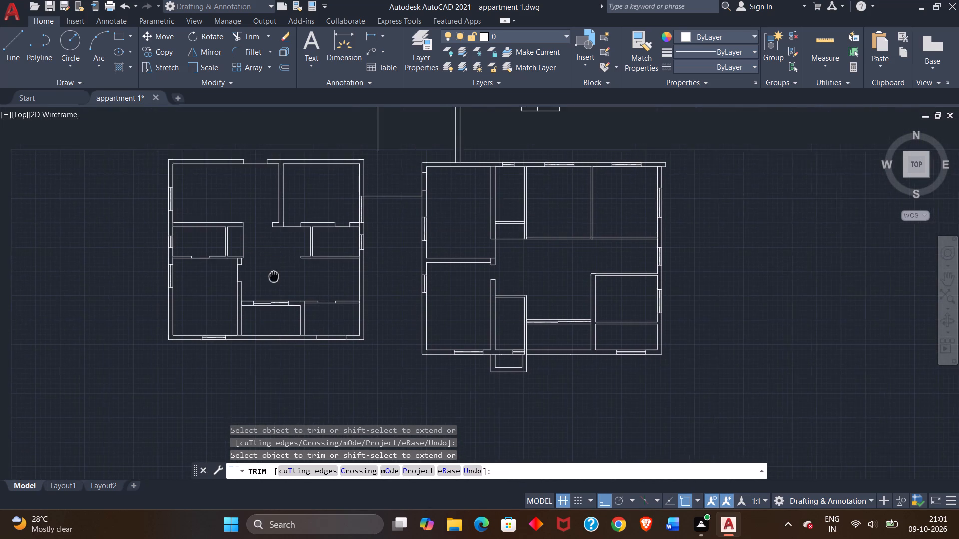
middle_drag(275, 281, 276, 281)
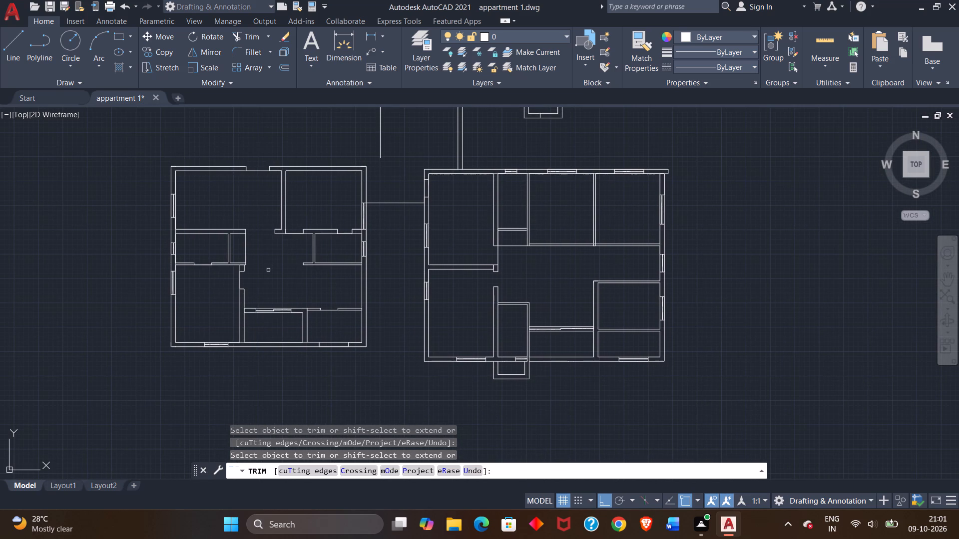
scroll(268, 268, up, 2)
middle_drag(273, 219, 284, 258)
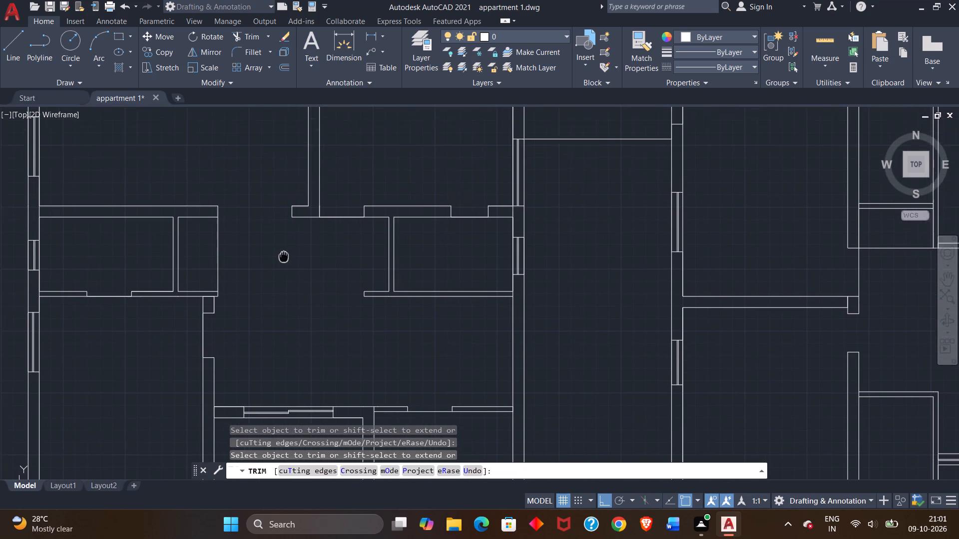
middle_drag(284, 258, 285, 263)
scroll(285, 261, down, 2)
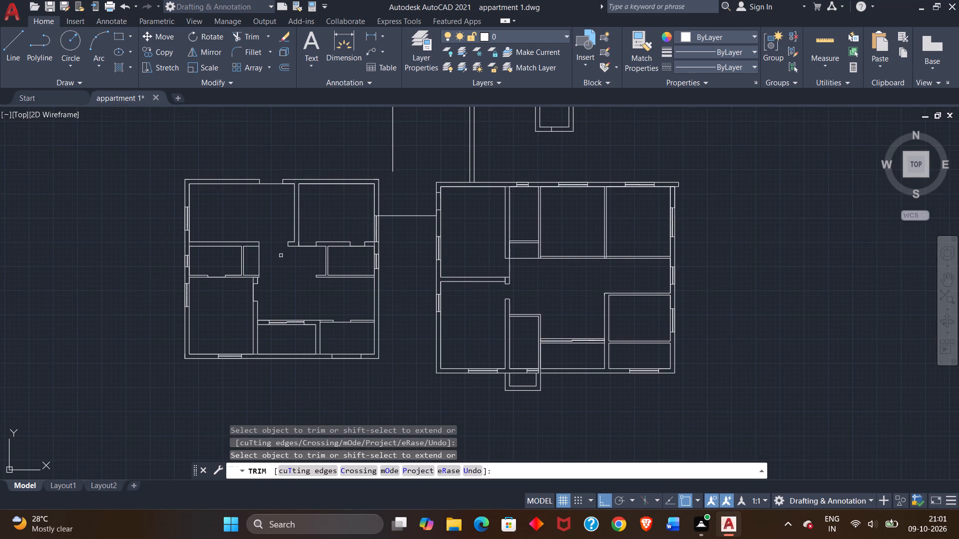
middle_drag(280, 257, 274, 214)
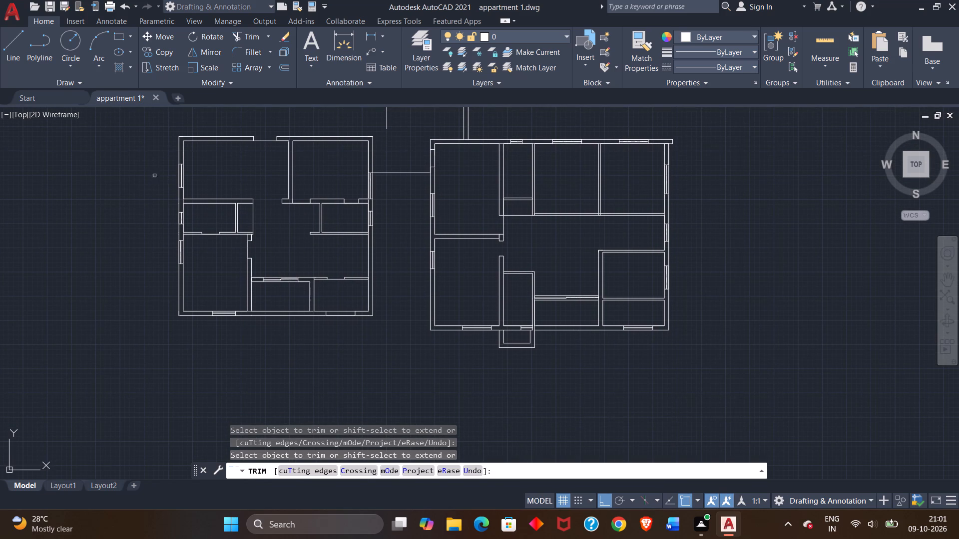
scroll(126, 156, down, 2)
middle_drag(125, 175, 158, 235)
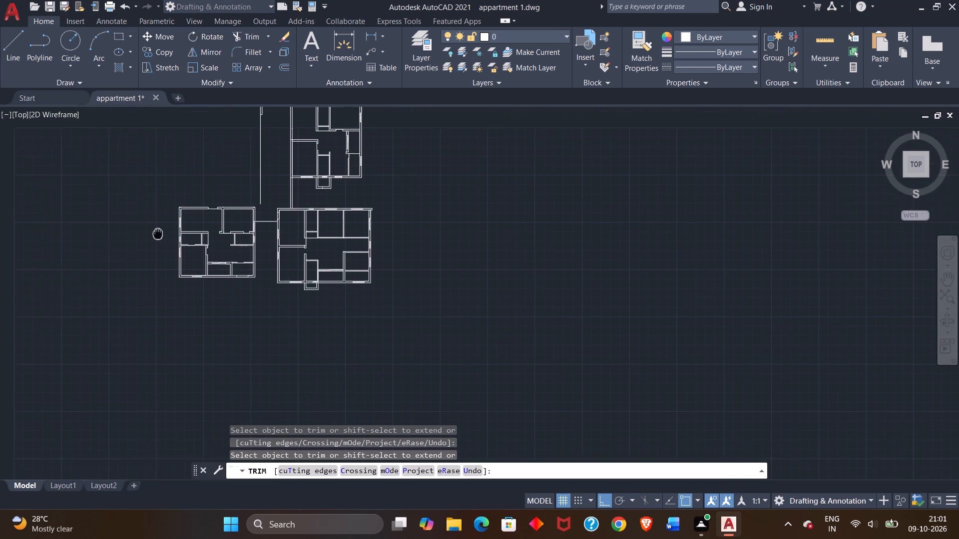
middle_drag(158, 235, 161, 241)
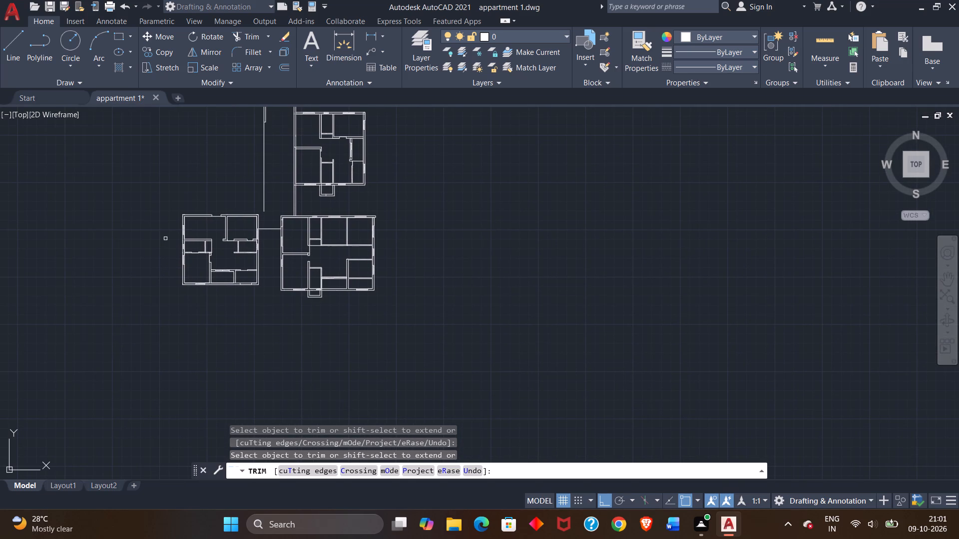
Draw a line continuing the long vertical wall's right face down level with the left-hand plan's top wall, then across to the plan's upper-right corner.
double_click(6, 48)
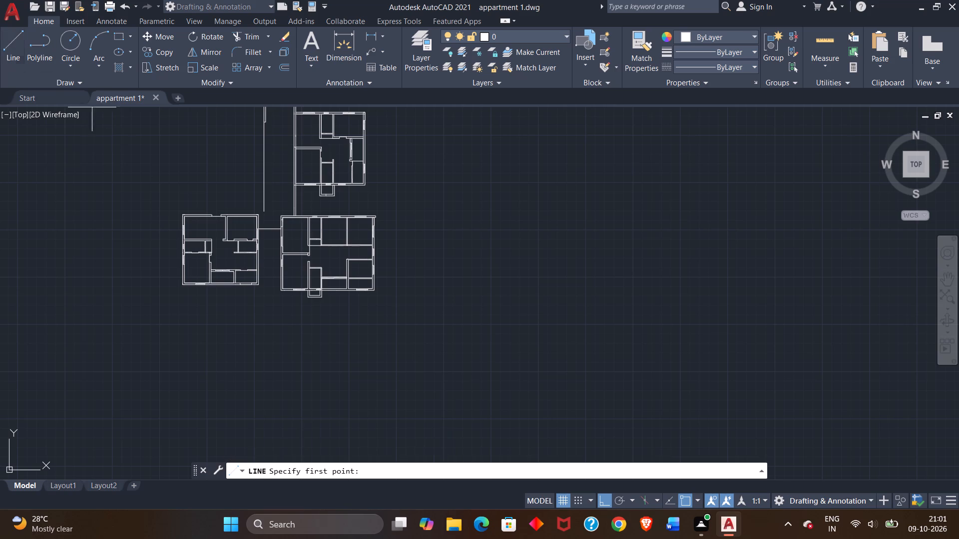
scroll(238, 212, up, 3)
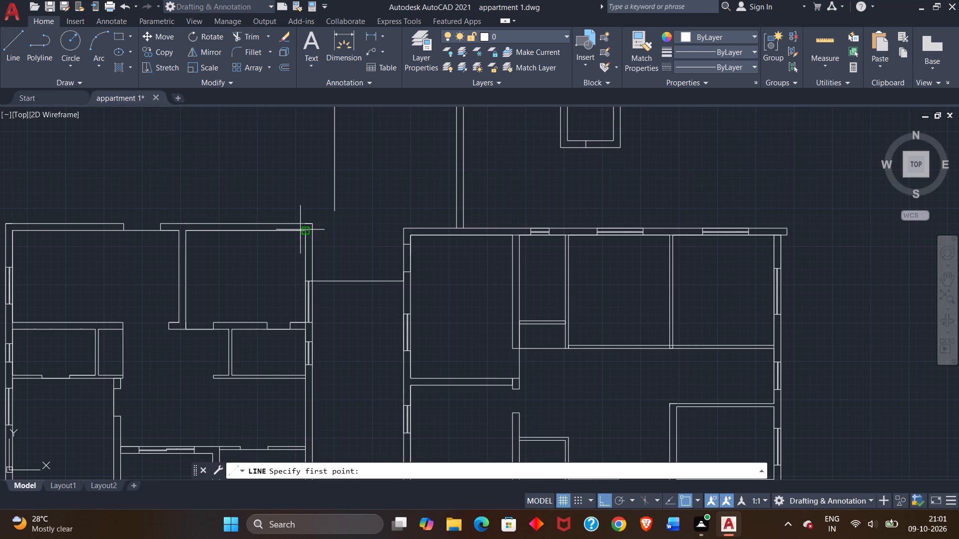
scroll(314, 224, down, 4)
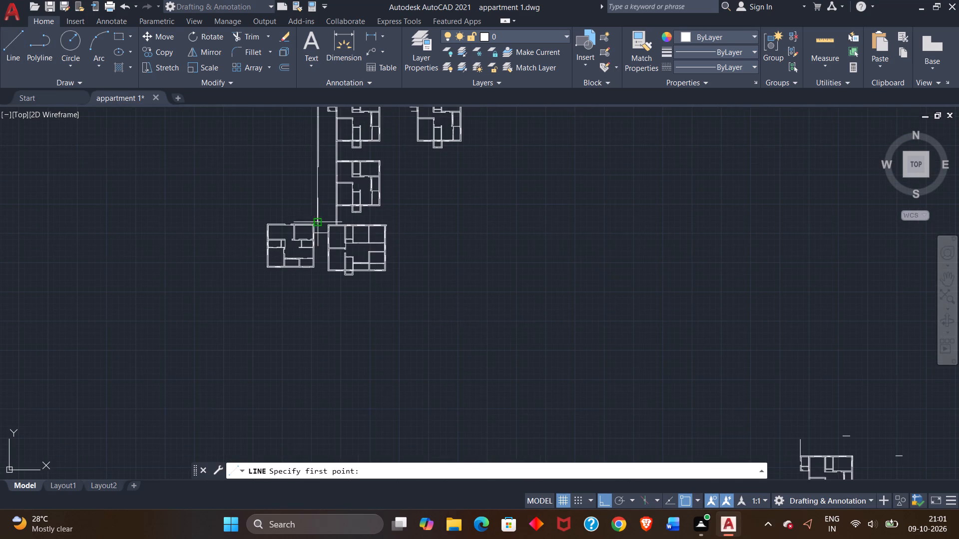
scroll(312, 194, up, 3)
middle_drag(327, 155, 316, 289)
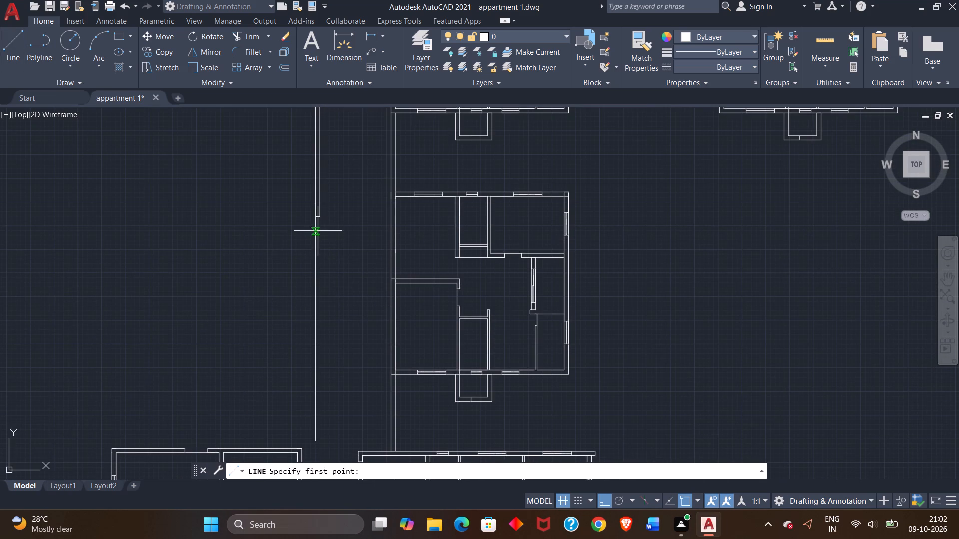
scroll(320, 214, up, 2)
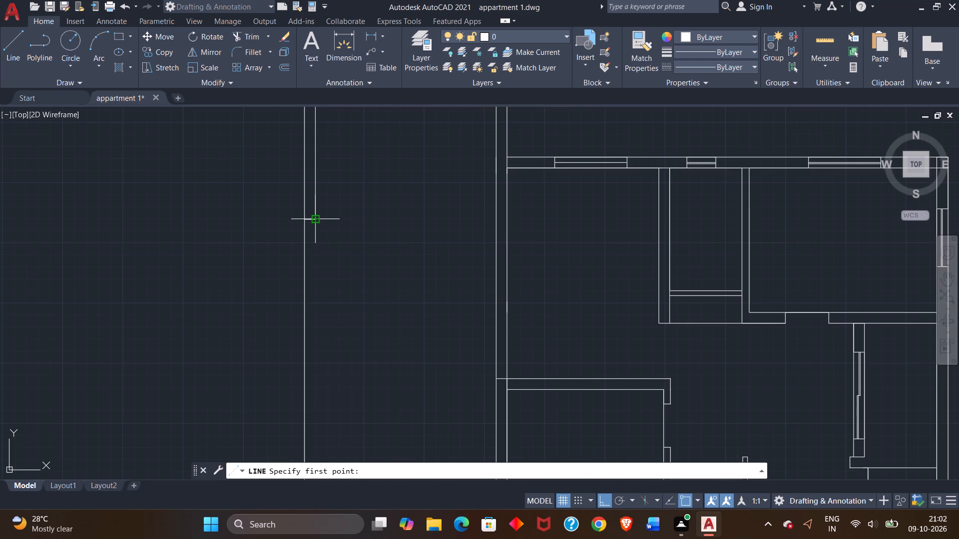
click(317, 223)
scroll(324, 356, down, 2)
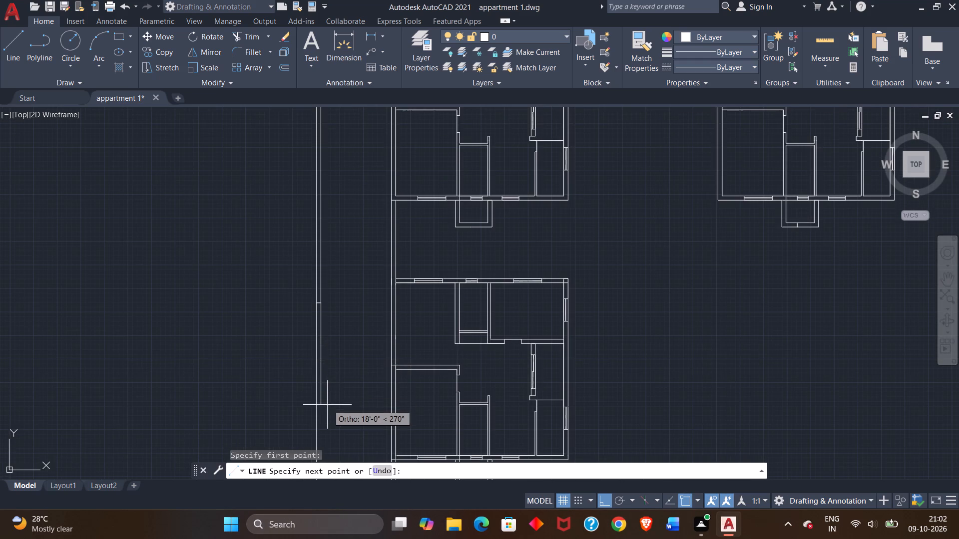
middle_drag(327, 405, 310, 266)
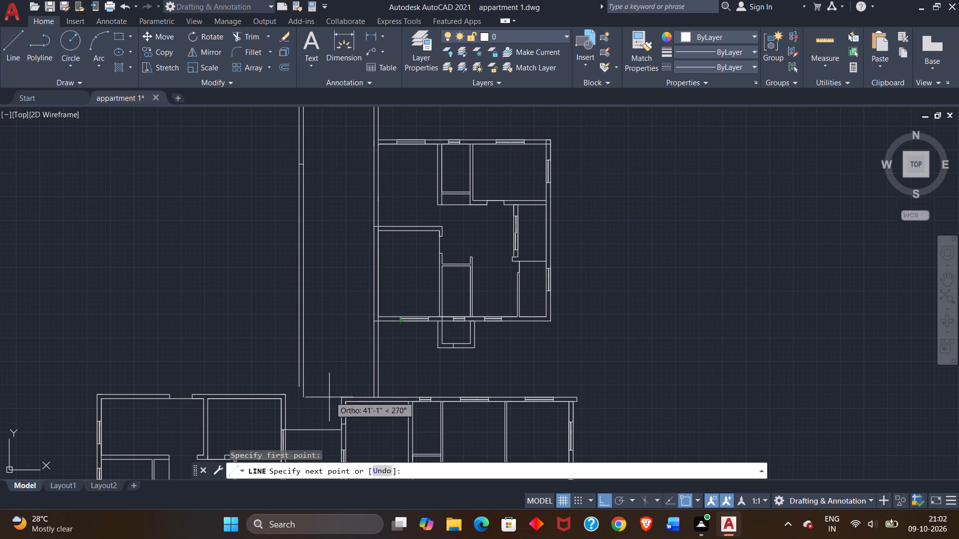
scroll(311, 387, up, 1)
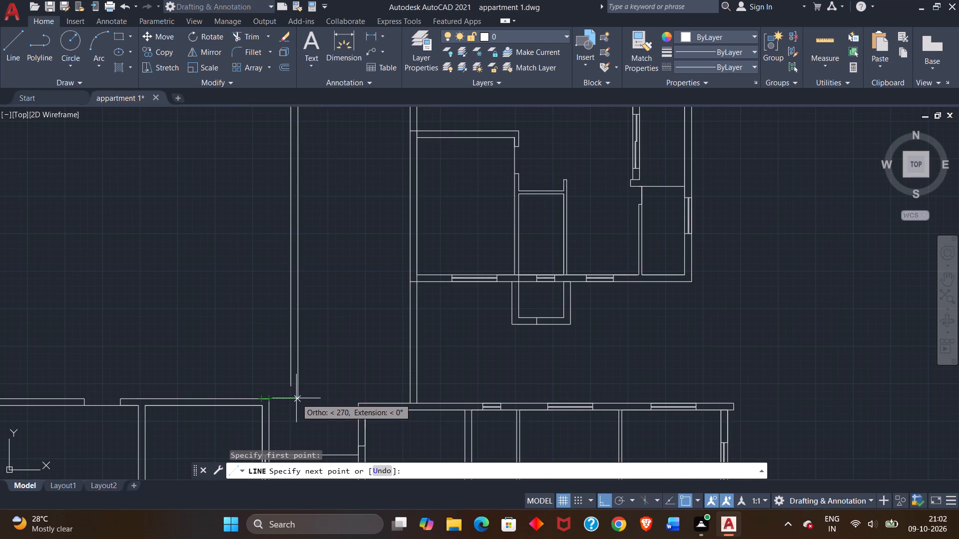
click(296, 398)
click(272, 399)
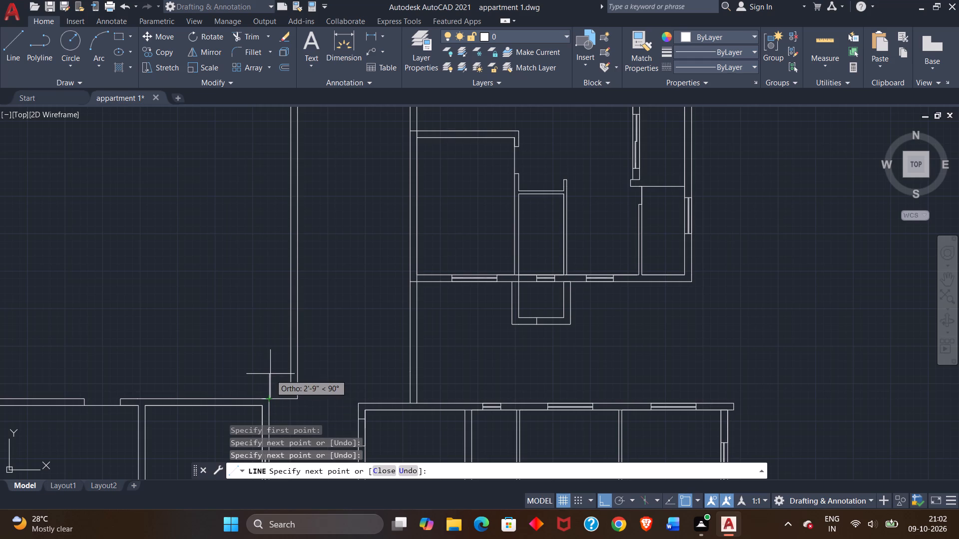
right_click(270, 374)
click(304, 223)
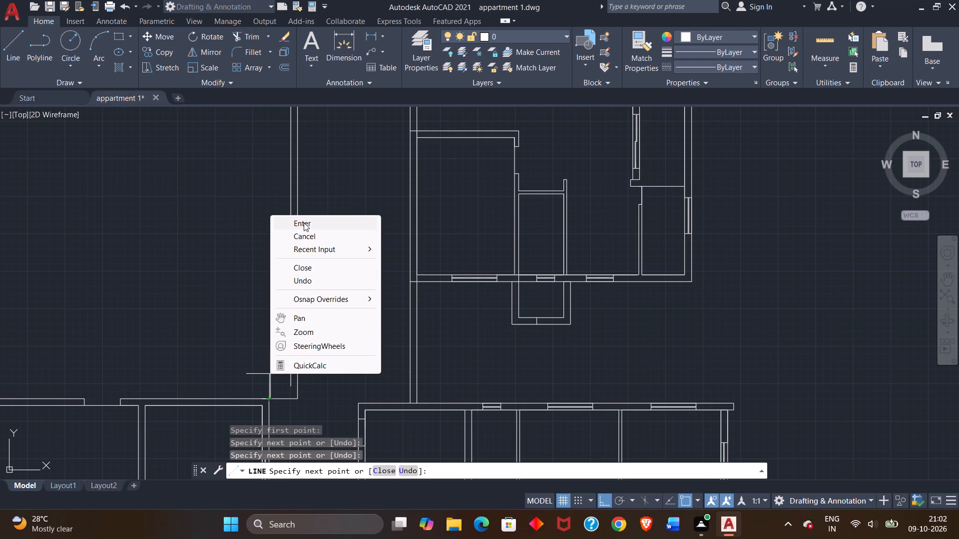
Draw a line 6'6" up from the left-hand plan's upper-right outer corner, then about 22'6" leftwards above the plan.
scroll(248, 354, down, 1)
scroll(266, 369, up, 1)
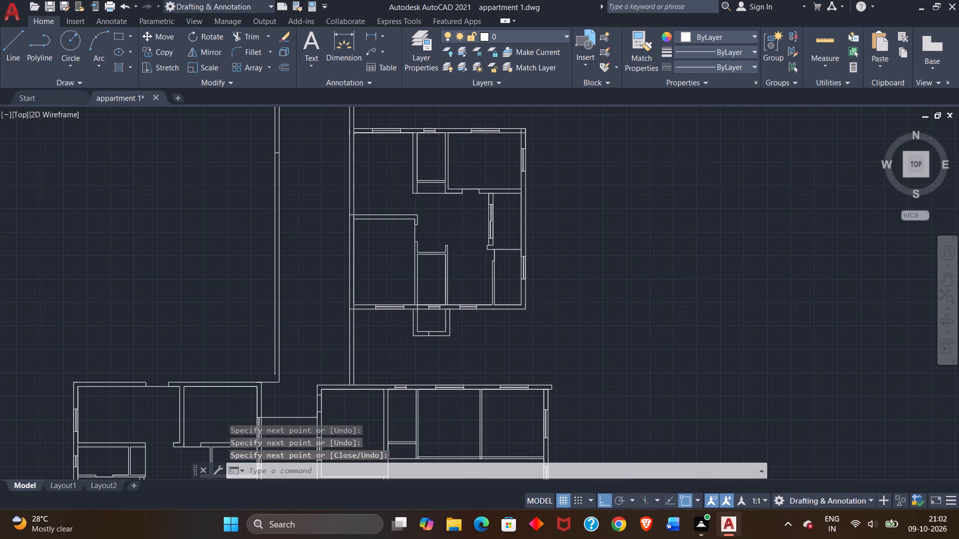
scroll(266, 369, up, 1)
click(11, 56)
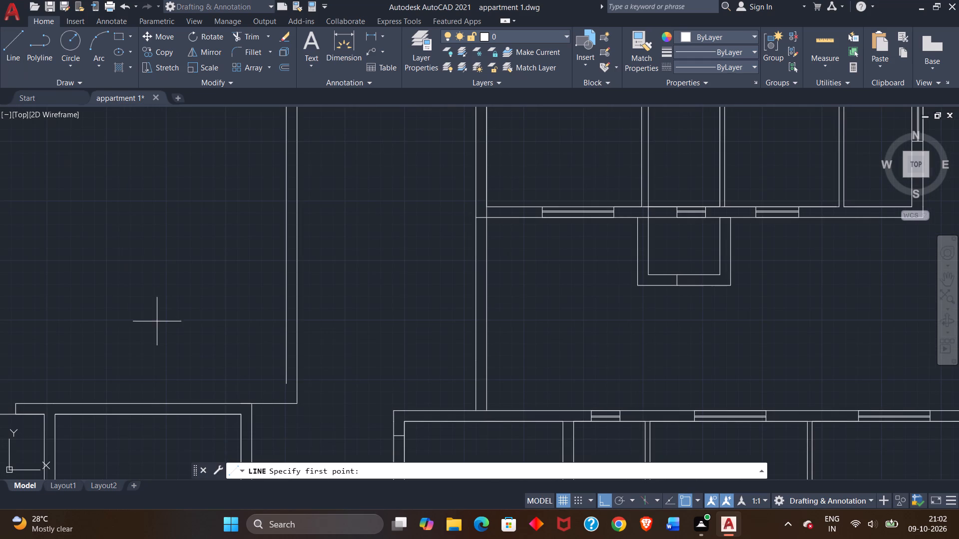
scroll(157, 321, down, 2)
scroll(195, 354, up, 3)
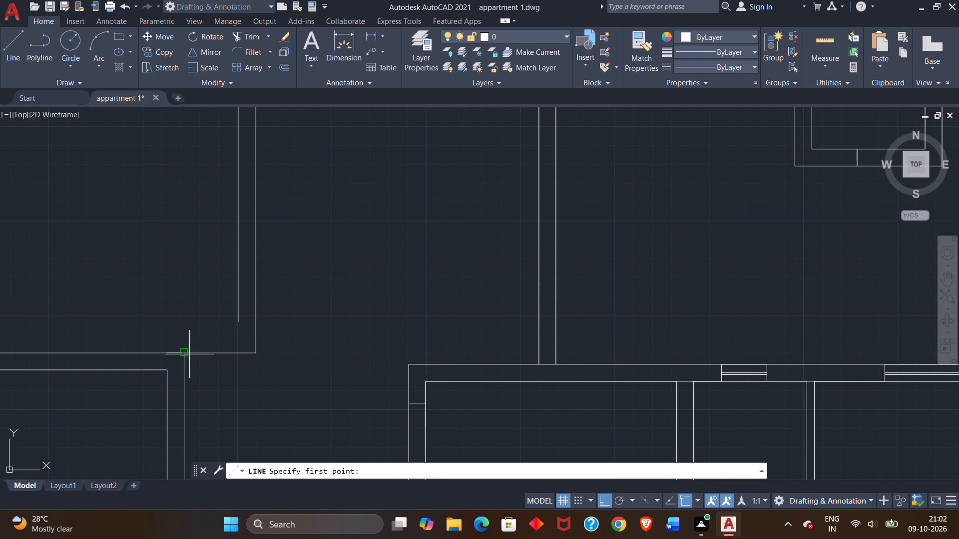
click(182, 354)
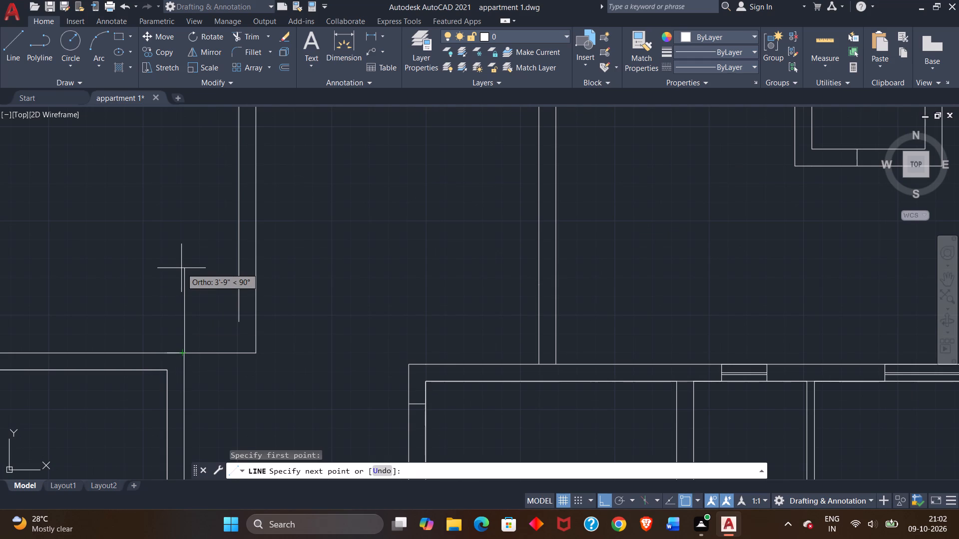
text(6'6)
key(shift+quotedbl)
key(Return)
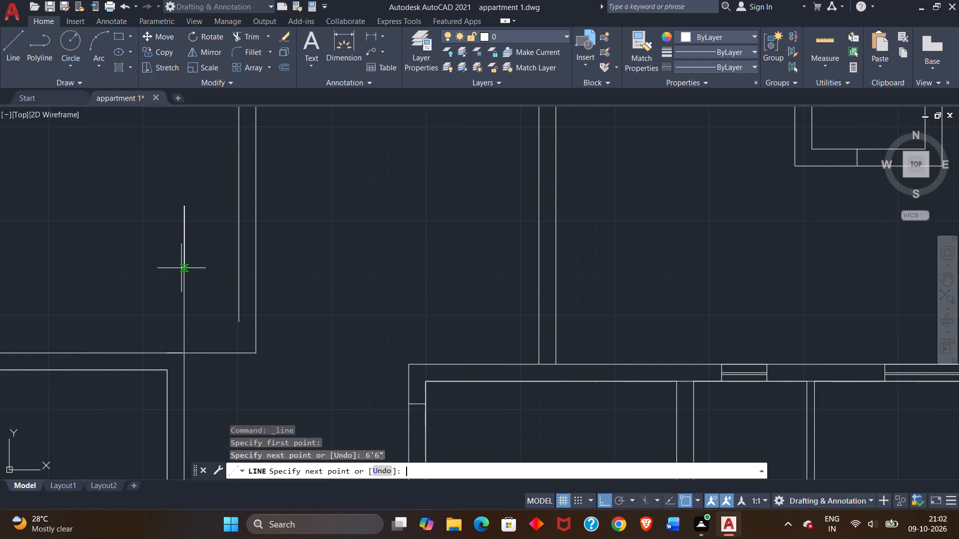
scroll(69, 253, down, 1)
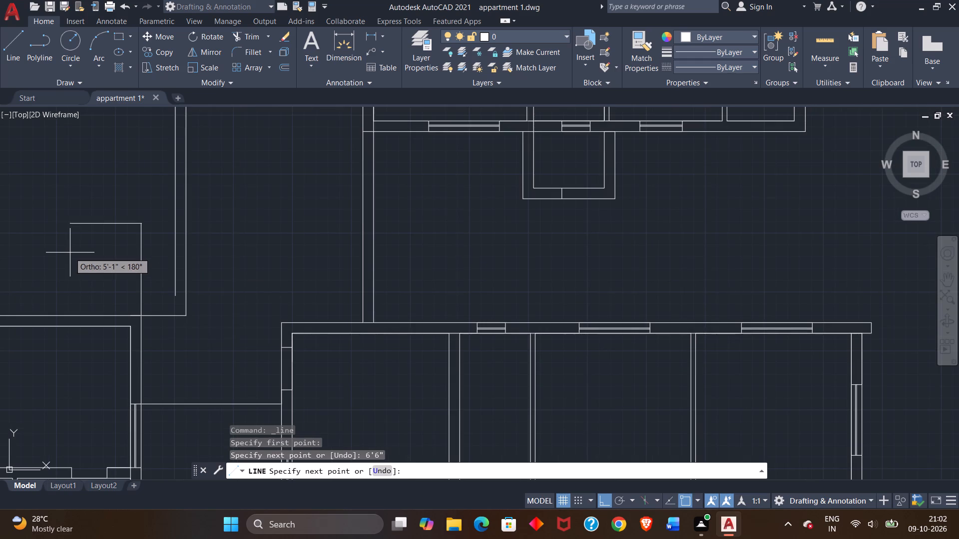
middle_drag(67, 254, 225, 272)
scroll(219, 278, down, 2)
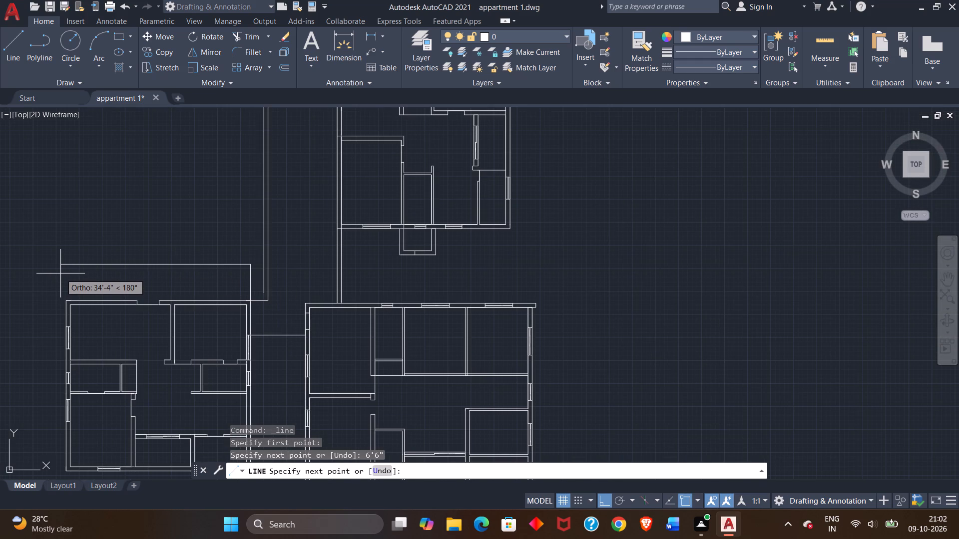
middle_drag(61, 273, 107, 278)
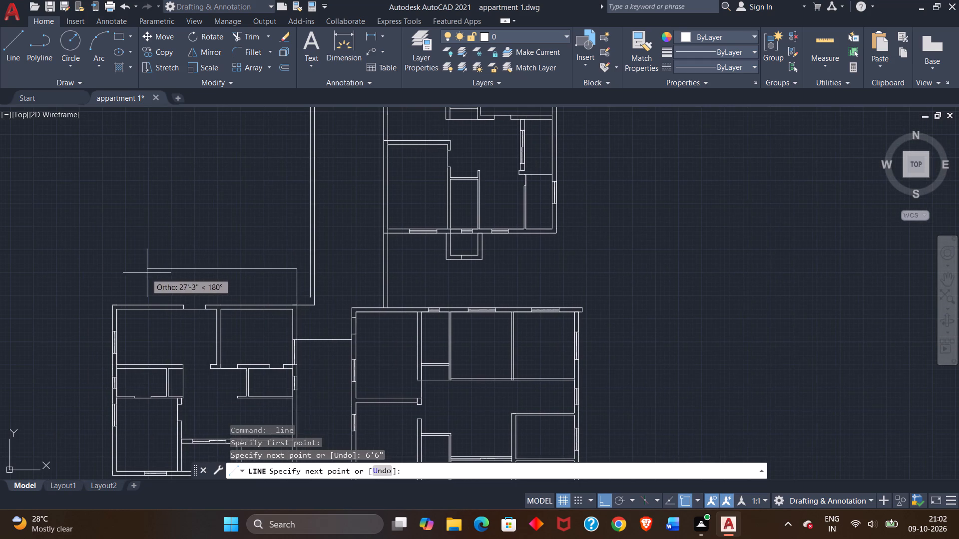
click(173, 276)
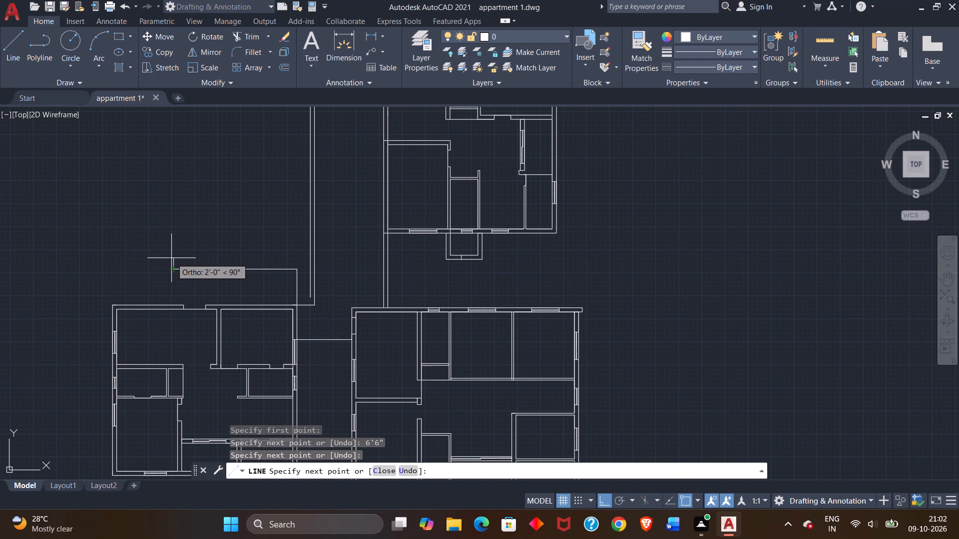
Continue the line 9" up and back rightwards to the long vertical wall's inner face, forming the horizontal wall's end and upper face.
scroll(171, 258, up, 1)
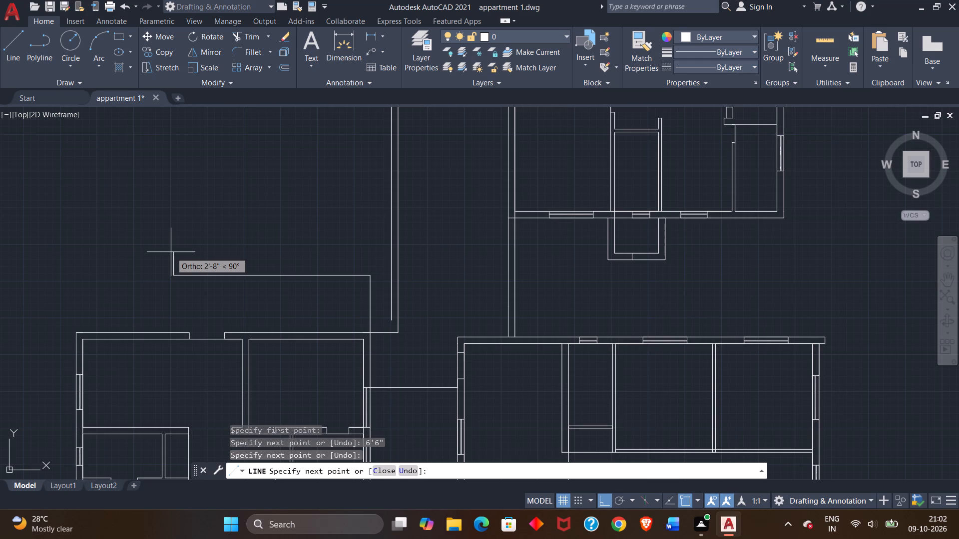
key(9)
key(shift+quotedbl)
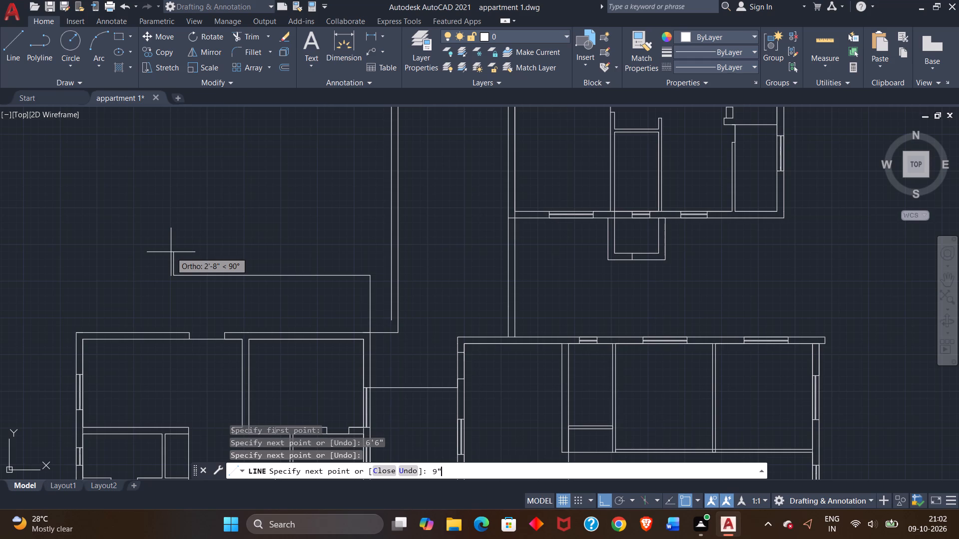
key(Return)
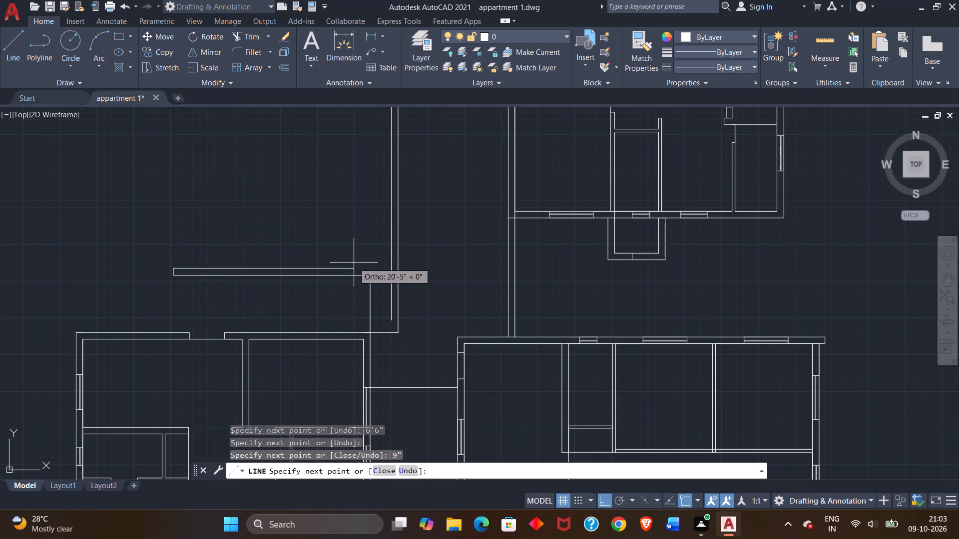
scroll(354, 263, up, 2)
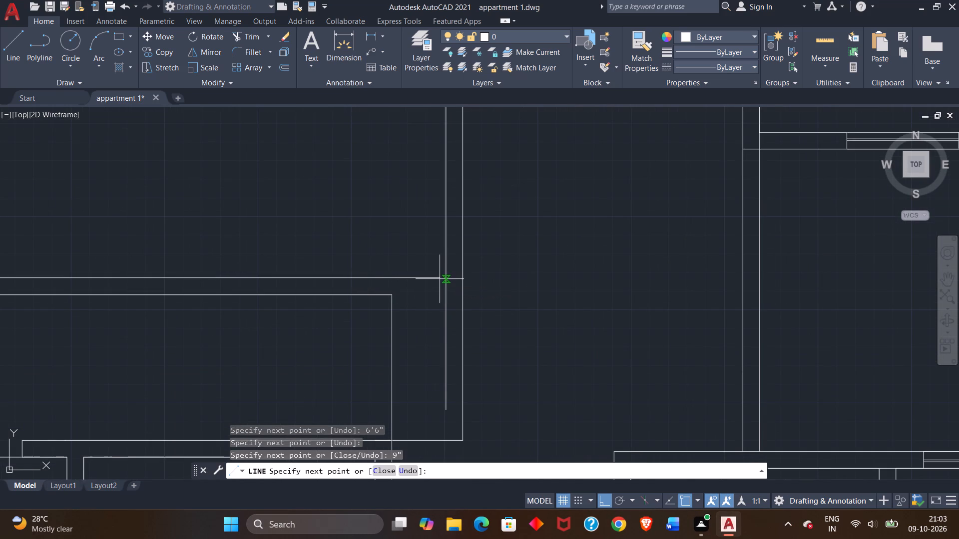
click(443, 278)
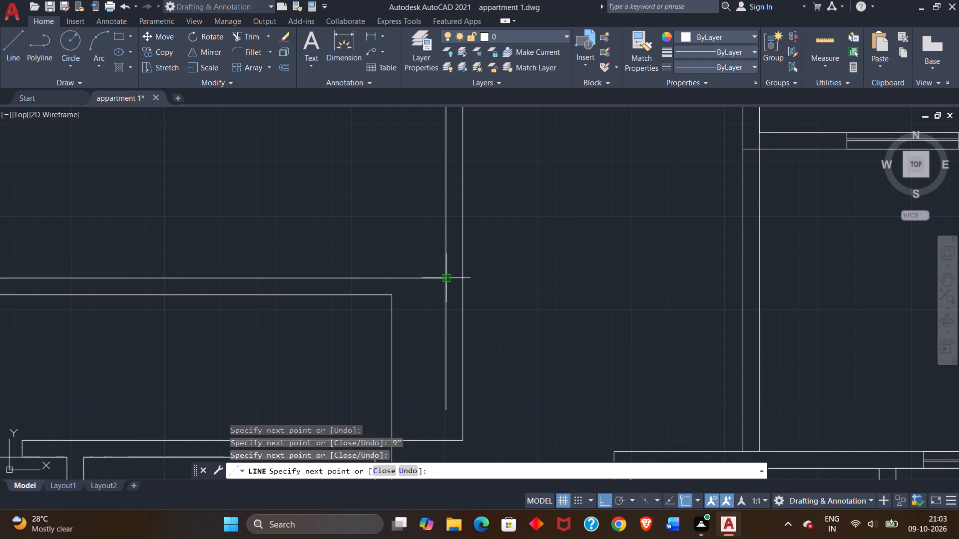
right_click(443, 277)
click(476, 284)
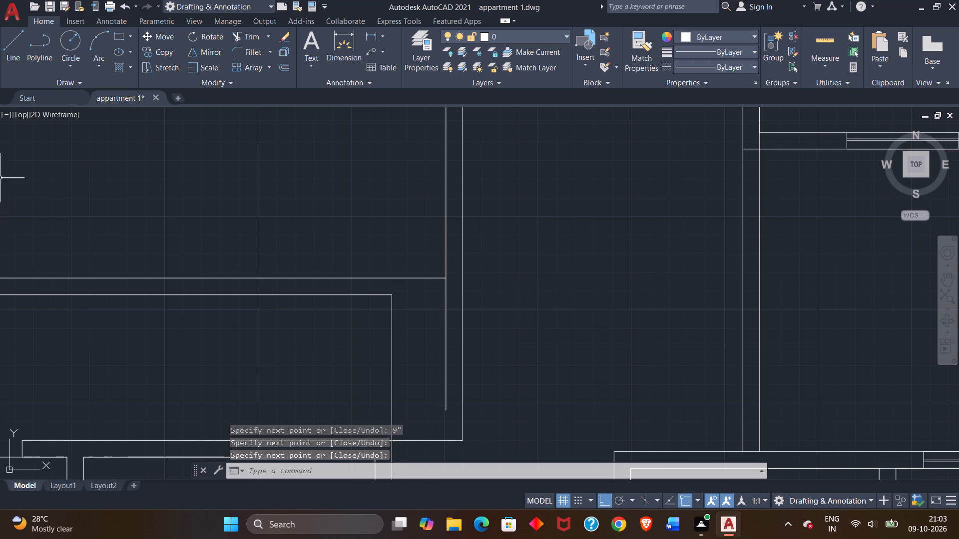
Draw a line extending the horizontal wall's lower face from its right end to the long vertical wall's inner face.
click(8, 47)
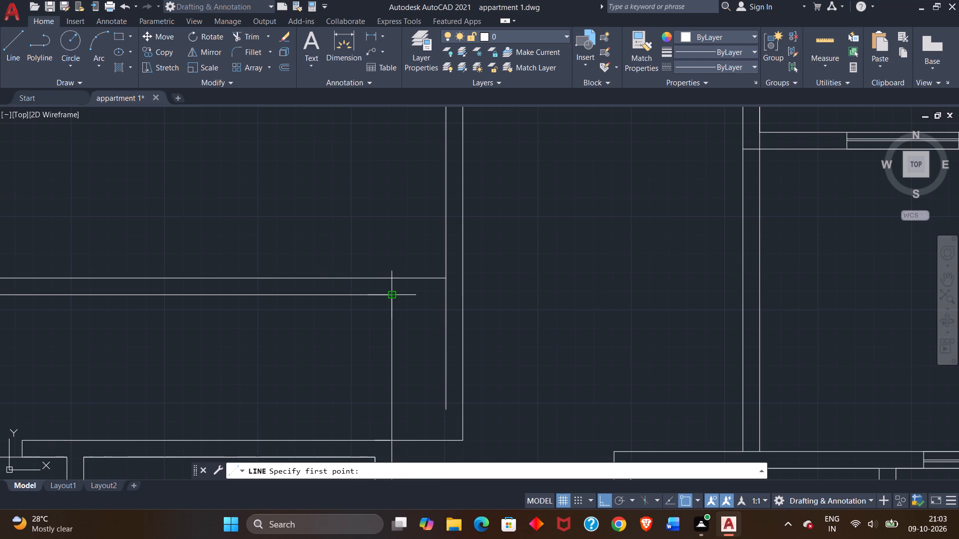
click(394, 295)
click(446, 295)
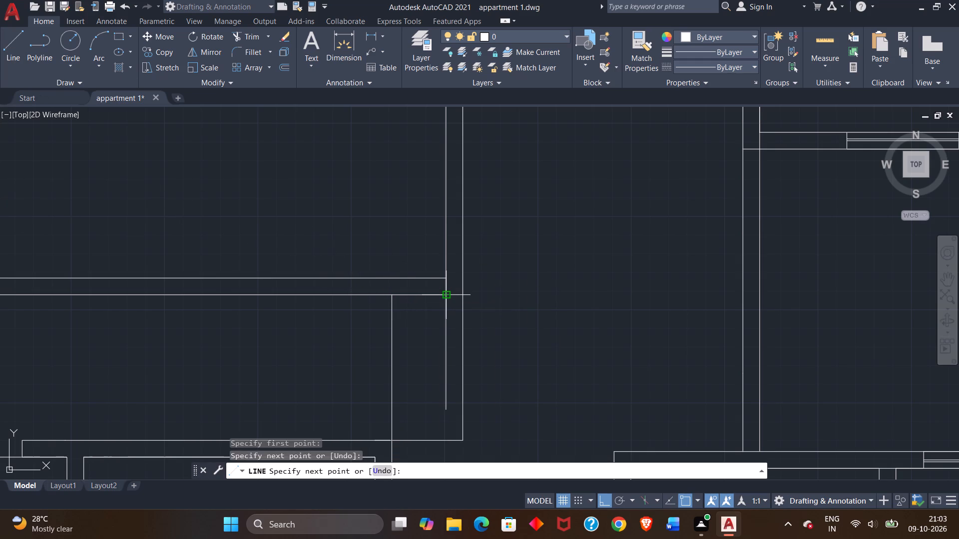
right_click(446, 295)
right_click(446, 295)
click(460, 299)
scroll(327, 347, down, 3)
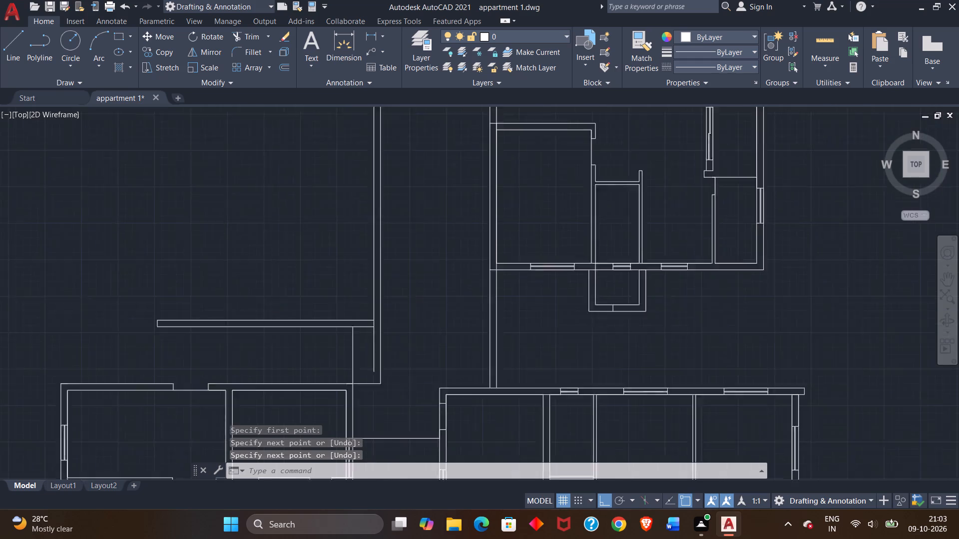
Trim away the 6'6" vertical guide line and the leftover of the long wall's inner face below the new horizontal wall.
click(243, 35)
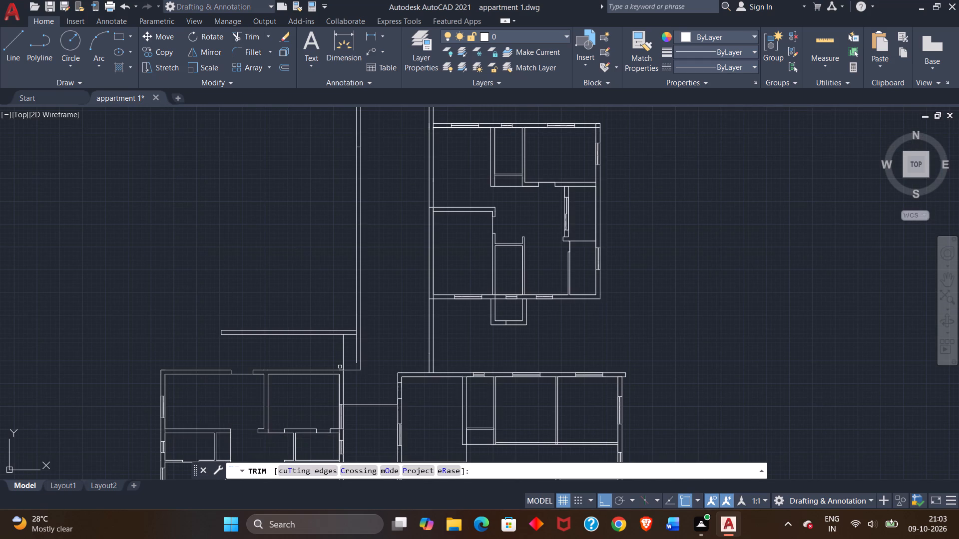
scroll(336, 362, up, 3)
click(357, 304)
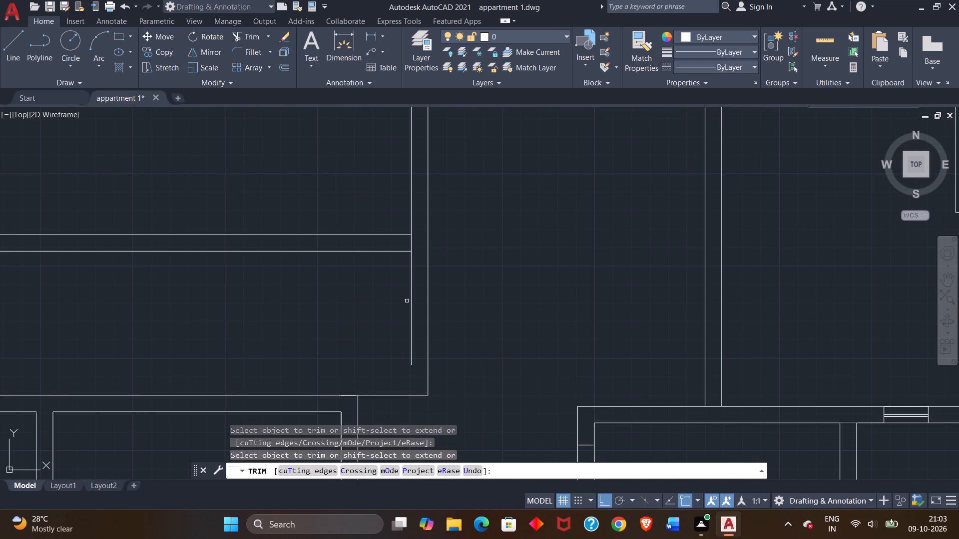
click(412, 285)
scroll(238, 354, down, 3)
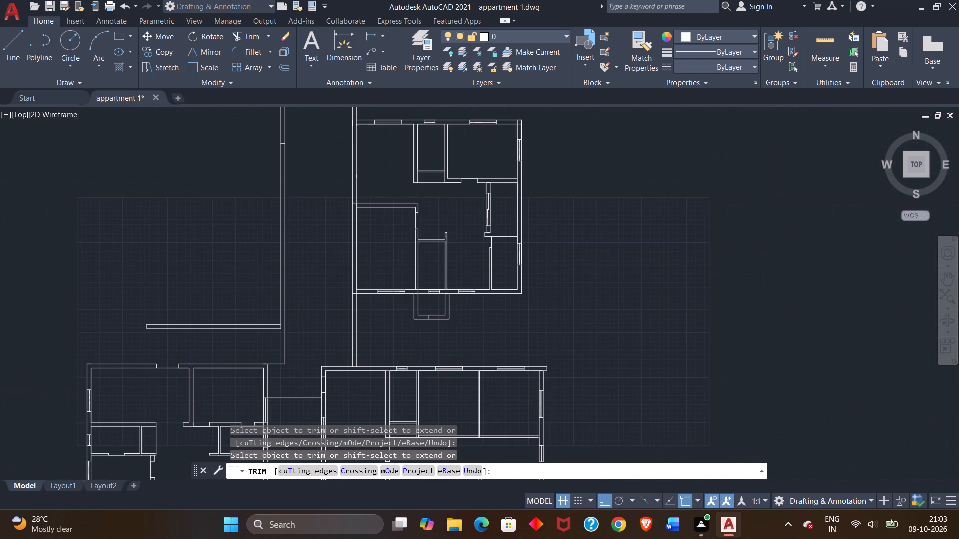
Draw a short line extending the horizontal wall's lower face from the long vertical wall's inner face to its outer face.
middle_drag(178, 270, 211, 311)
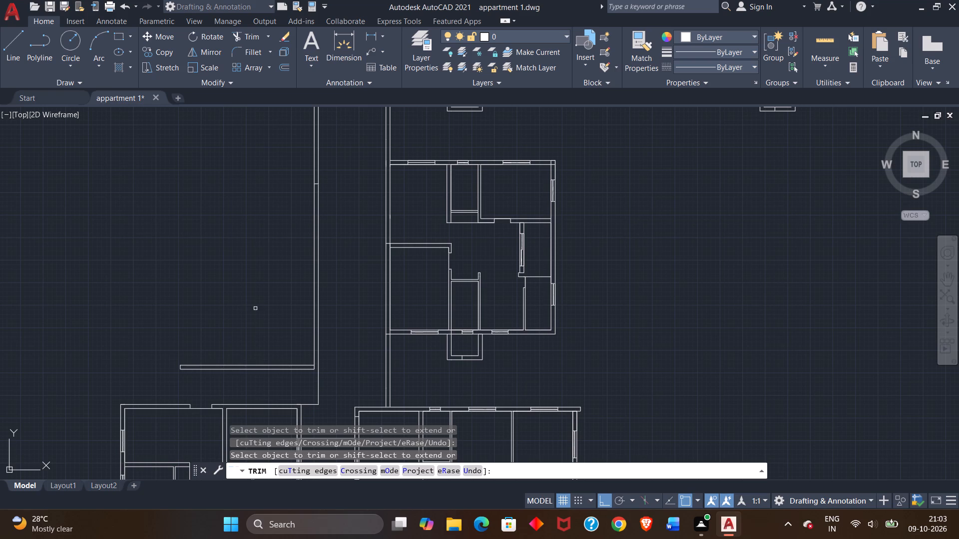
scroll(321, 388, up, 2)
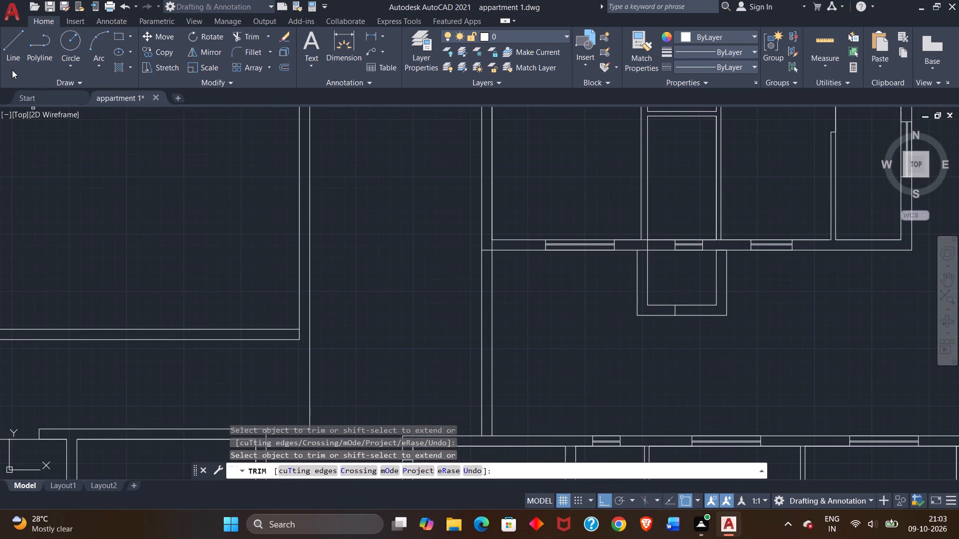
click(3, 61)
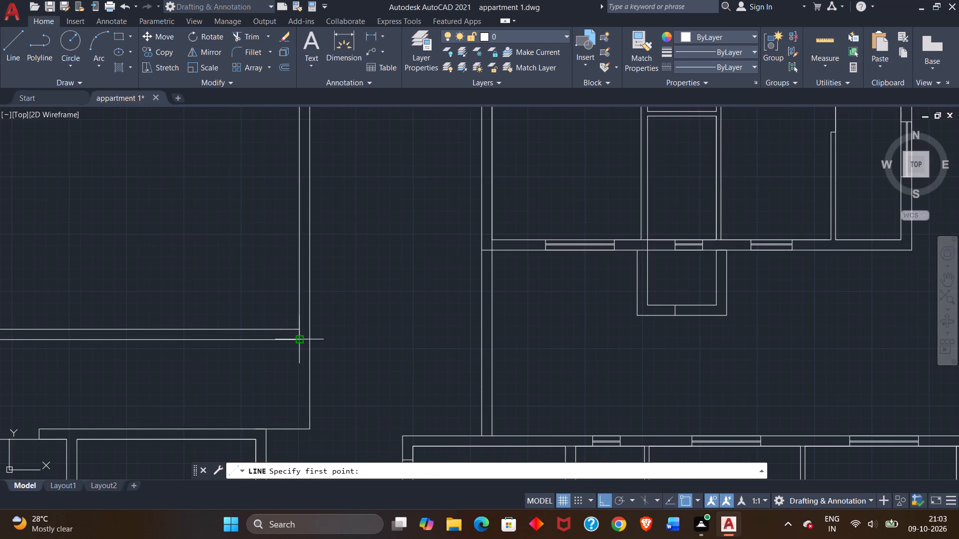
double_click(297, 342)
click(307, 341)
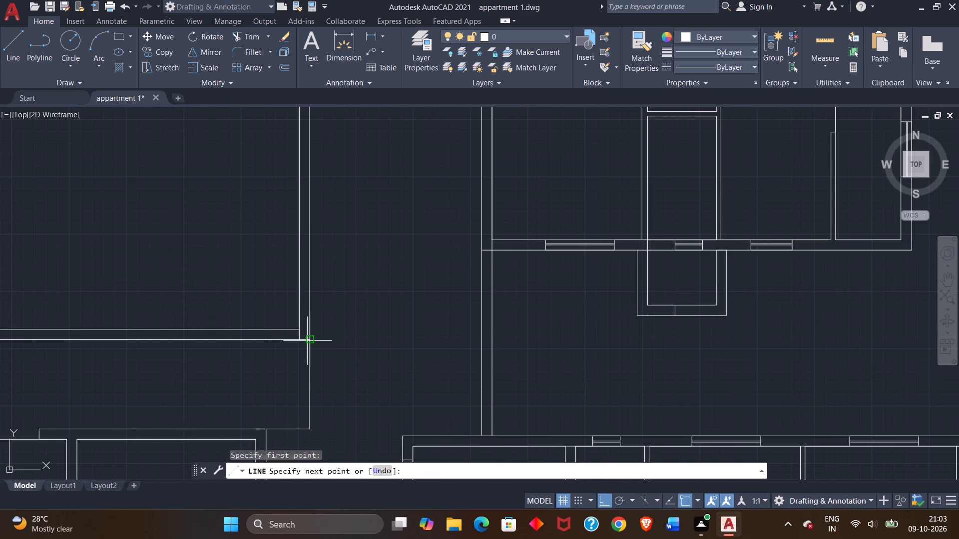
right_click(304, 326)
click(322, 333)
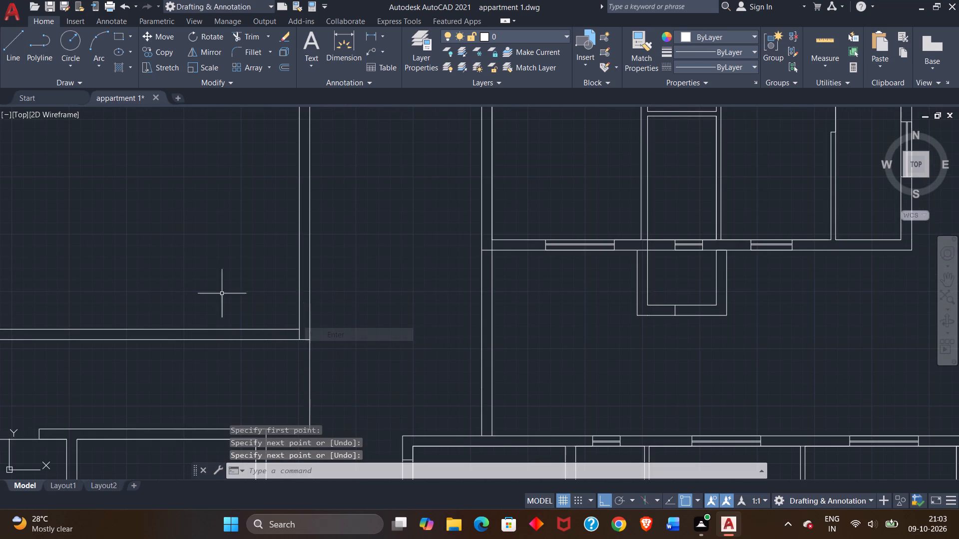
Trim the long vertical wall's outer face below the new corner and the short inner-face piece crossing the horizontal wall's thickness.
double_click(254, 37)
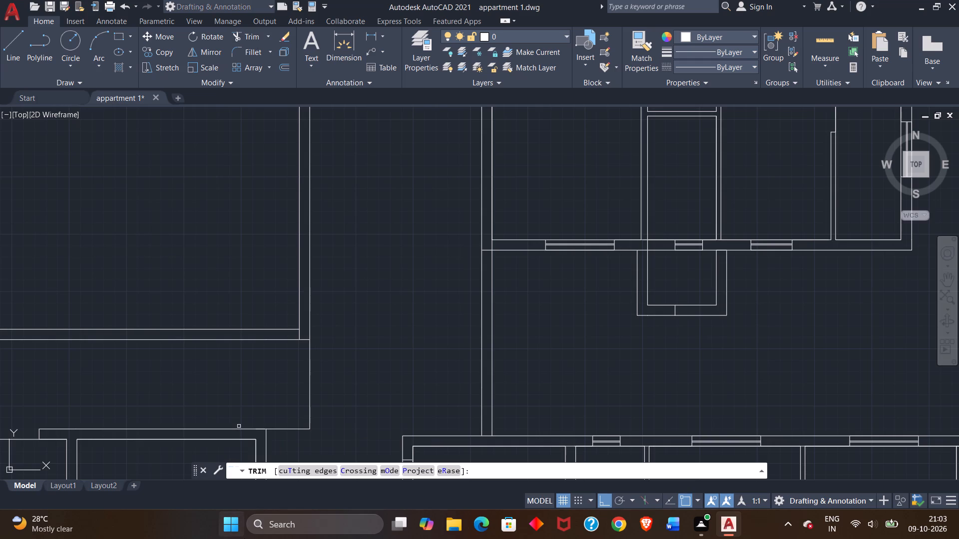
click(309, 369)
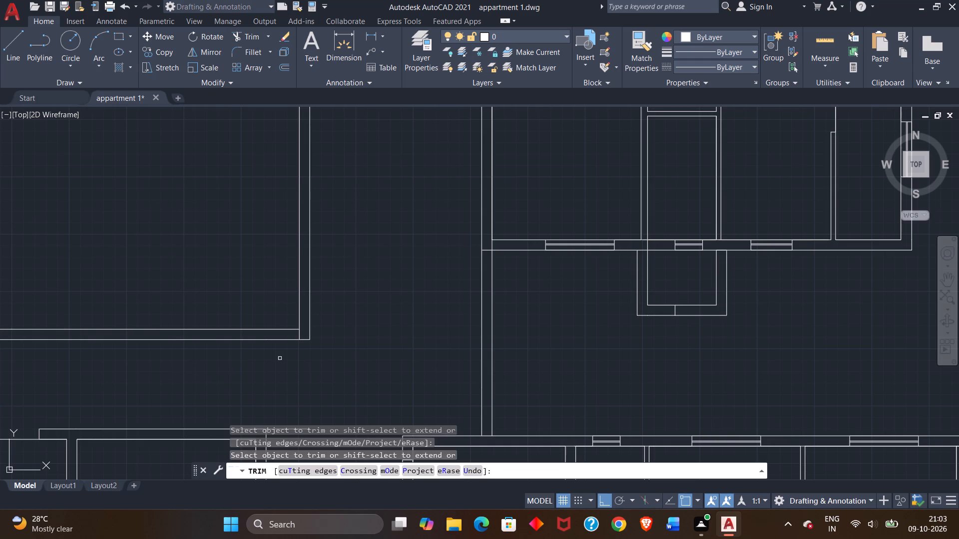
scroll(270, 338, up, 3)
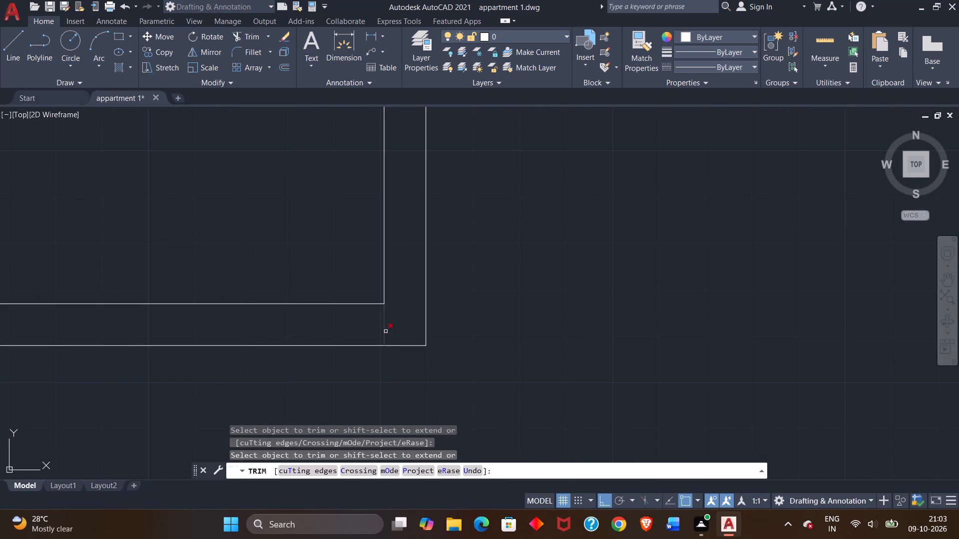
click(384, 327)
Draw a line 9" up from the left end of the line connecting the two lower plans, then rightwards to the right-hand plan's outer wall face.
scroll(260, 401, down, 1)
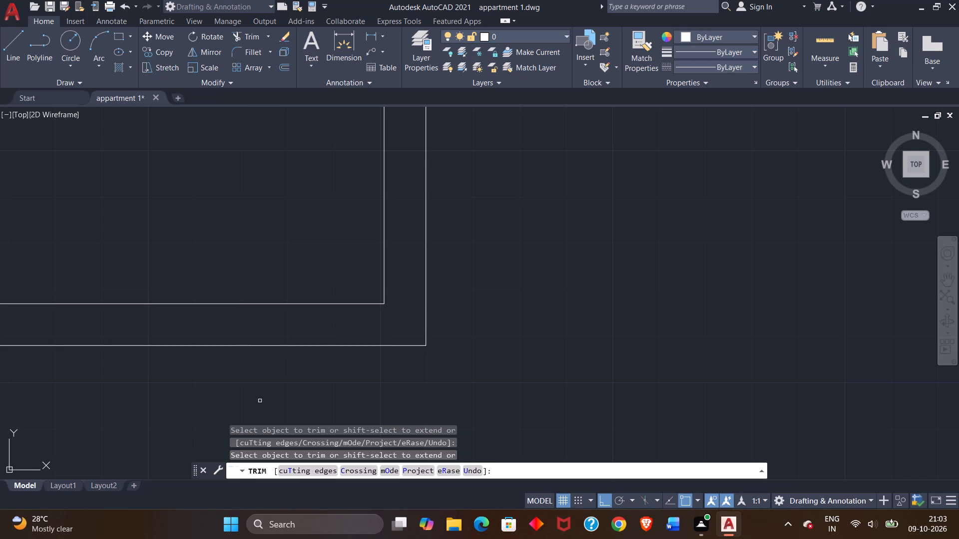
scroll(260, 401, down, 2)
scroll(218, 427, down, 1)
middle_drag(174, 426, 224, 408)
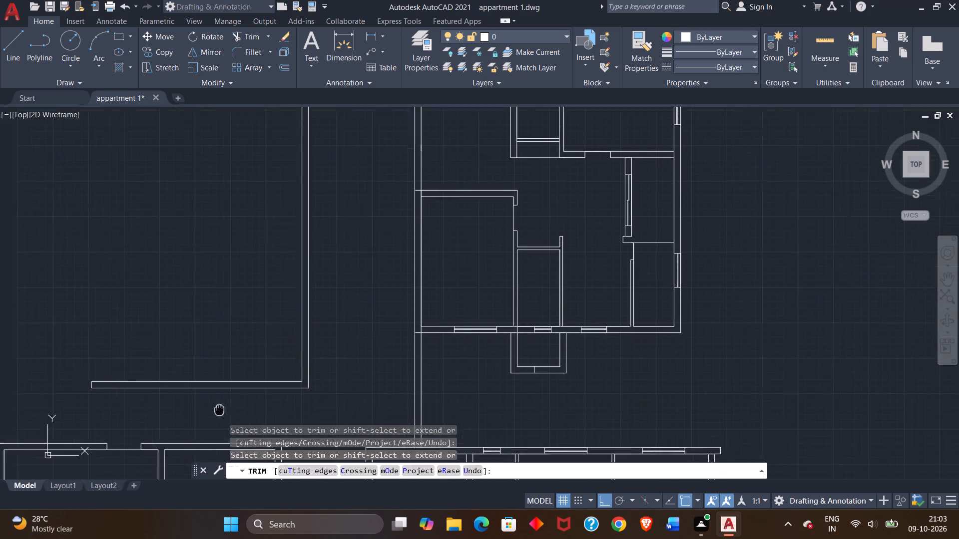
middle_drag(224, 408, 261, 396)
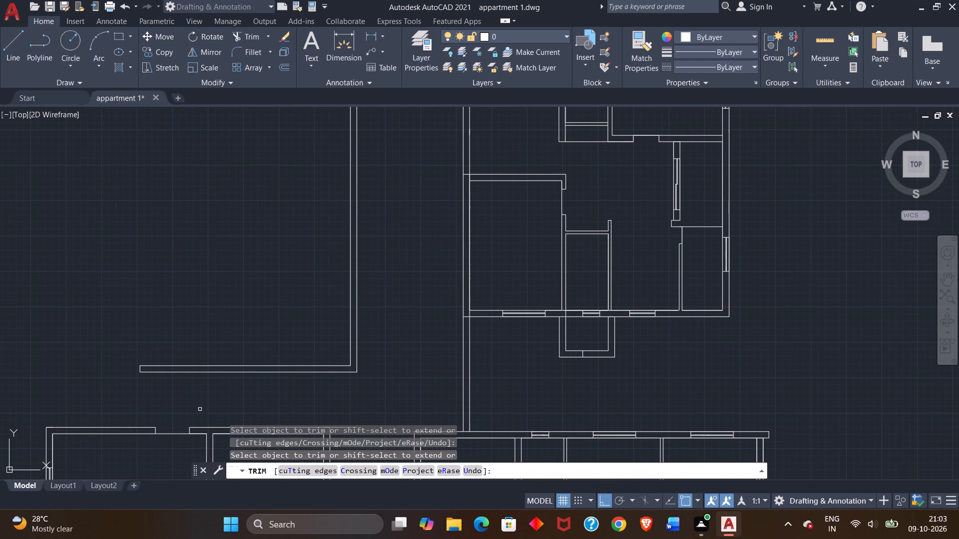
scroll(199, 409, down, 1)
middle_drag(202, 404, 202, 401)
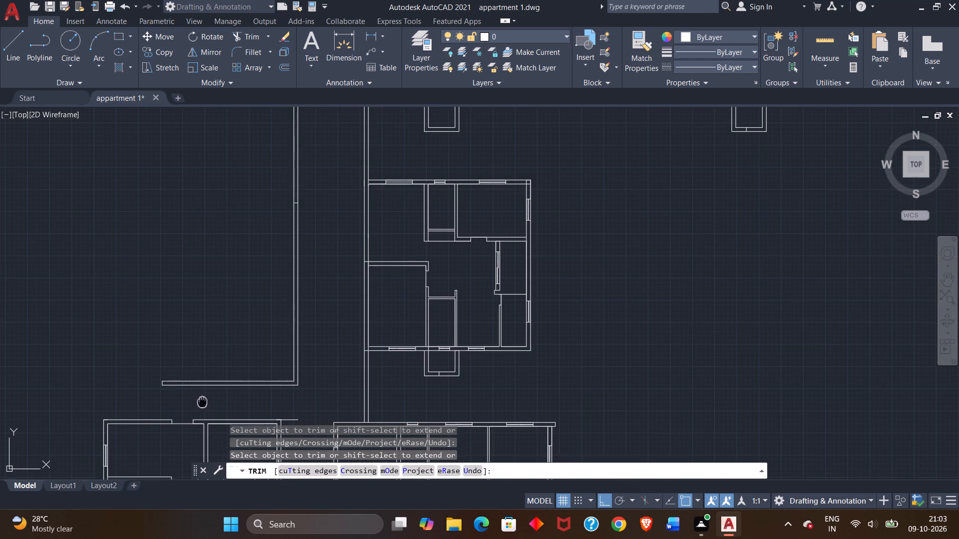
middle_drag(202, 401, 197, 339)
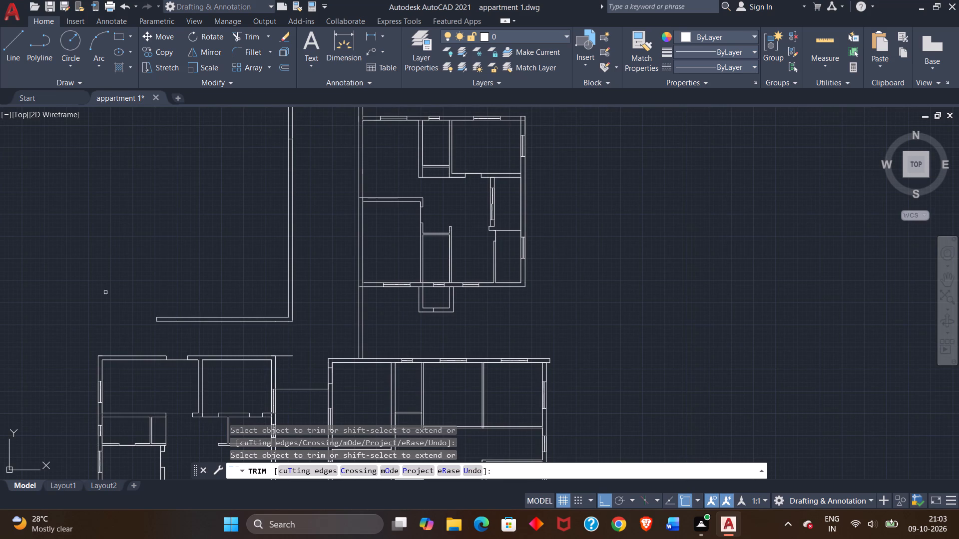
click(8, 50)
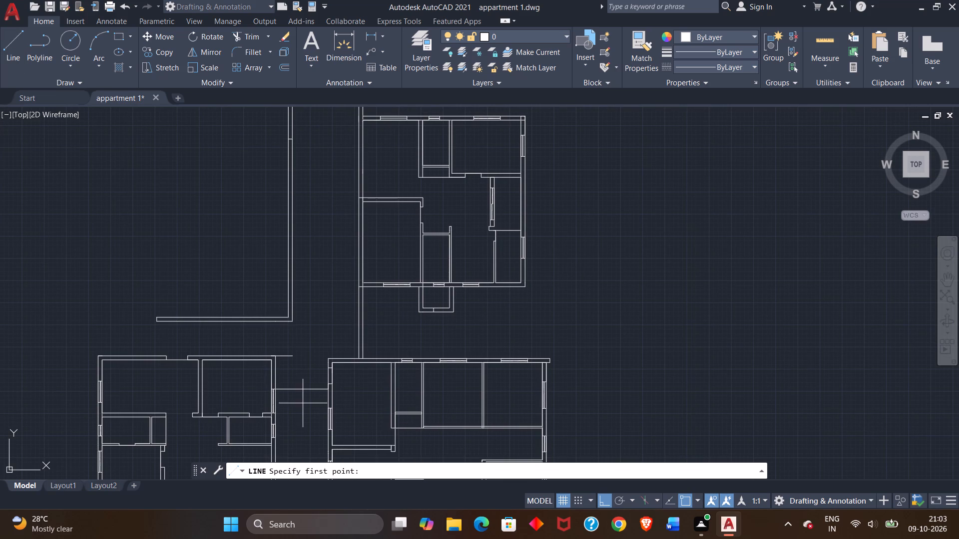
scroll(301, 396, up, 1)
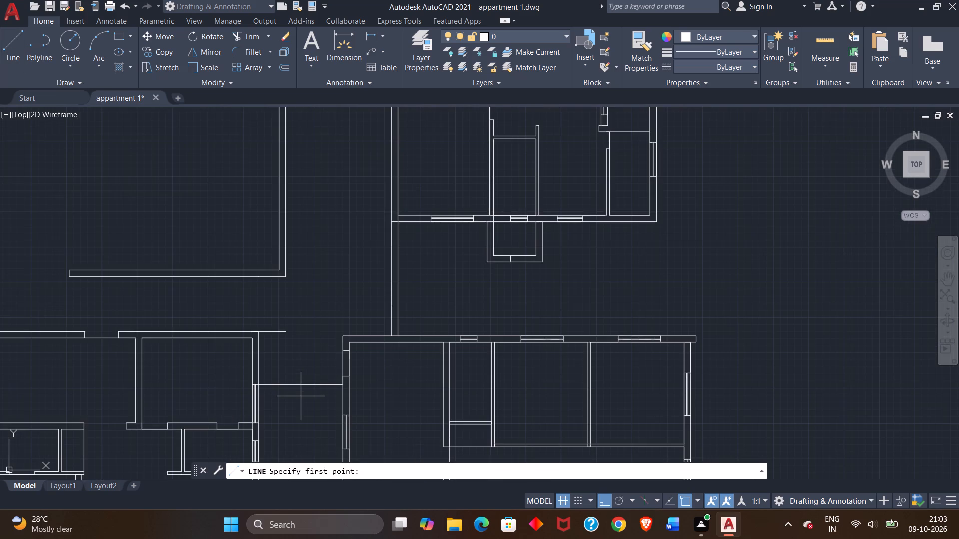
scroll(298, 398, up, 1)
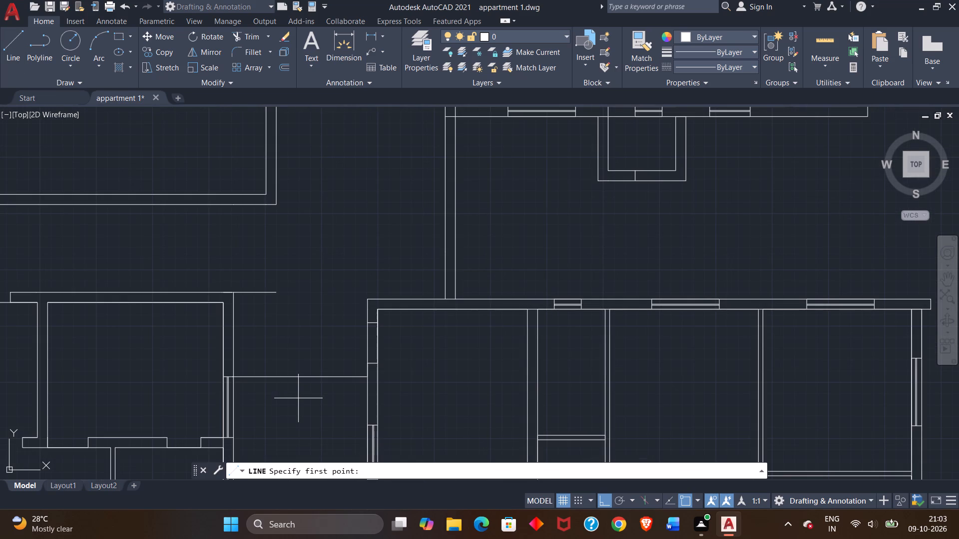
click(223, 379)
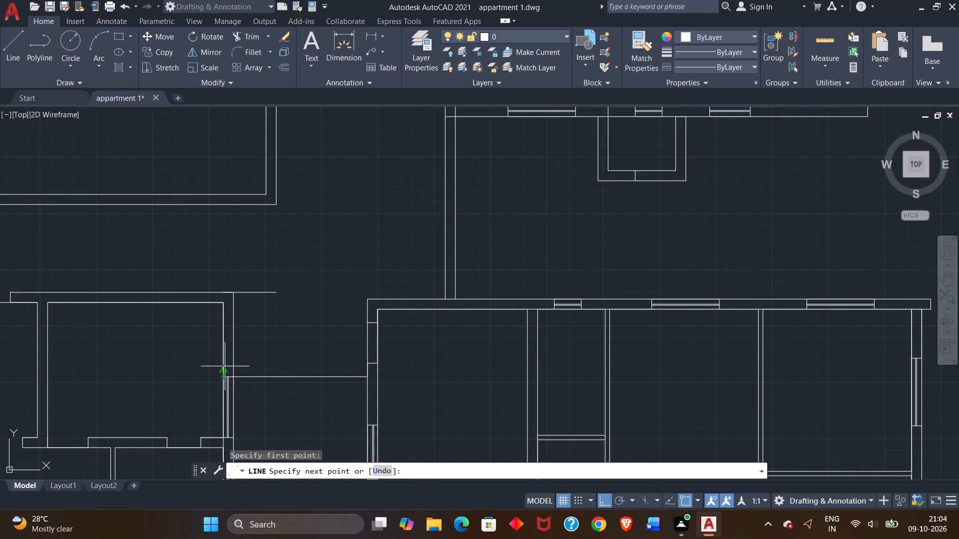
key(9)
key(shift+quotedbl)
key(Return)
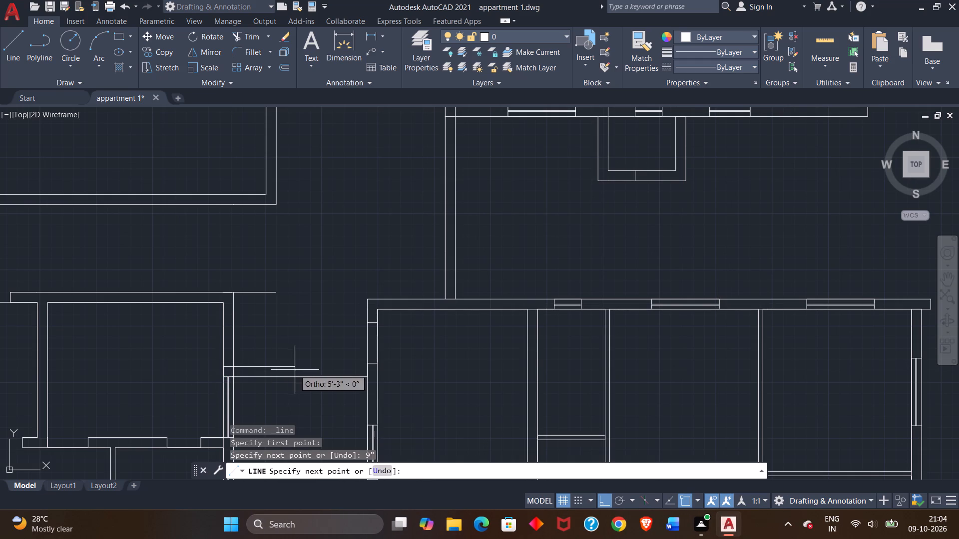
scroll(364, 366, up, 3)
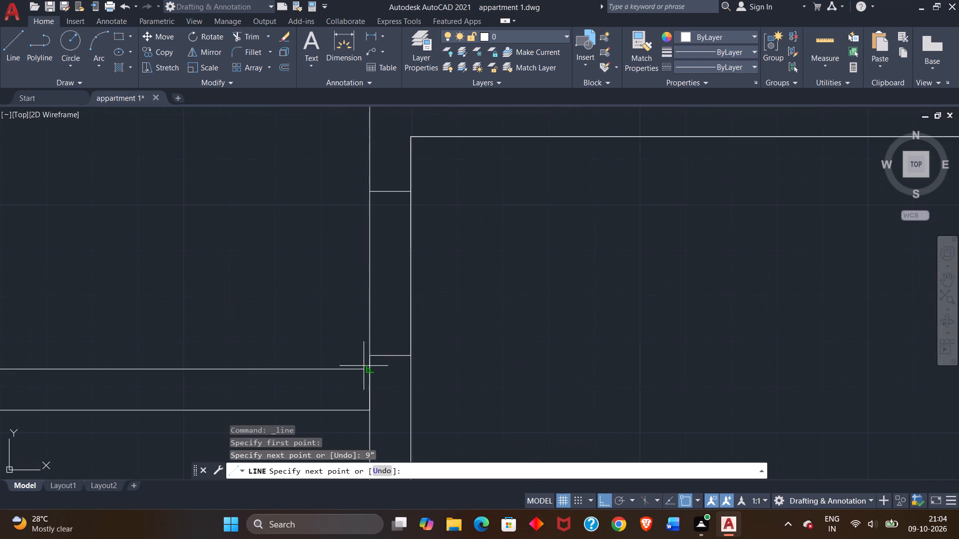
click(367, 369)
right_click(359, 366)
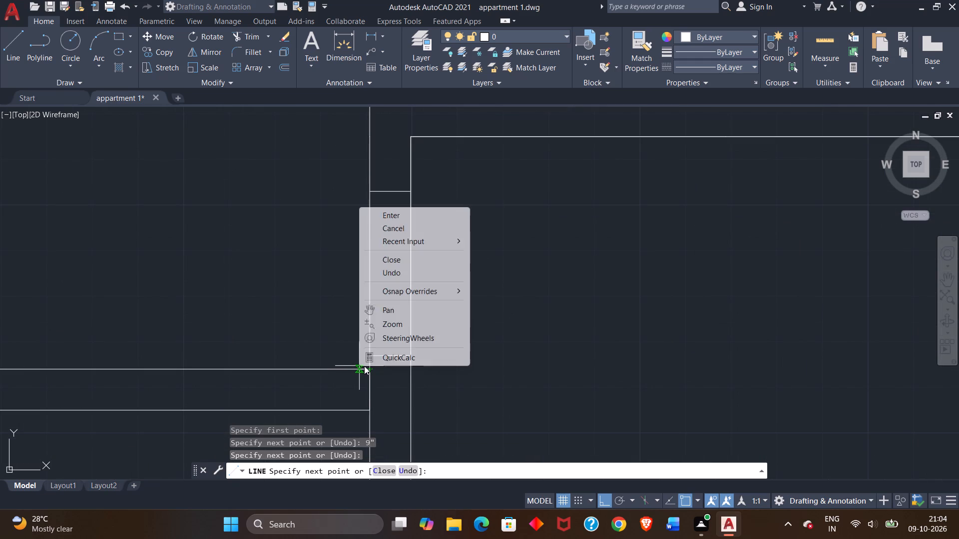
click(382, 213)
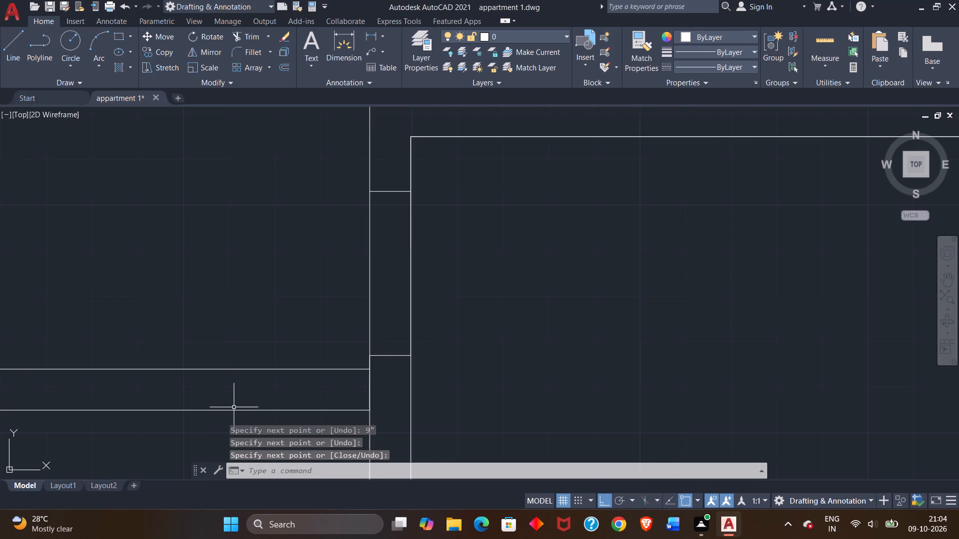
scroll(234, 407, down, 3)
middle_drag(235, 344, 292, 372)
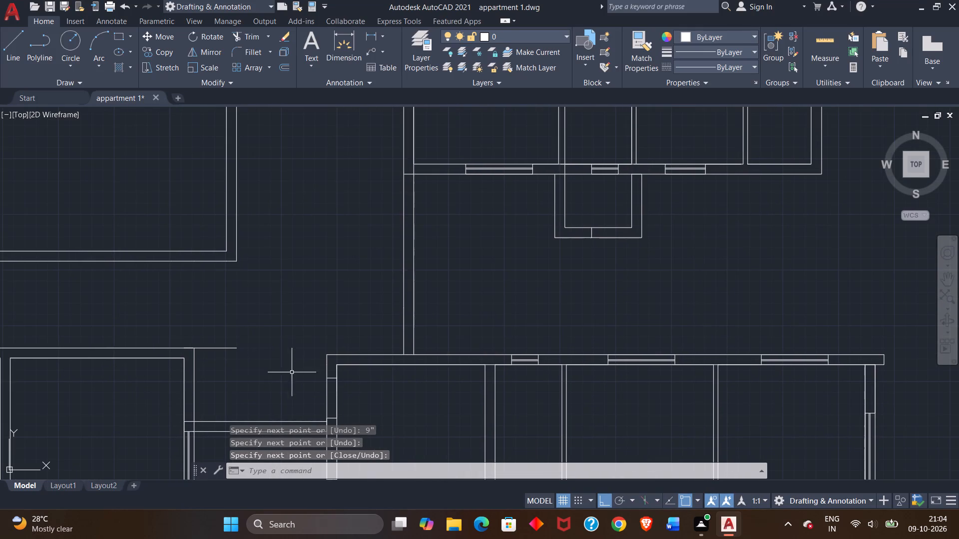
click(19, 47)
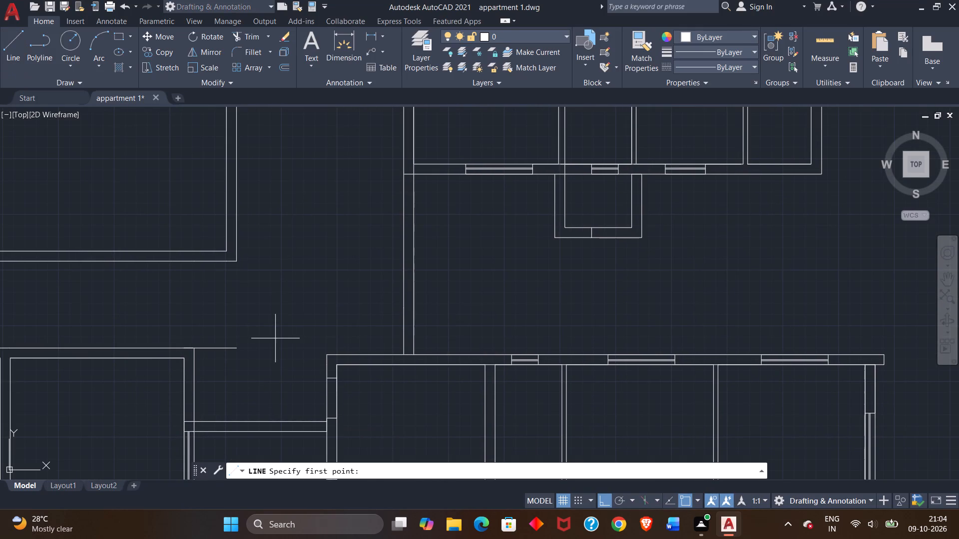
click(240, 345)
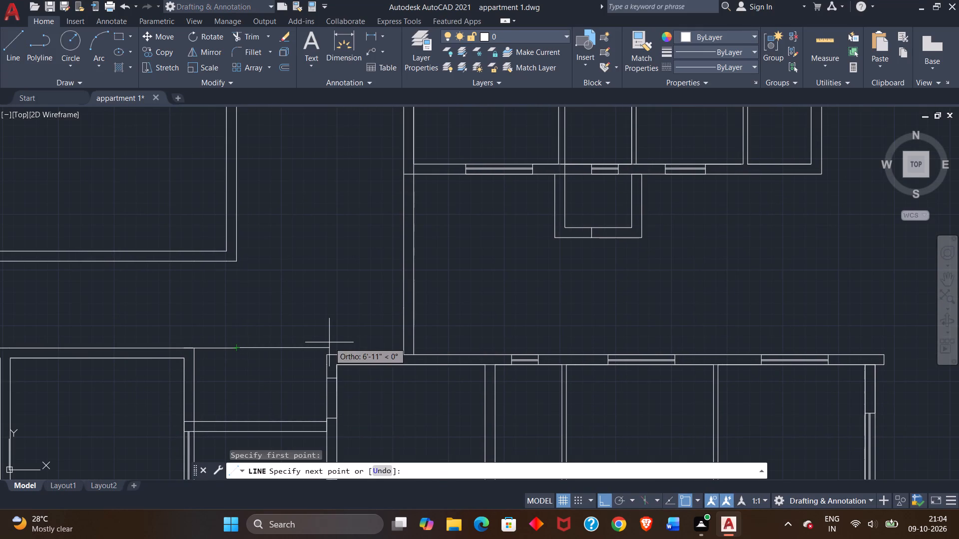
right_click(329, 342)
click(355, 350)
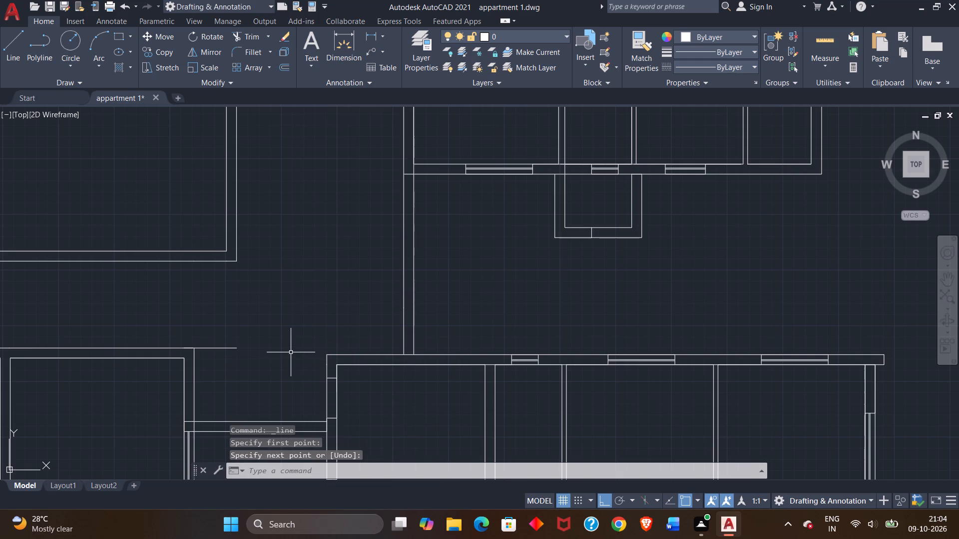
Erase the short horizontal line projecting rightwards from the left-hand plan's upper-right outer corner.
scroll(229, 363, up, 1)
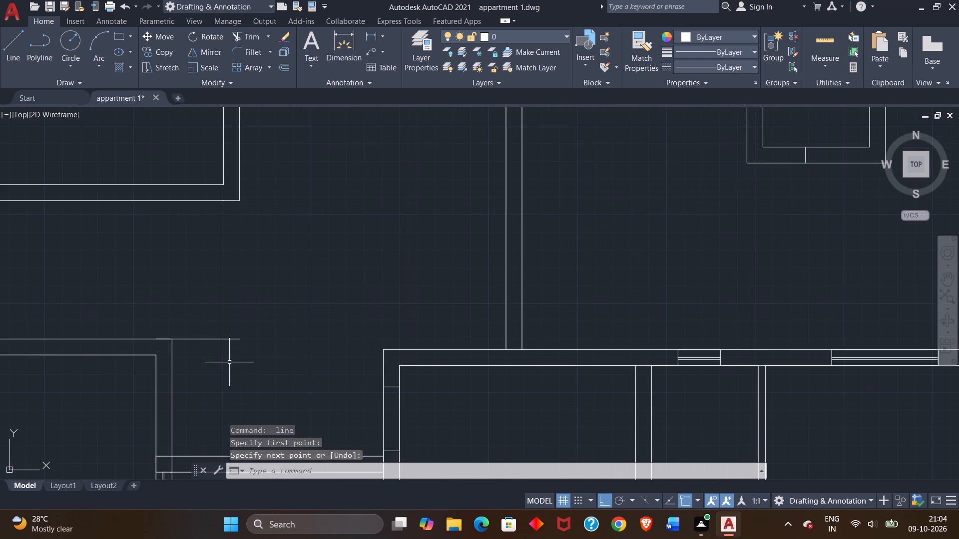
click(198, 338)
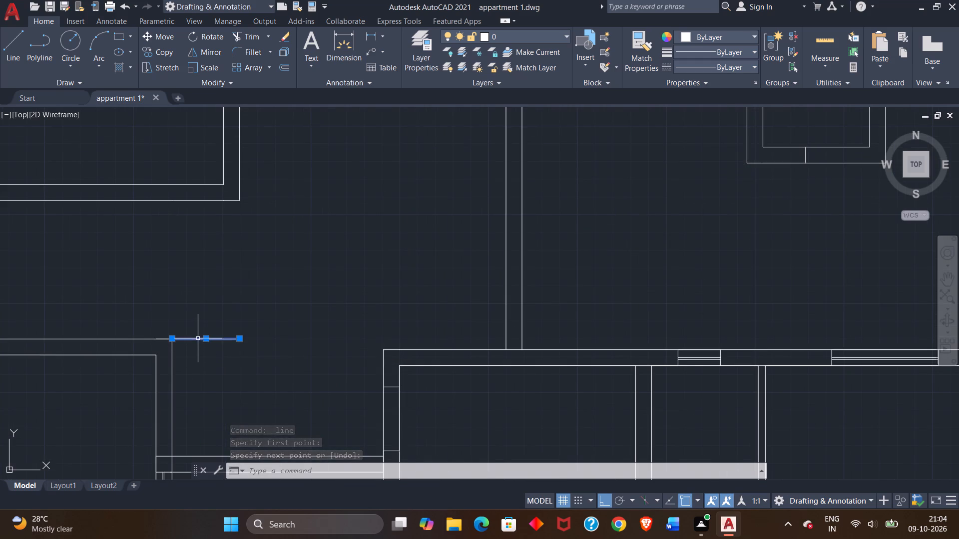
key(Delete)
Draw a horizontal line from the lower right-hand plan's upper-left outer corner leftwards to the left-hand plan's right outer wall face.
scroll(220, 363, down, 2)
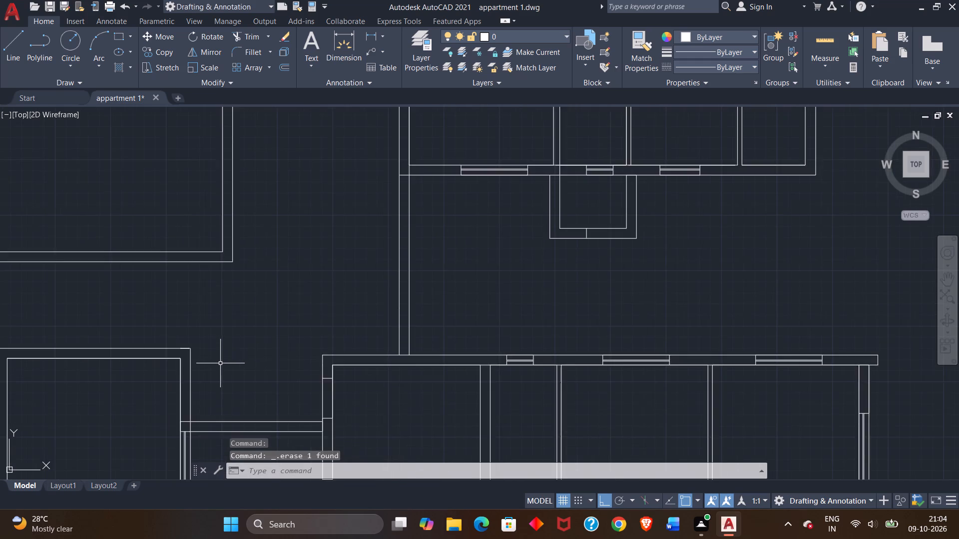
scroll(220, 363, down, 1)
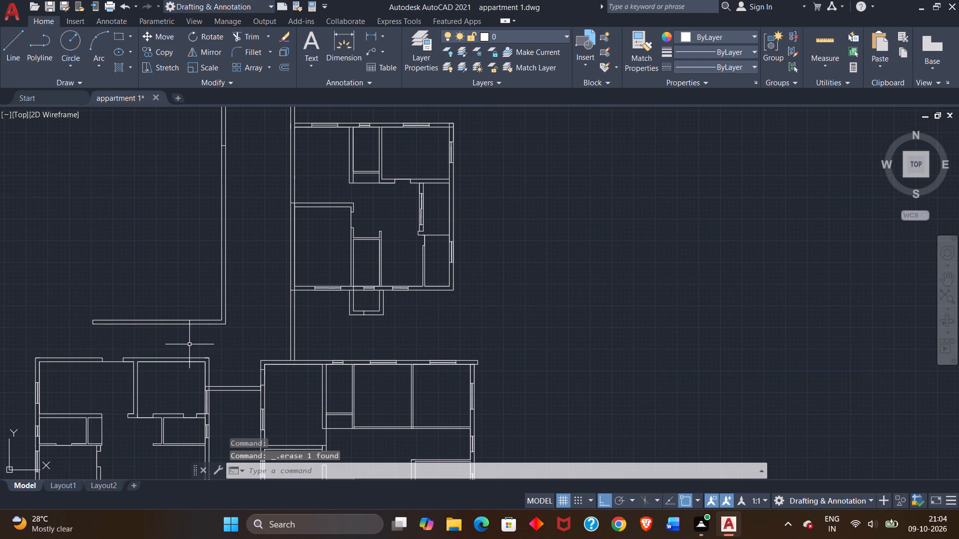
click(6, 49)
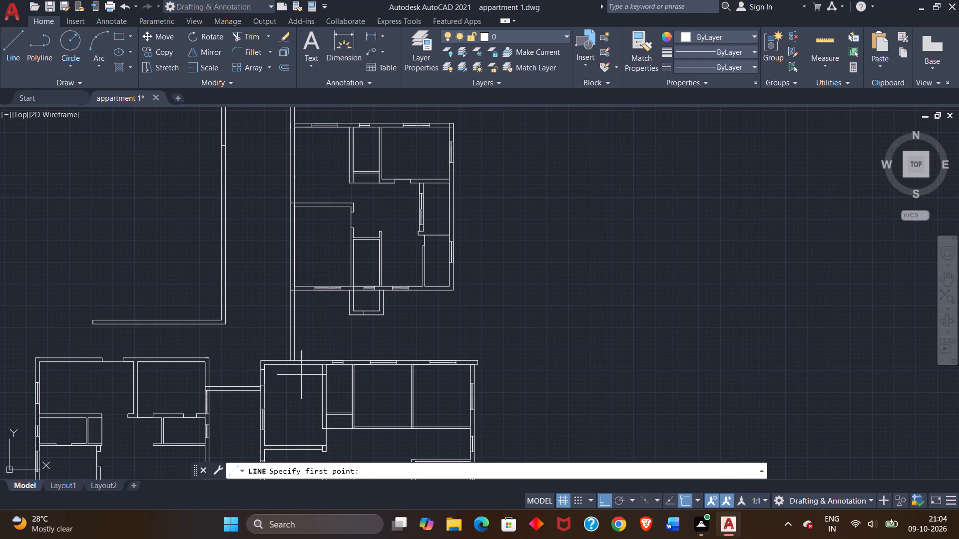
scroll(245, 371, up, 3)
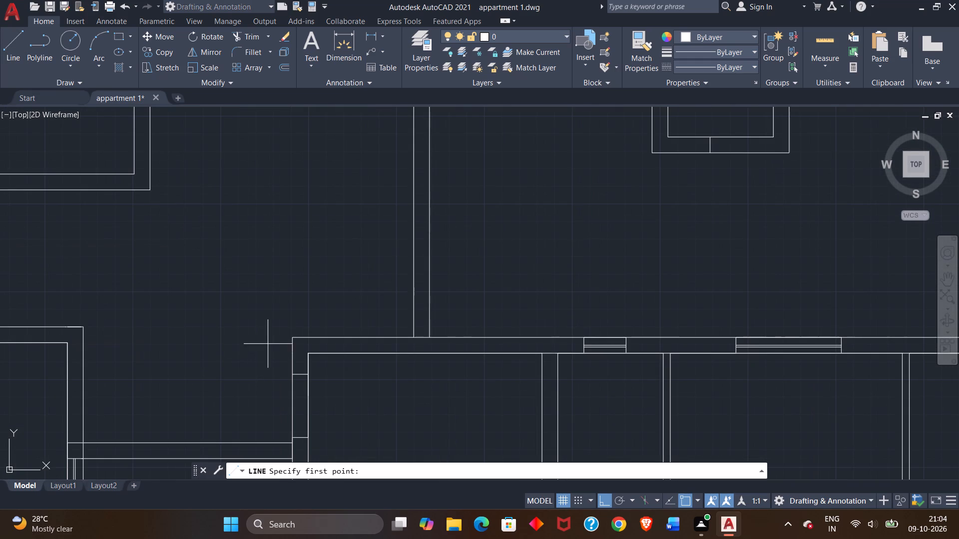
click(290, 339)
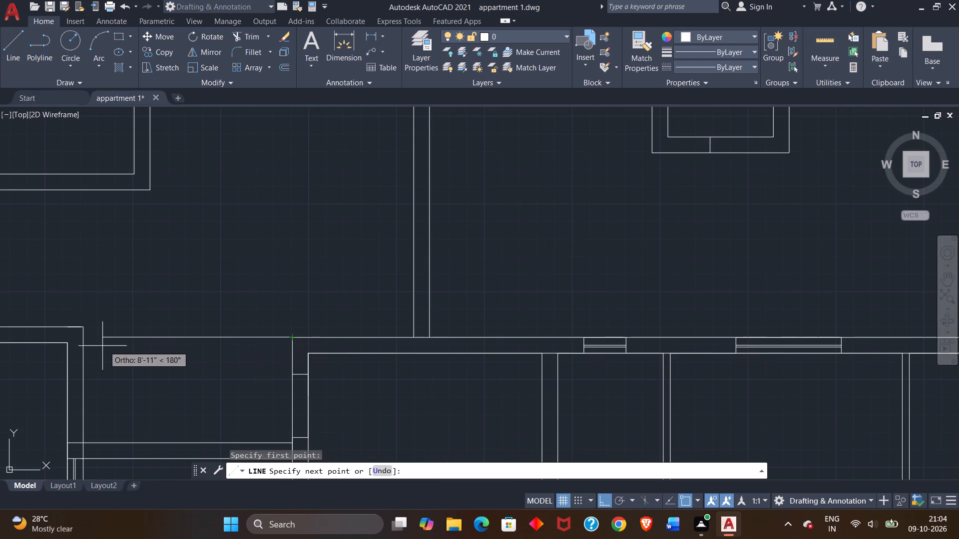
click(81, 336)
right_click(129, 319)
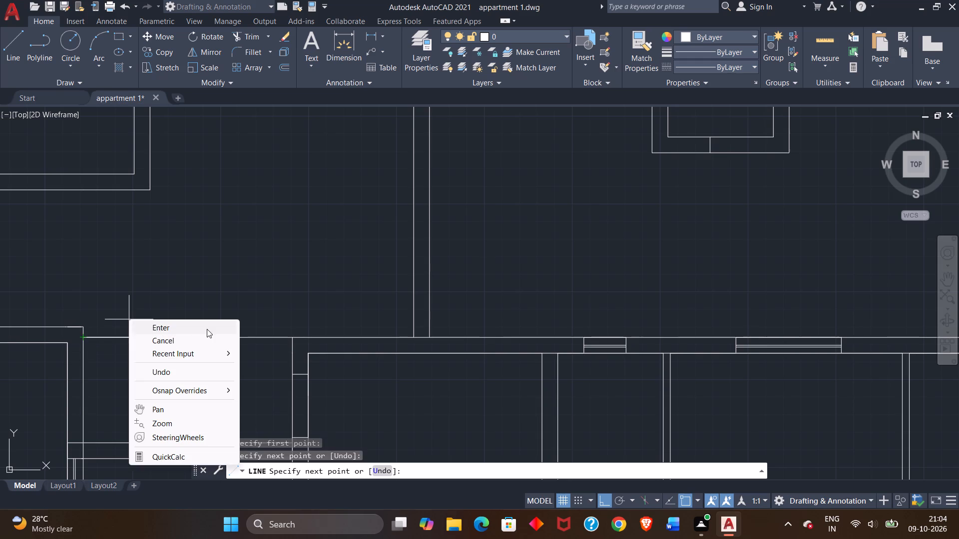
click(196, 328)
scroll(175, 370, down, 3)
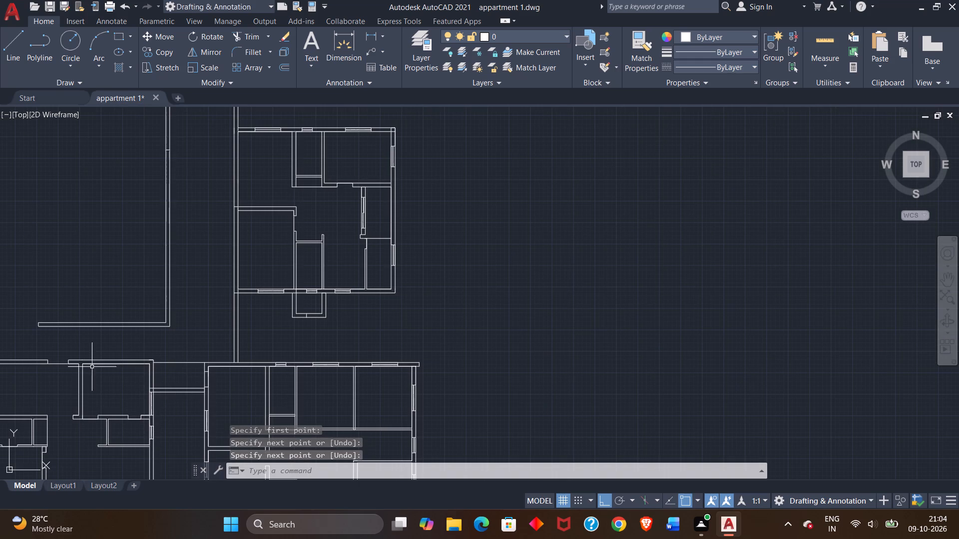
Draw a long horizontal line leftwards from the lower left-hand plan's upper-left outer corner.
middle_drag(85, 339, 283, 338)
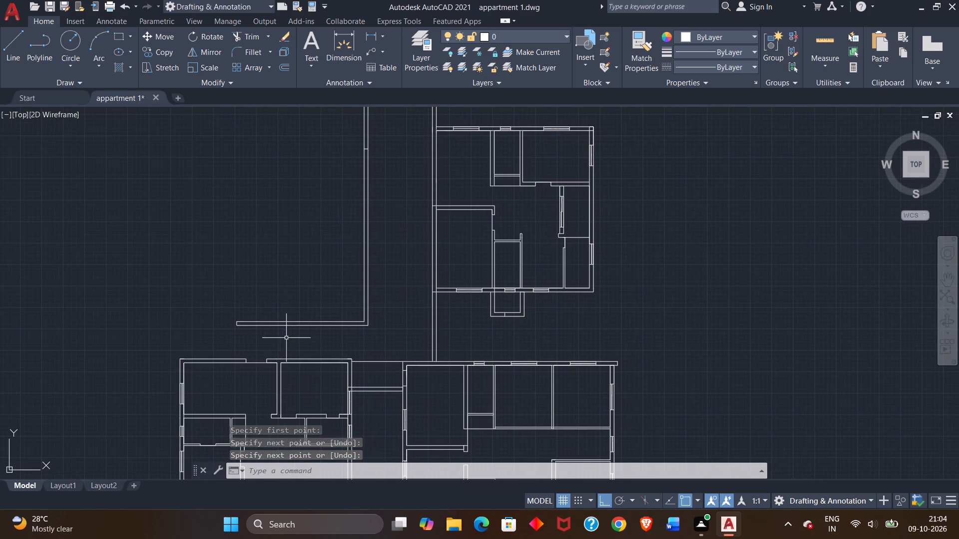
middle_drag(134, 303, 150, 253)
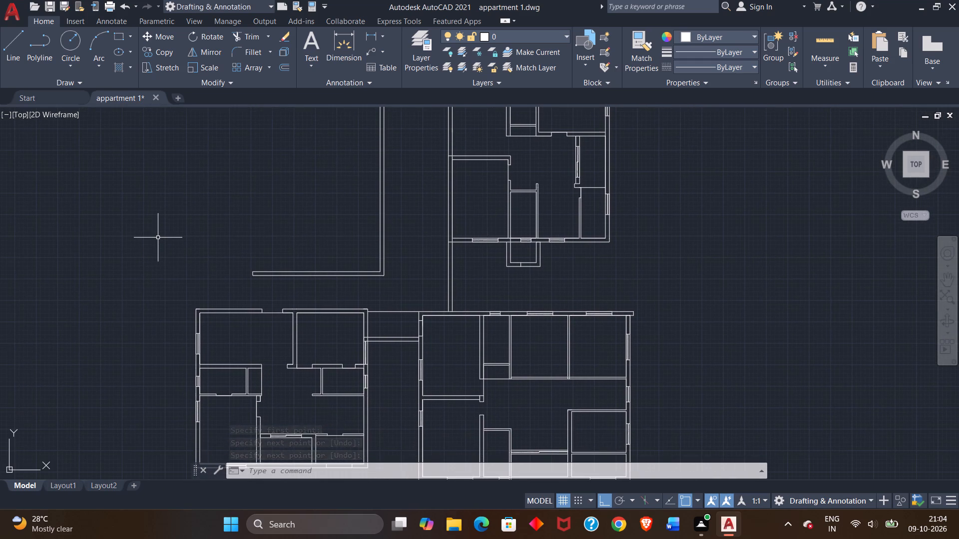
scroll(158, 238, down, 2)
scroll(158, 238, up, 2)
middle_drag(164, 243, 166, 209)
scroll(183, 281, up, 3)
scroll(185, 281, down, 2)
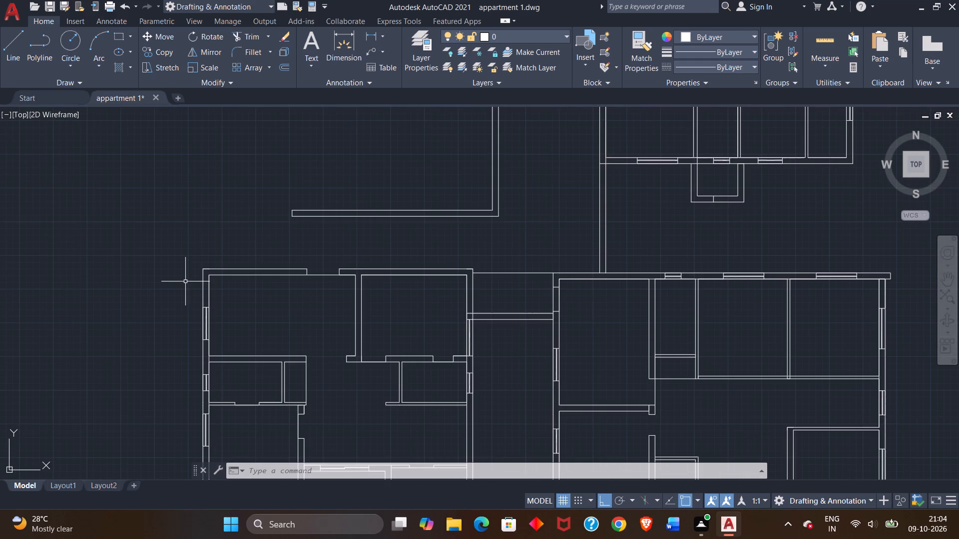
scroll(184, 281, down, 1)
middle_drag(170, 297, 179, 284)
click(15, 45)
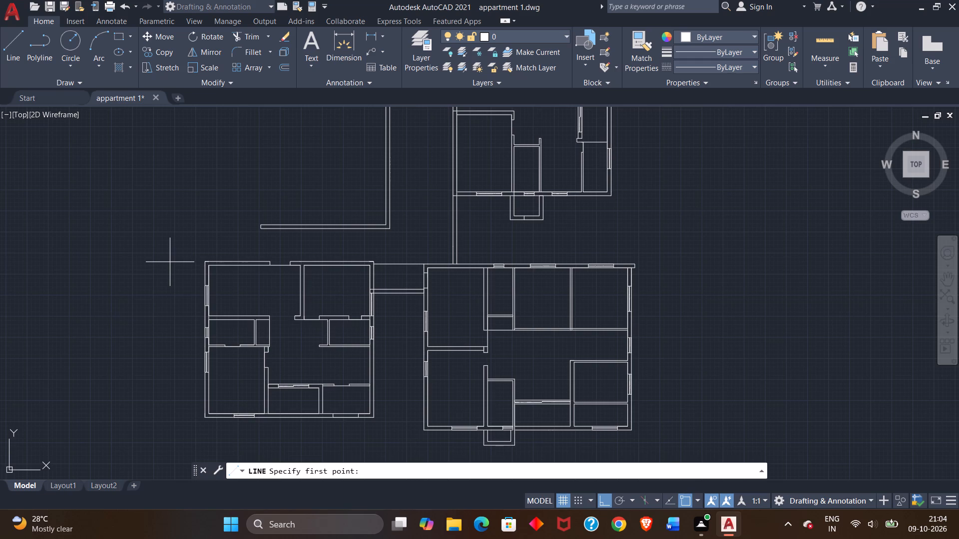
scroll(170, 262, up, 2)
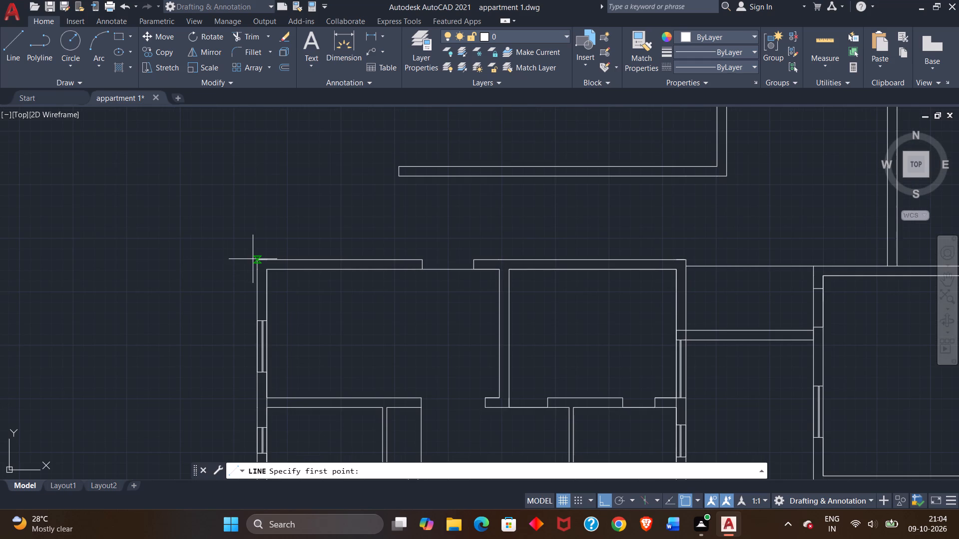
click(256, 260)
scroll(103, 263, down, 1)
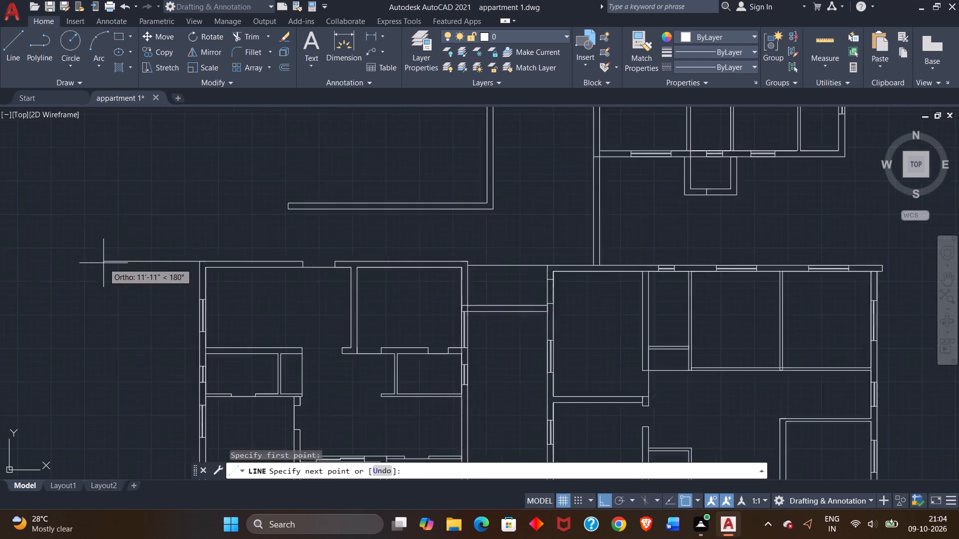
scroll(103, 263, down, 1)
scroll(56, 268, down, 1)
middle_drag(29, 269, 235, 277)
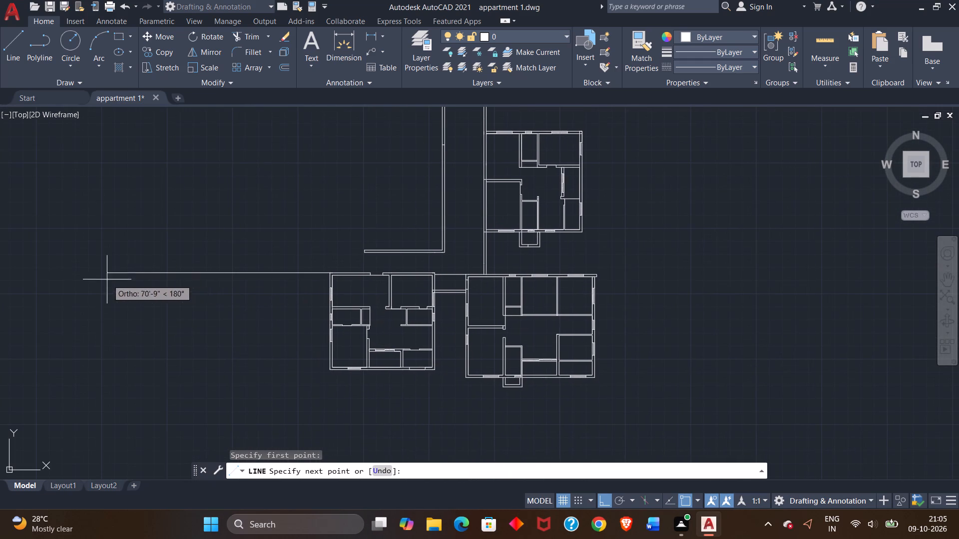
click(80, 276)
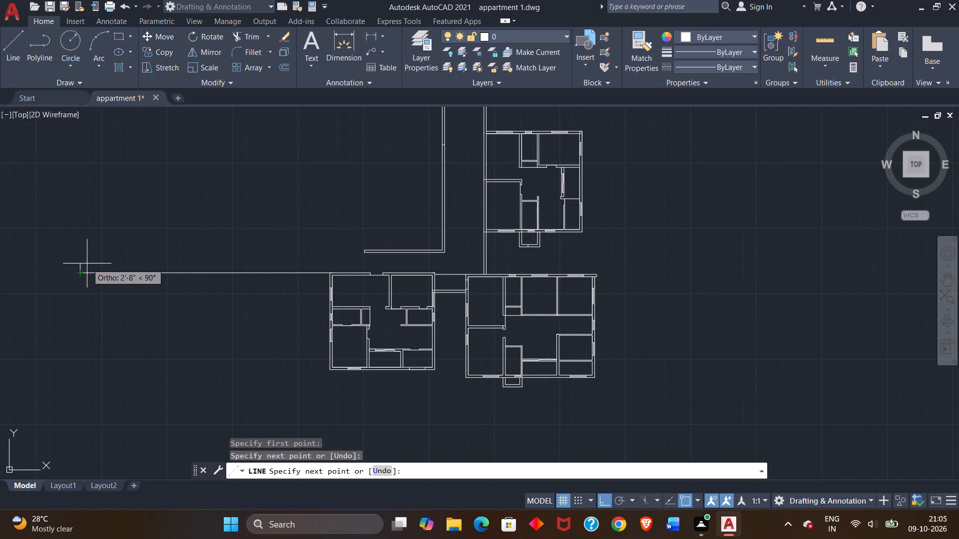
right_click(88, 260)
right_click(88, 259)
click(120, 262)
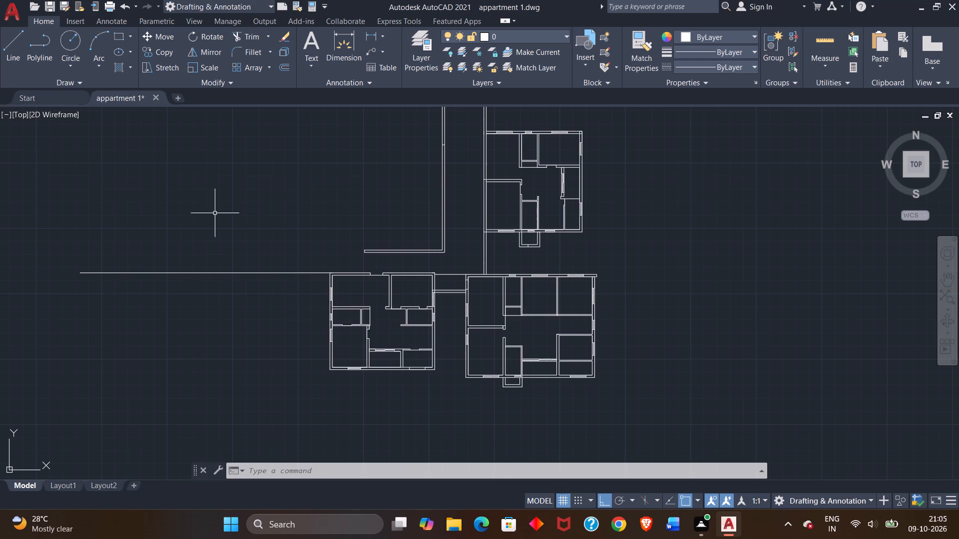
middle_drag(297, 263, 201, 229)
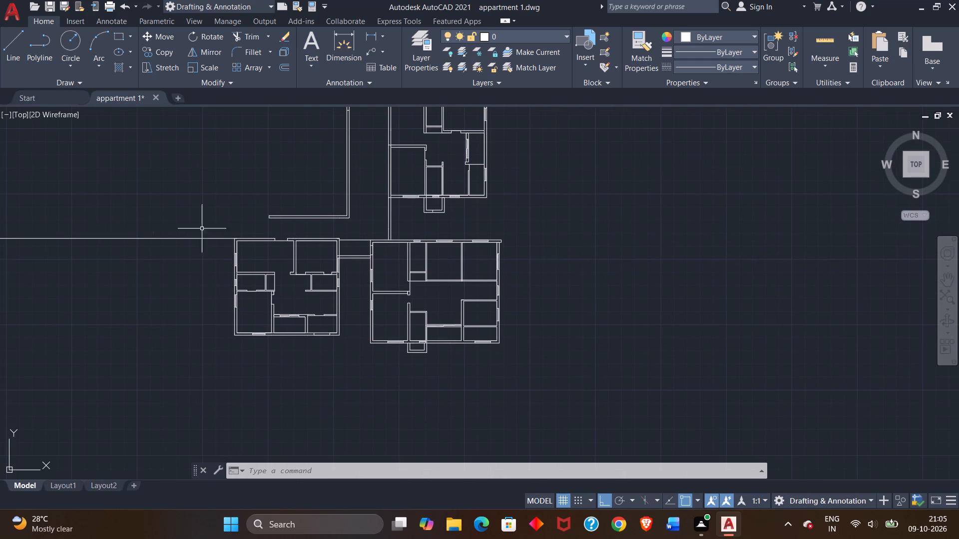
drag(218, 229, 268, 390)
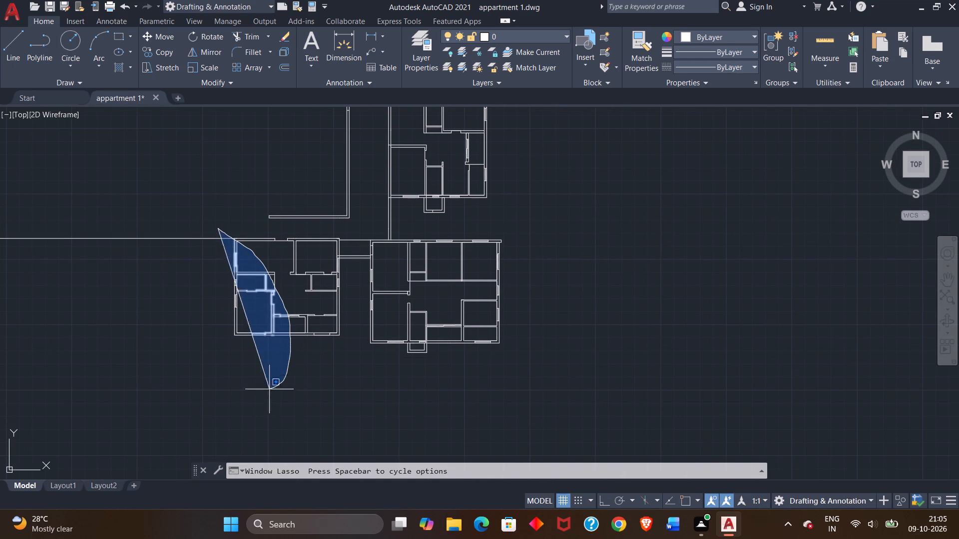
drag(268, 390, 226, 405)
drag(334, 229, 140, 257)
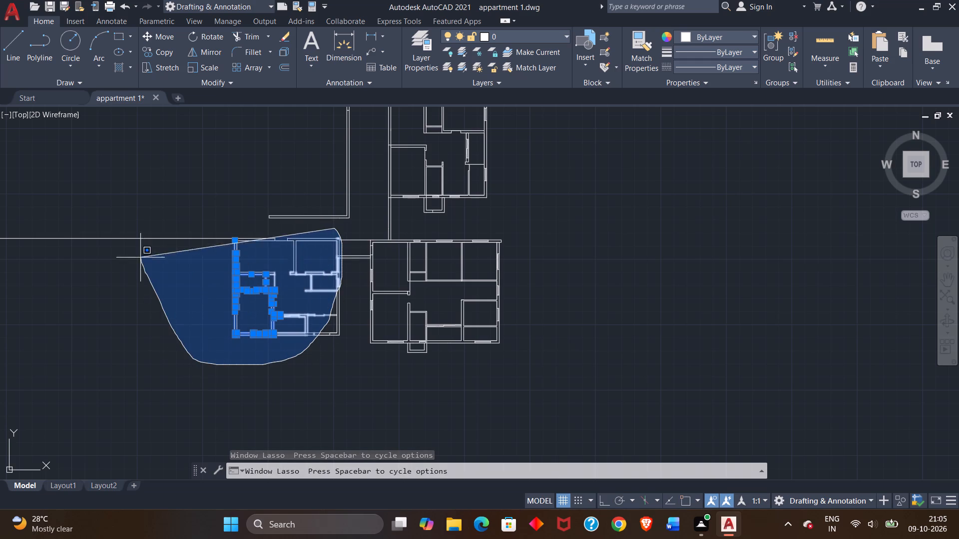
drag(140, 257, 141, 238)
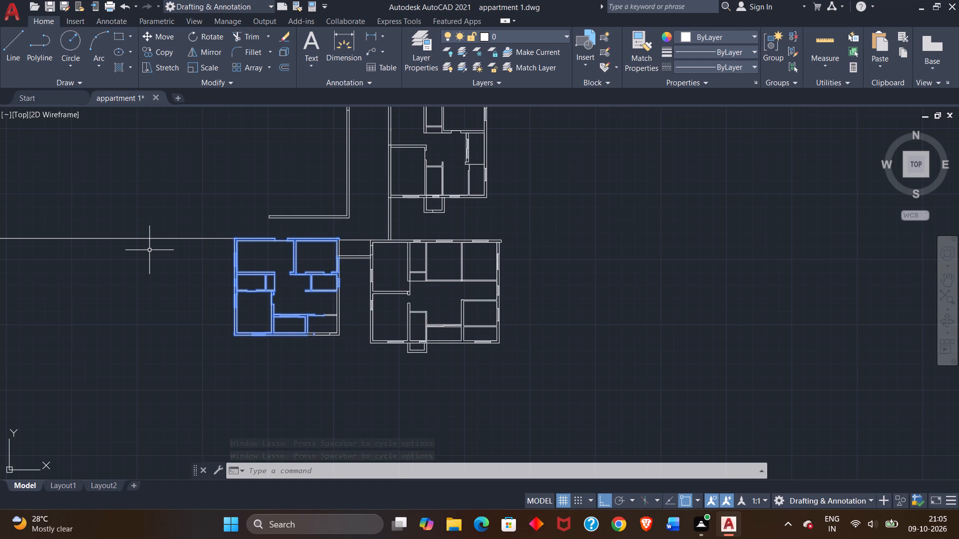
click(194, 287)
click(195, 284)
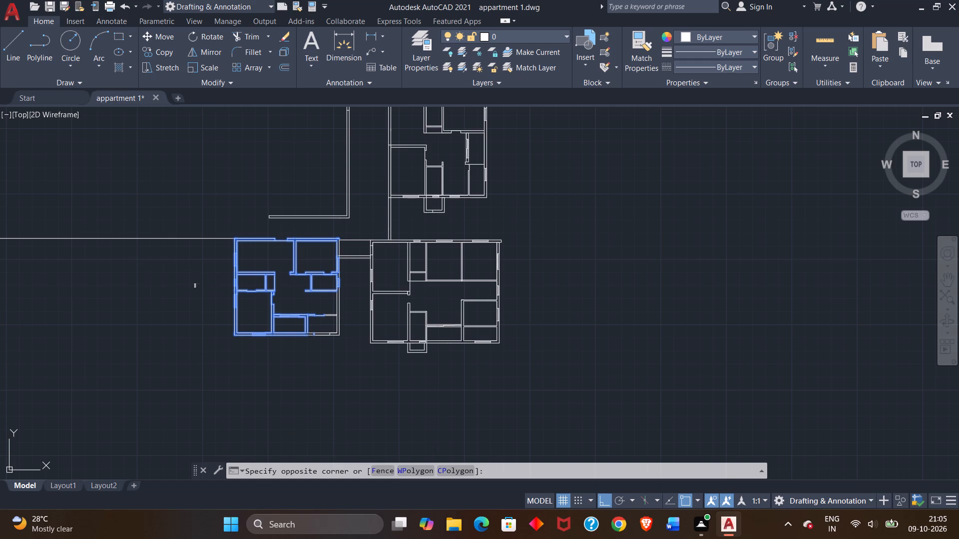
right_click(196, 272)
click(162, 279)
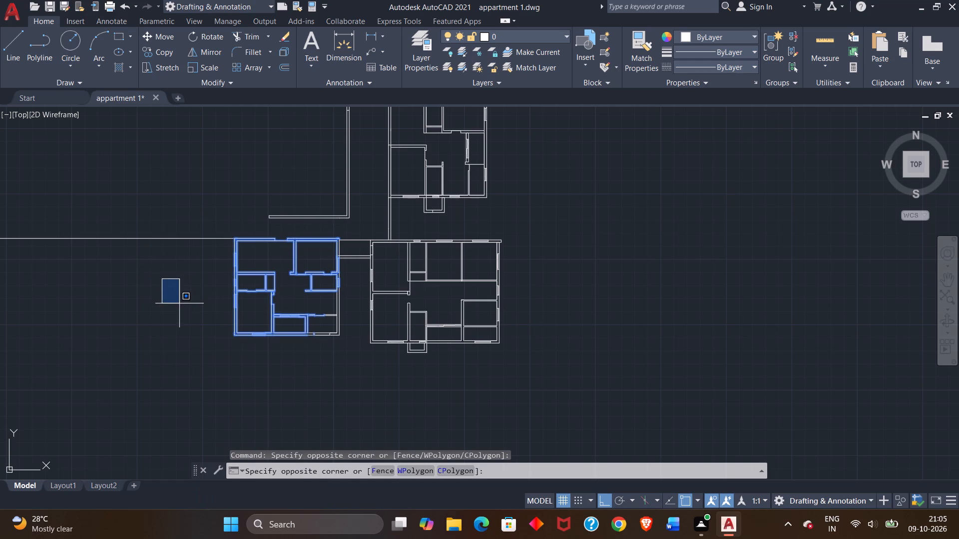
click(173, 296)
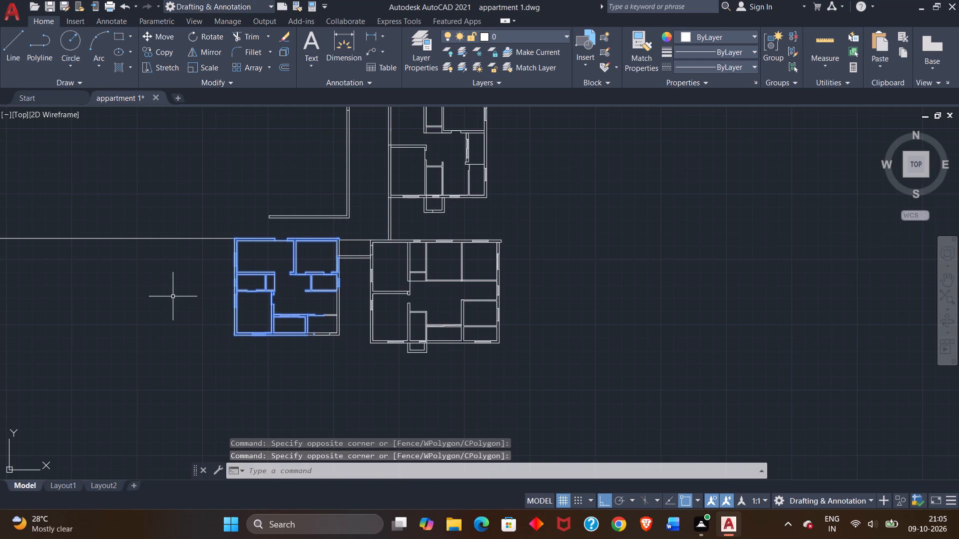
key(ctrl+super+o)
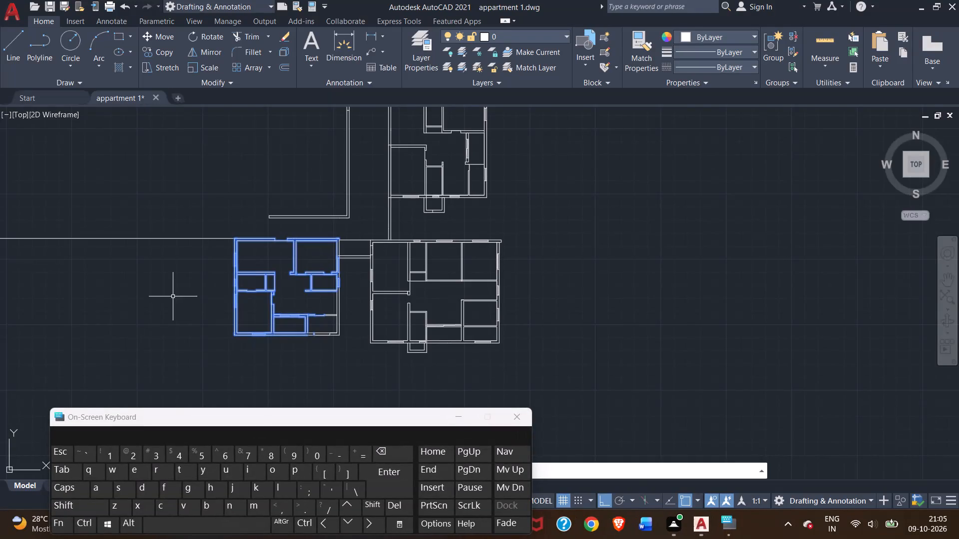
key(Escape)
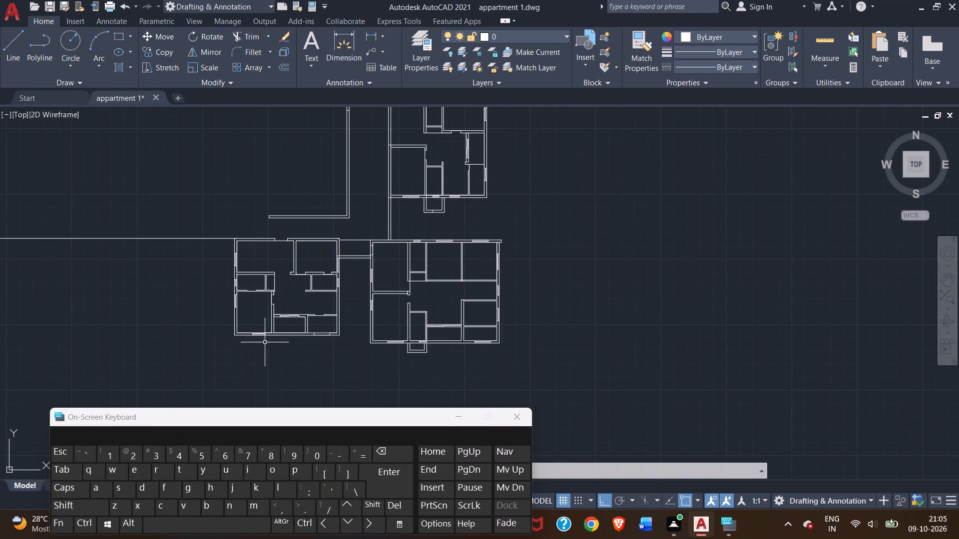
Copy the lower left-hand plan with its connecting lines about 43'-3" leftwards along the horizontal line, using its upper-left outer corner as base point.
drag(350, 346, 348, 257)
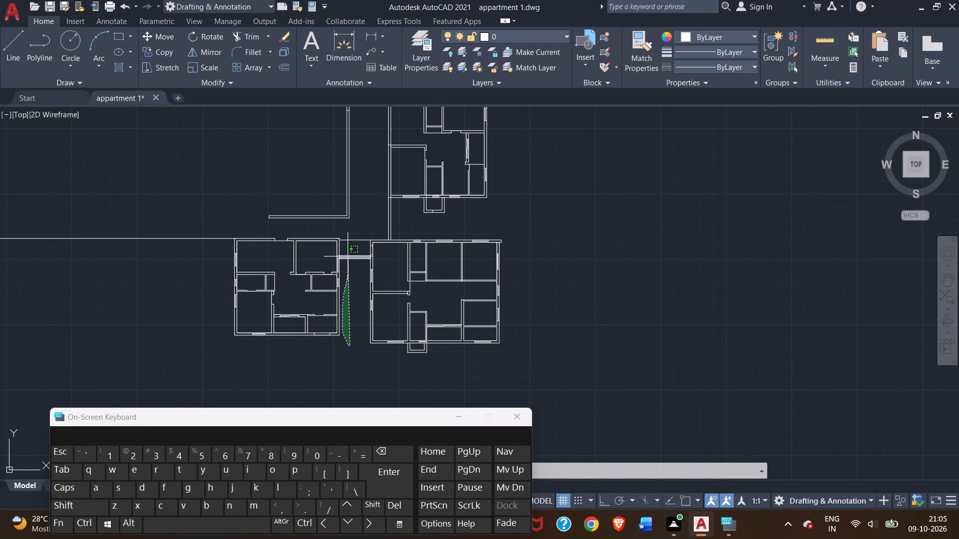
drag(348, 257, 322, 232)
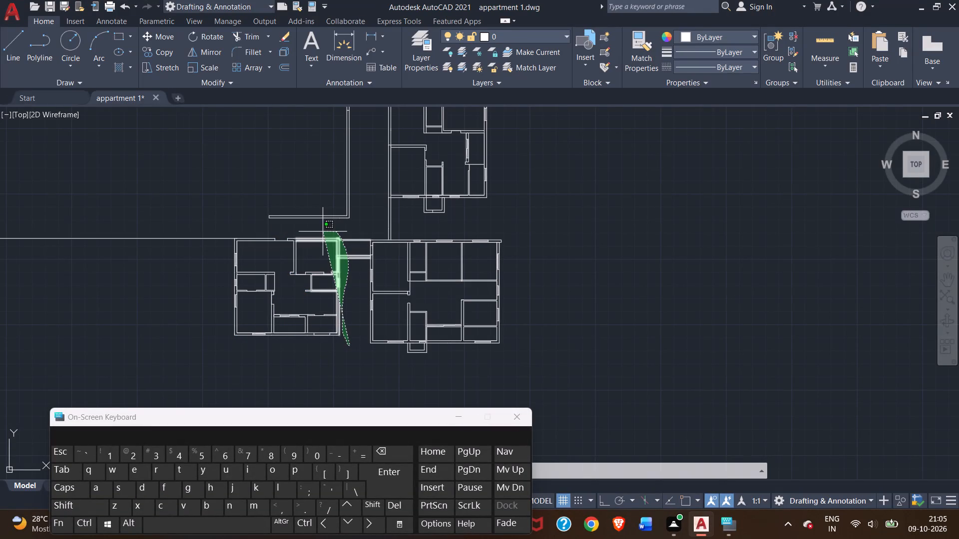
drag(322, 232, 210, 356)
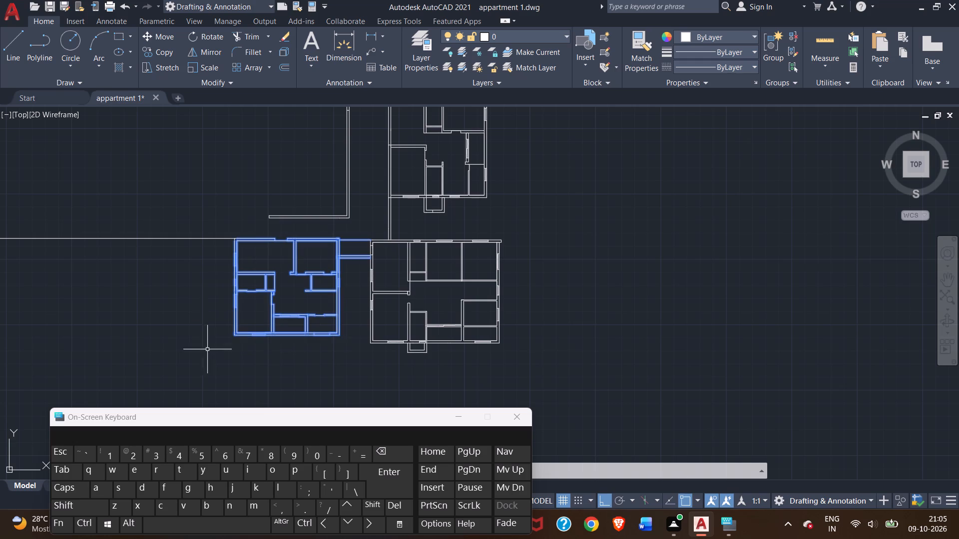
scroll(235, 222, up, 2)
scroll(225, 283, up, 2)
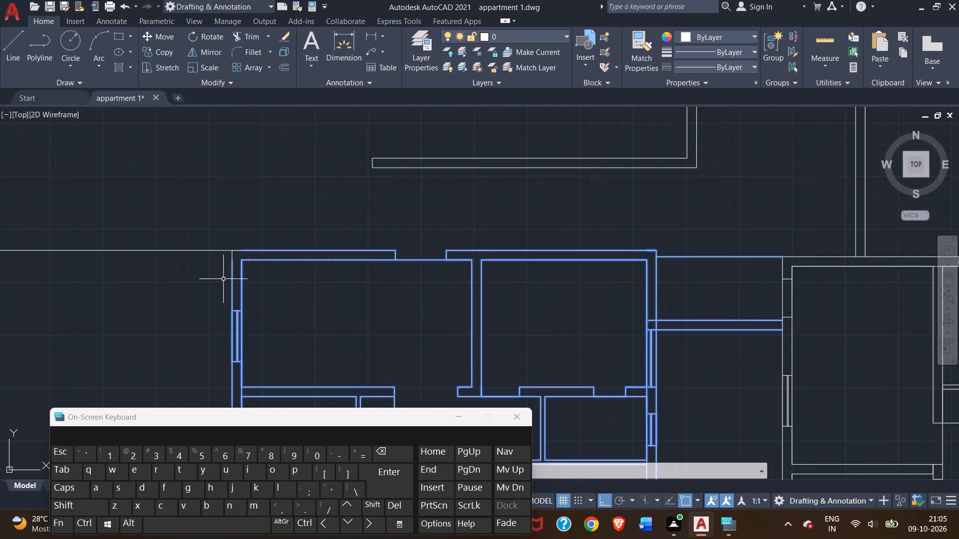
scroll(223, 279, up, 1)
scroll(241, 217, up, 2)
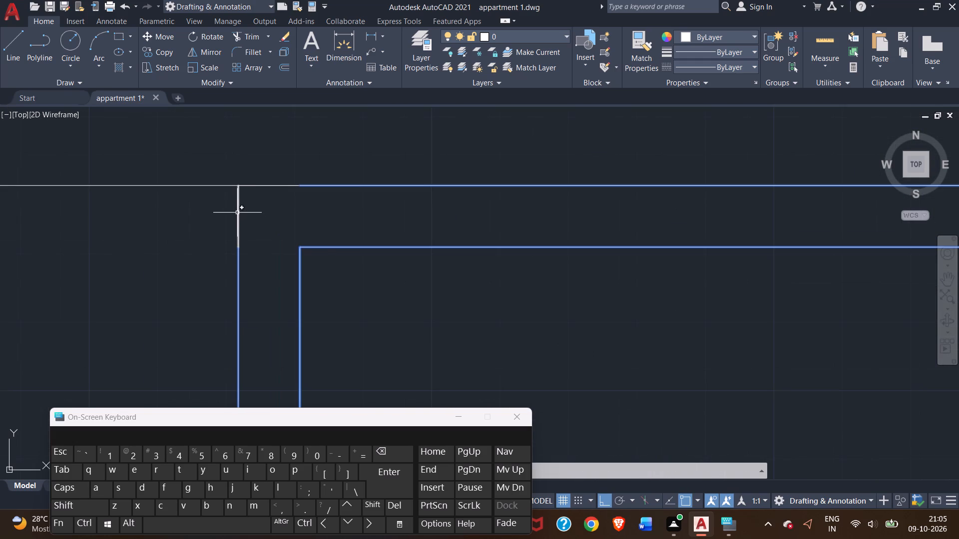
ctrl+click(237, 213)
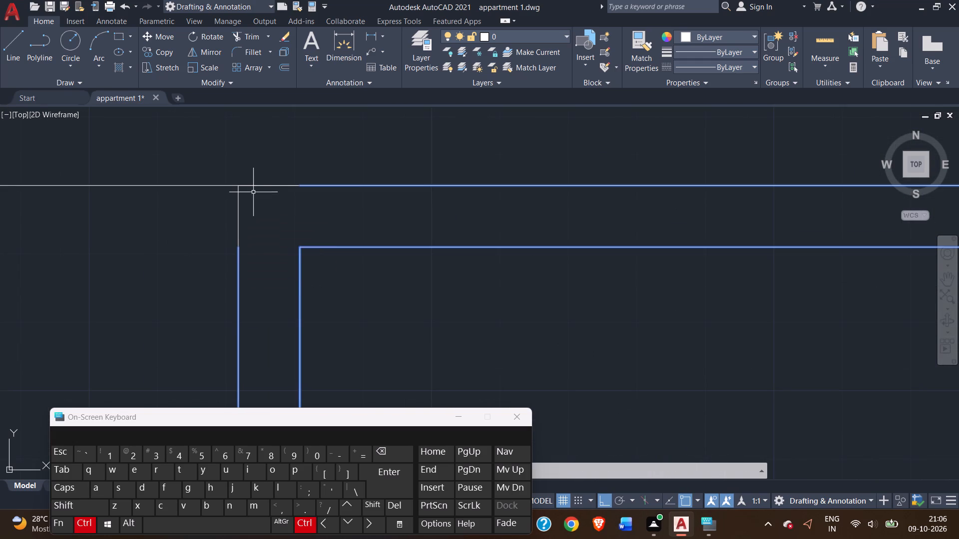
ctrl+double_click(239, 211)
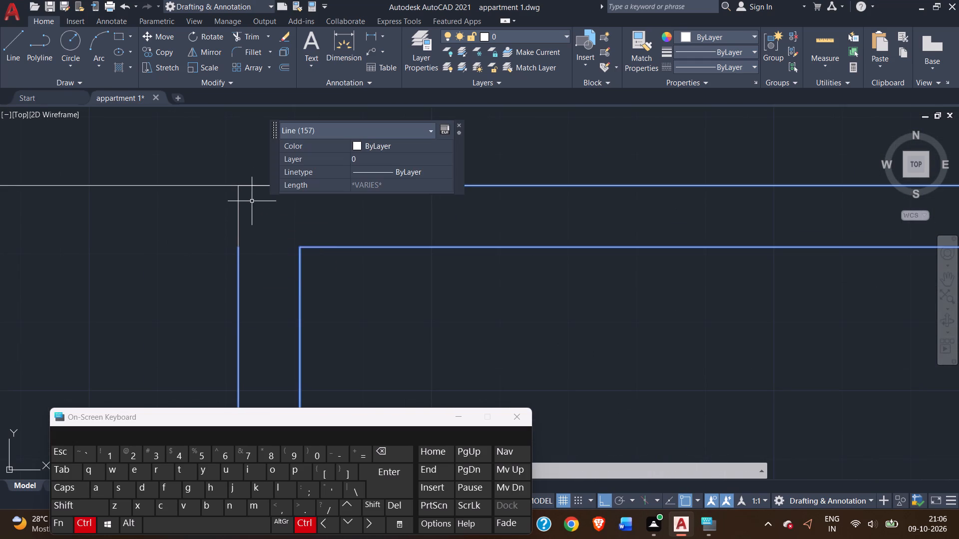
double_click(238, 219)
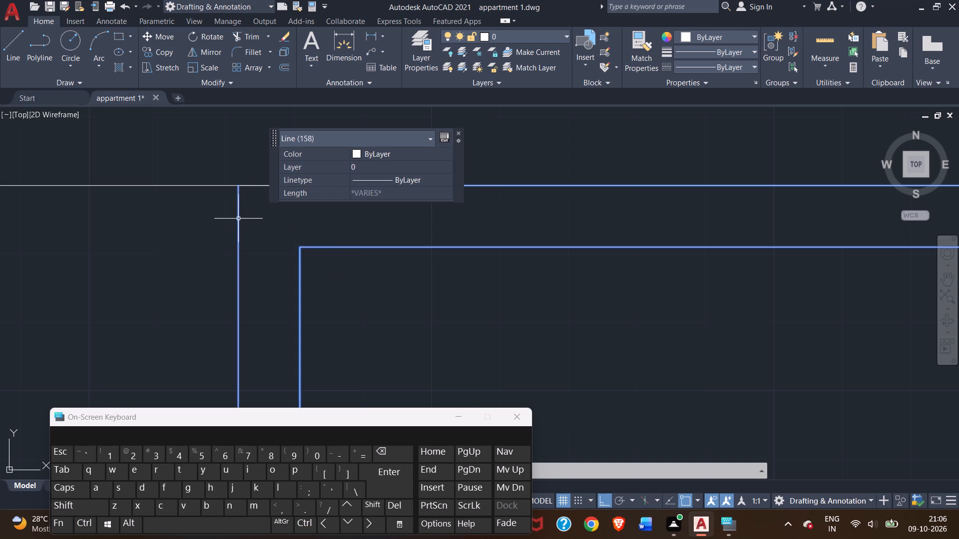
double_click(258, 186)
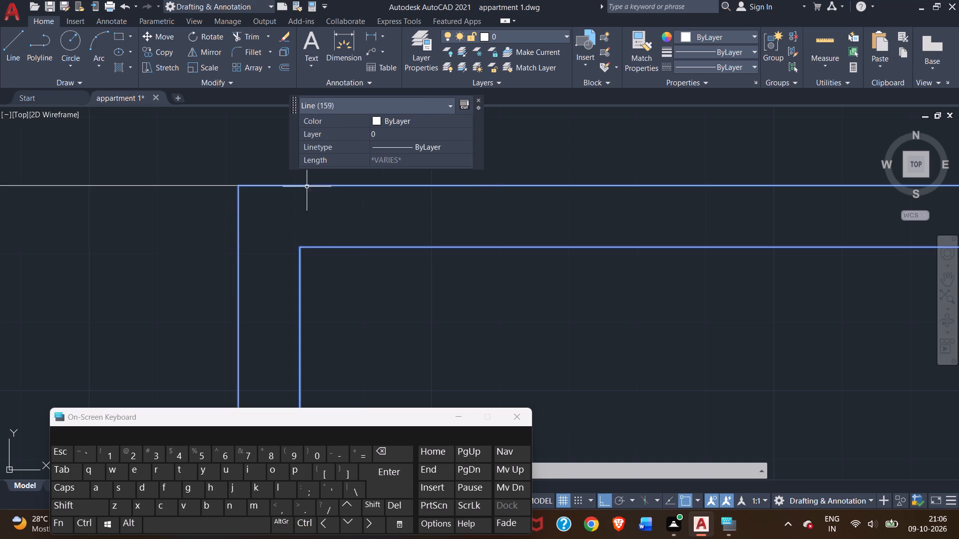
scroll(289, 249, down, 3)
scroll(331, 294, down, 1)
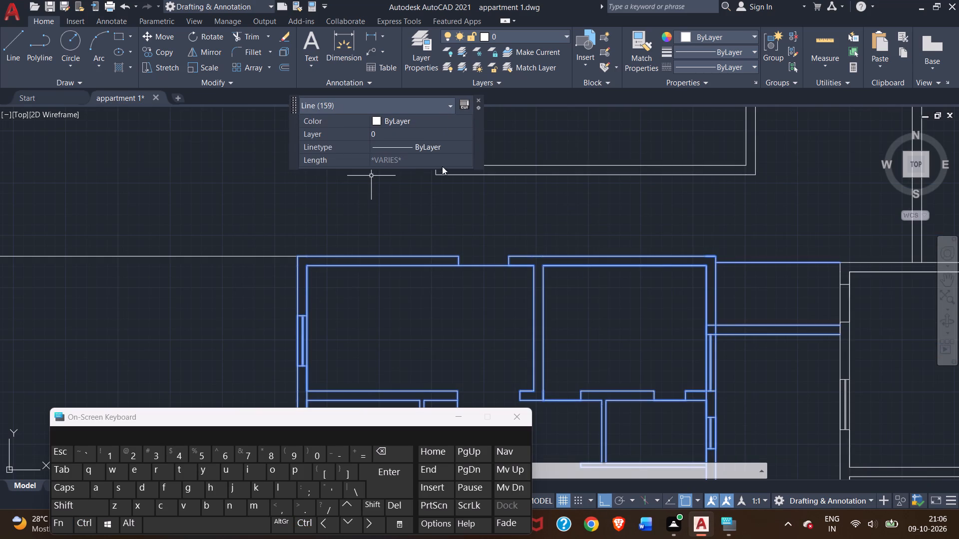
click(477, 99)
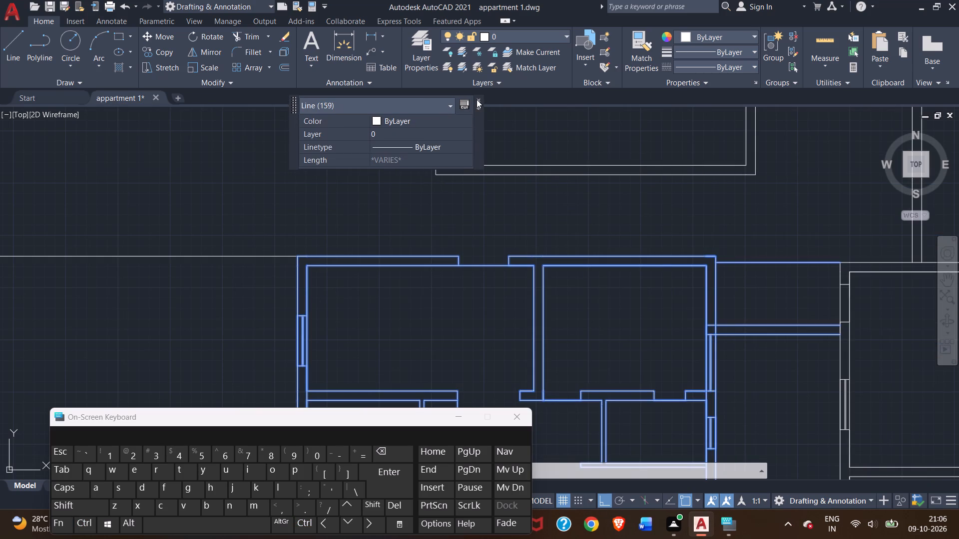
click(480, 101)
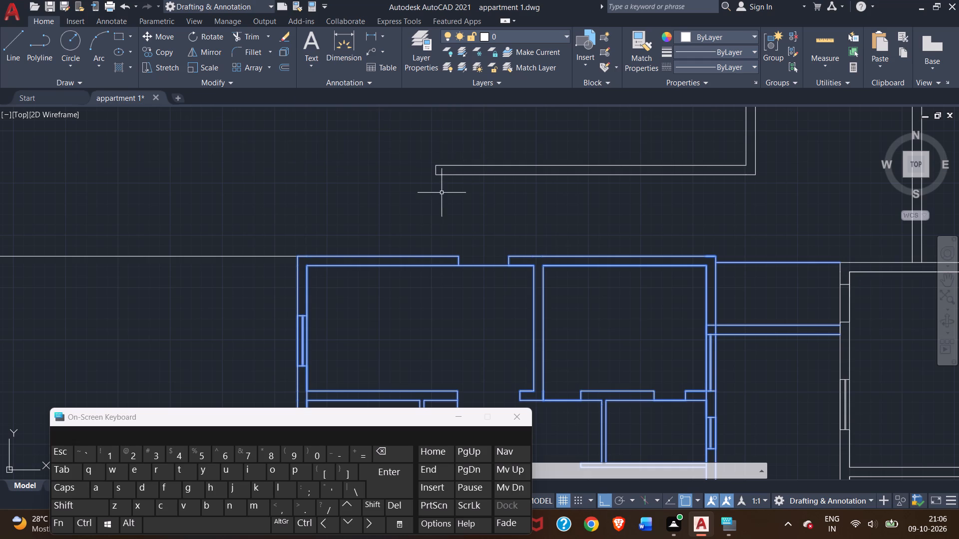
scroll(441, 197, down, 3)
middle_drag(391, 298, 379, 282)
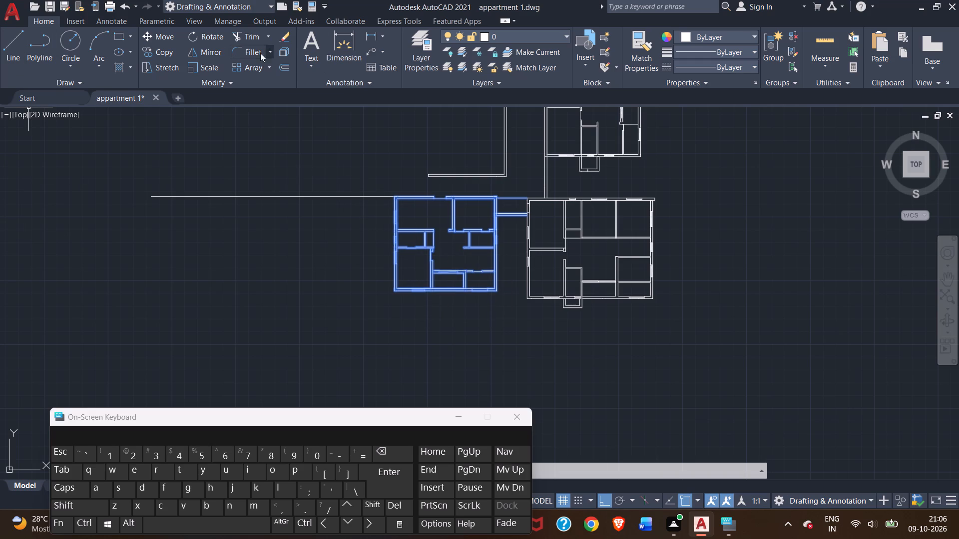
click(169, 51)
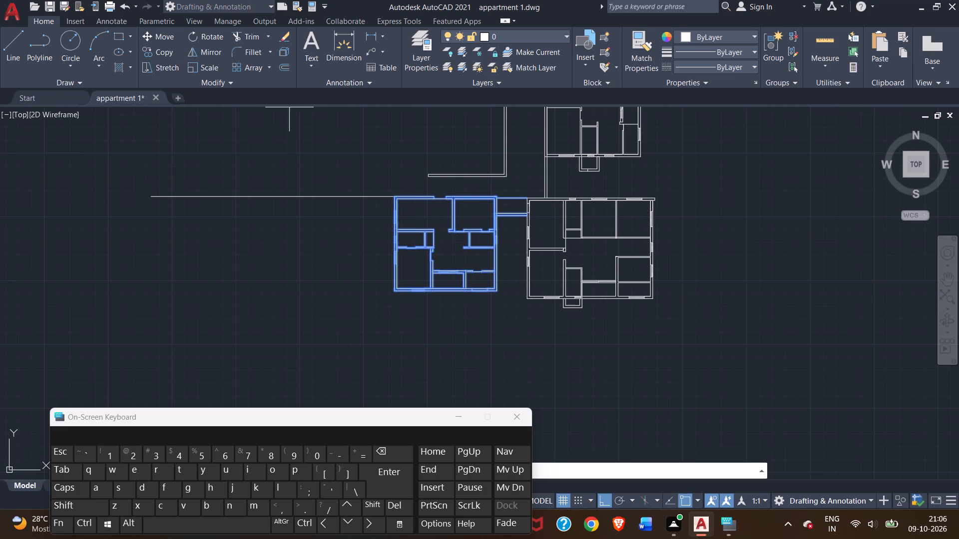
scroll(400, 196, up, 2)
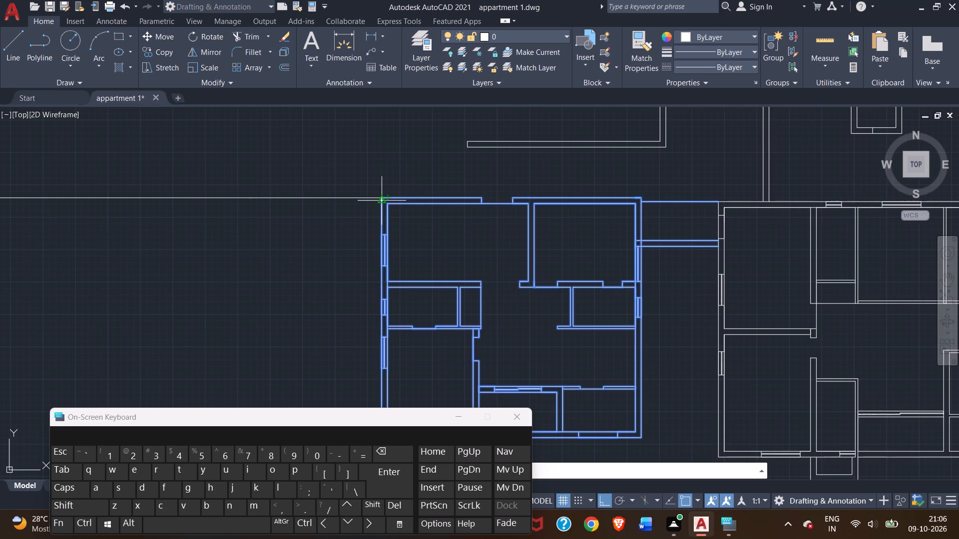
scroll(380, 194, up, 3)
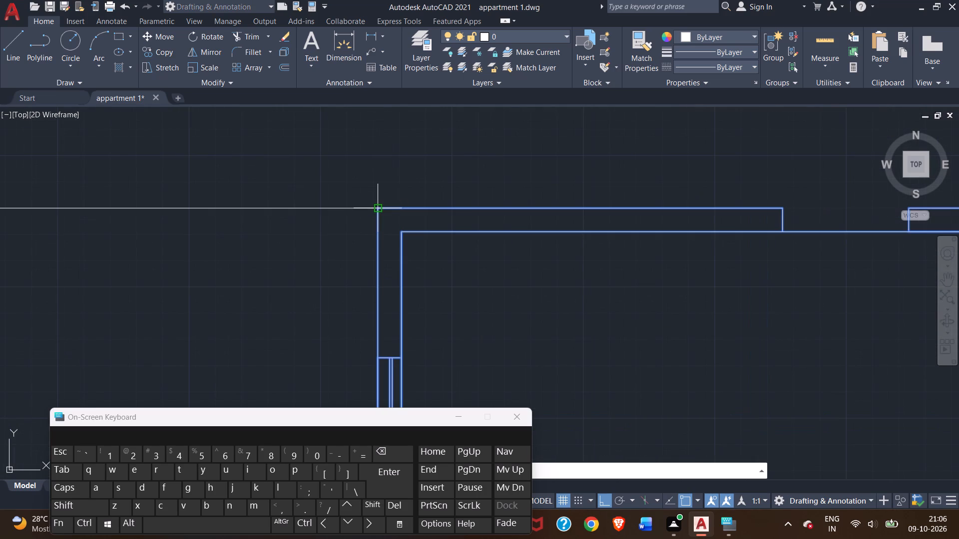
drag(379, 209, 90, 229)
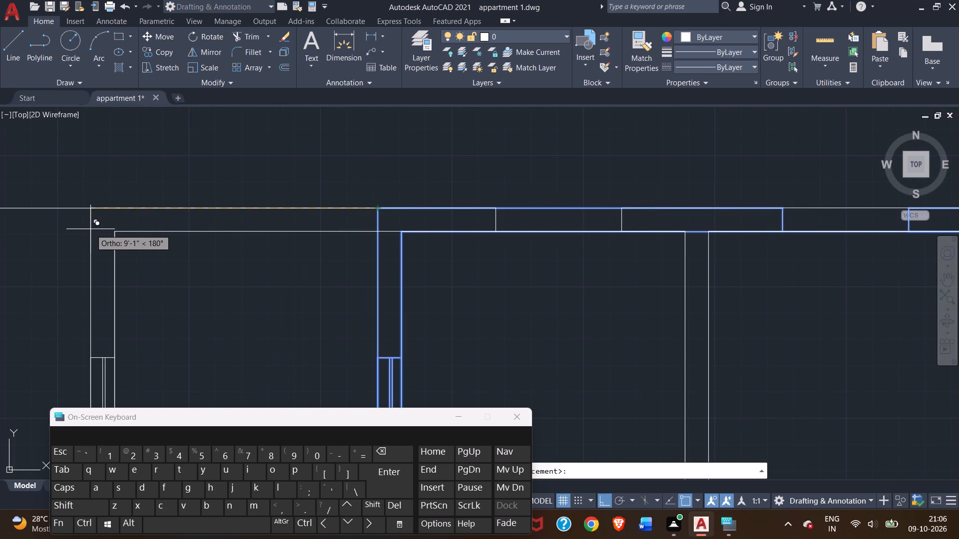
drag(90, 229, 0, 259)
scroll(90, 229, down, 3)
scroll(0, 259, down, 2)
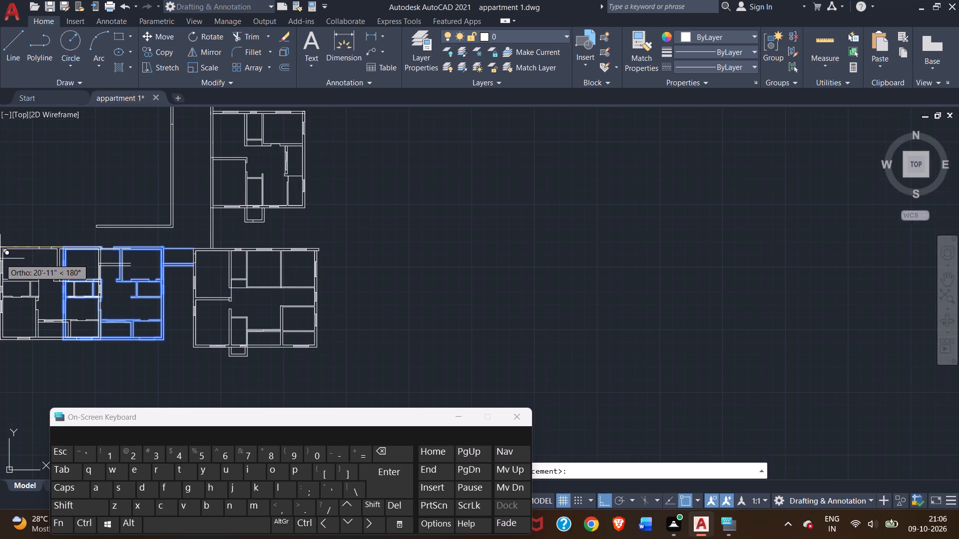
drag(0, 259, 561, 275)
scroll(0, 259, down, 2)
middle_drag(0, 259, 561, 275)
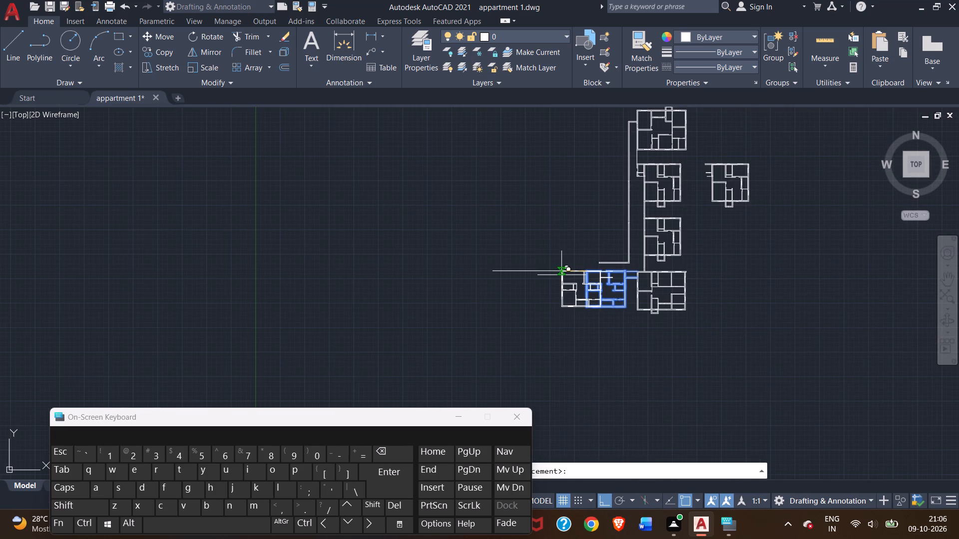
drag(561, 275, 535, 276)
scroll(535, 276, up, 3)
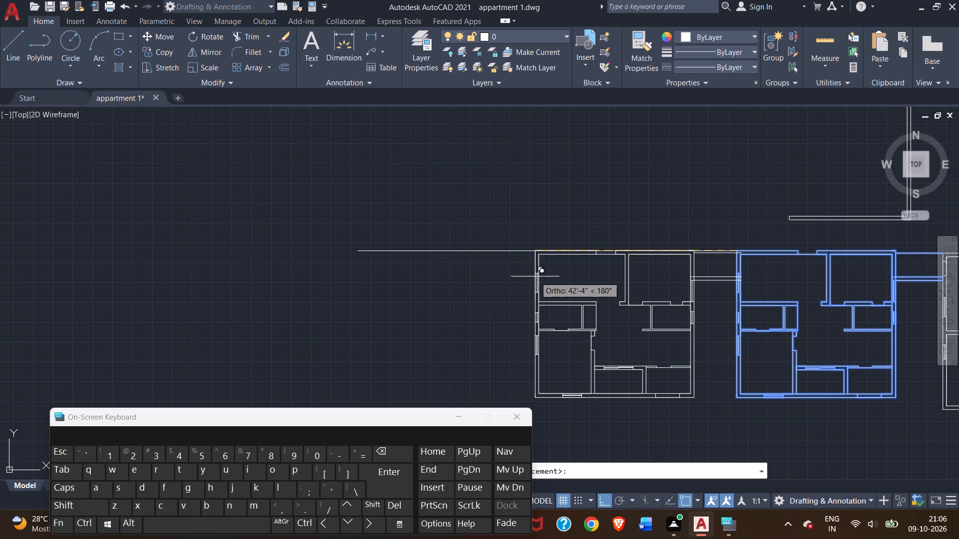
drag(535, 276, 531, 280)
scroll(531, 280, up, 2)
scroll(531, 280, down, 1)
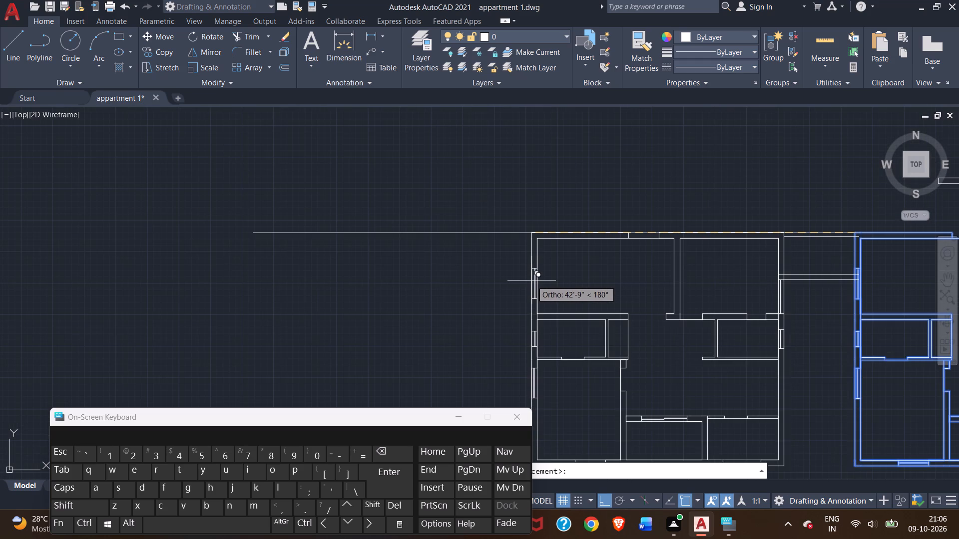
drag(531, 280, 531, 280)
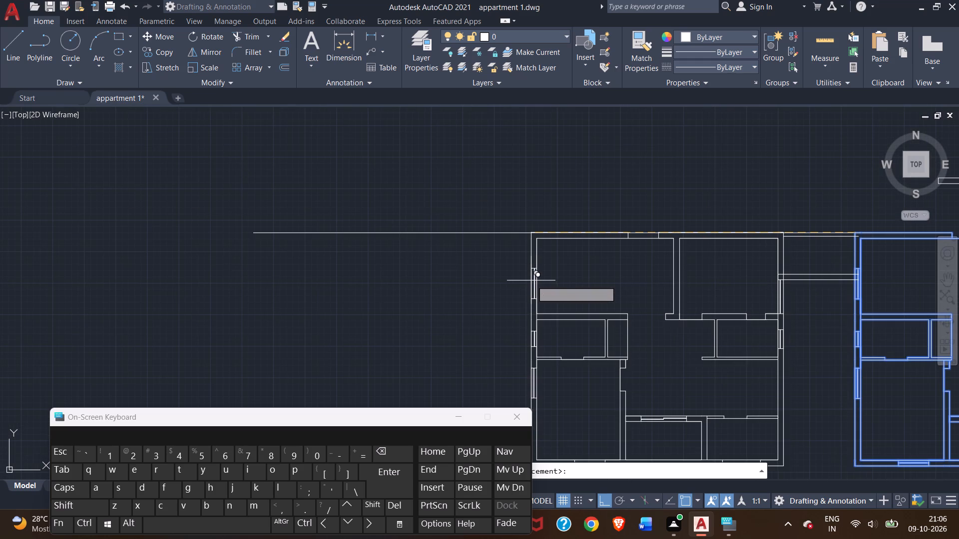
drag(531, 280, 527, 281)
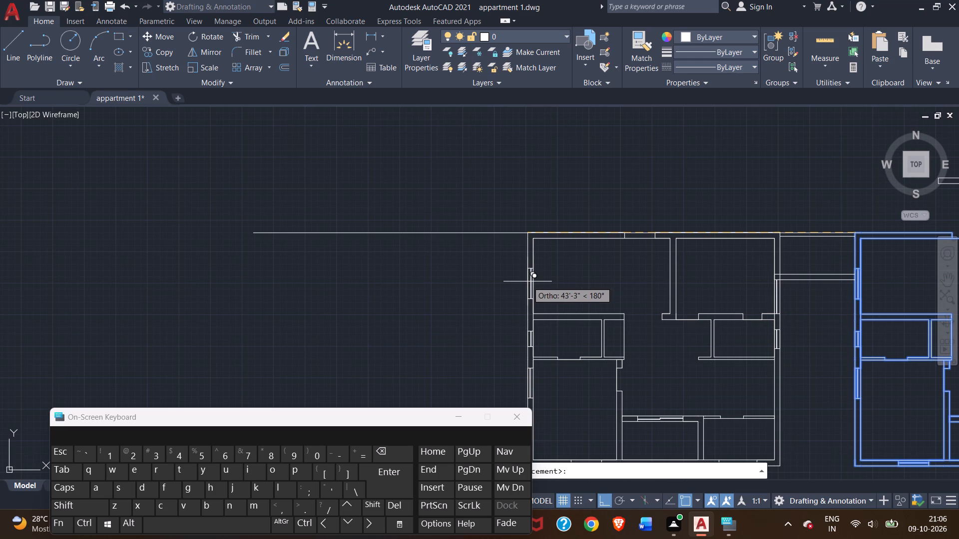
double_click(527, 281)
right_click(366, 306)
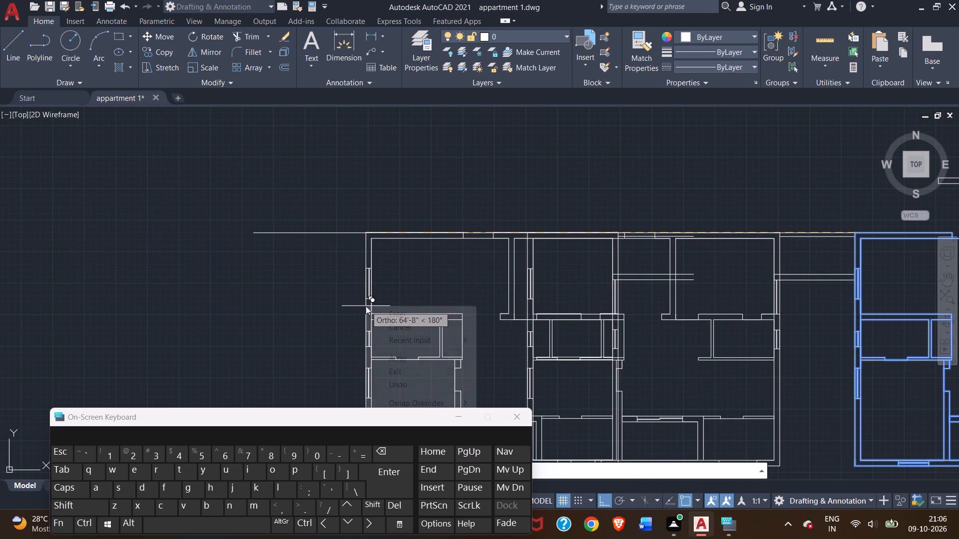
click(402, 315)
scroll(444, 313, down, 2)
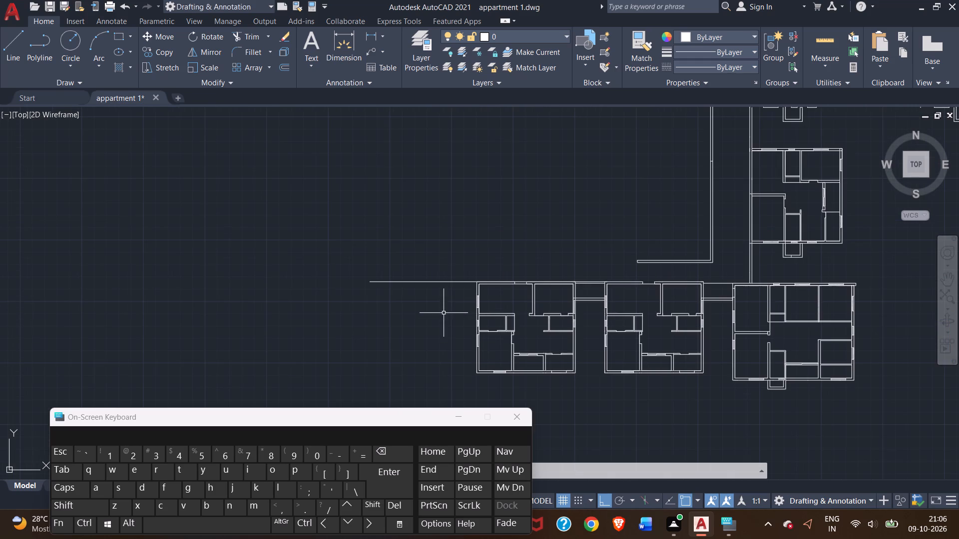
Examine the copied plan's top wall and door opening and its connection to the neighbouring plan.
scroll(587, 306, up, 3)
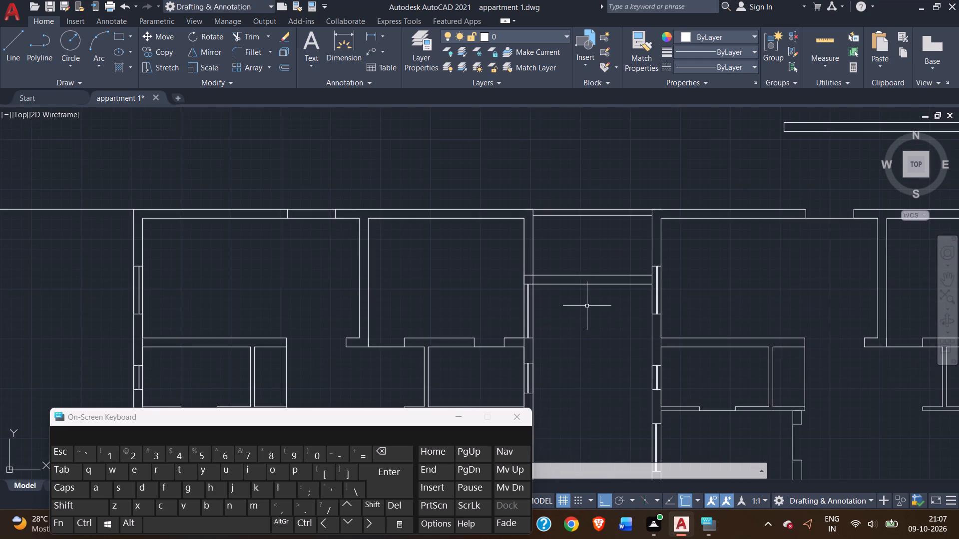
scroll(588, 305, up, 2)
scroll(588, 305, down, 2)
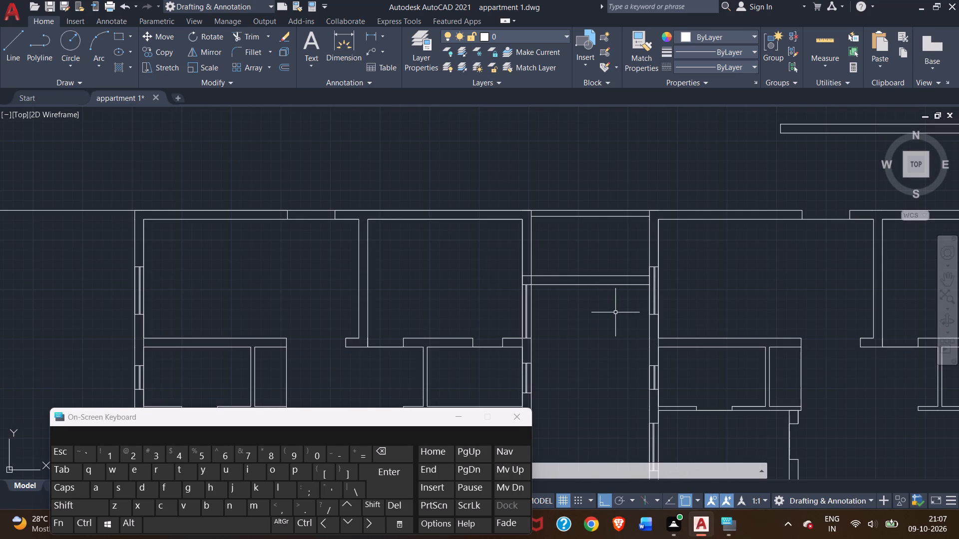
scroll(615, 312, down, 2)
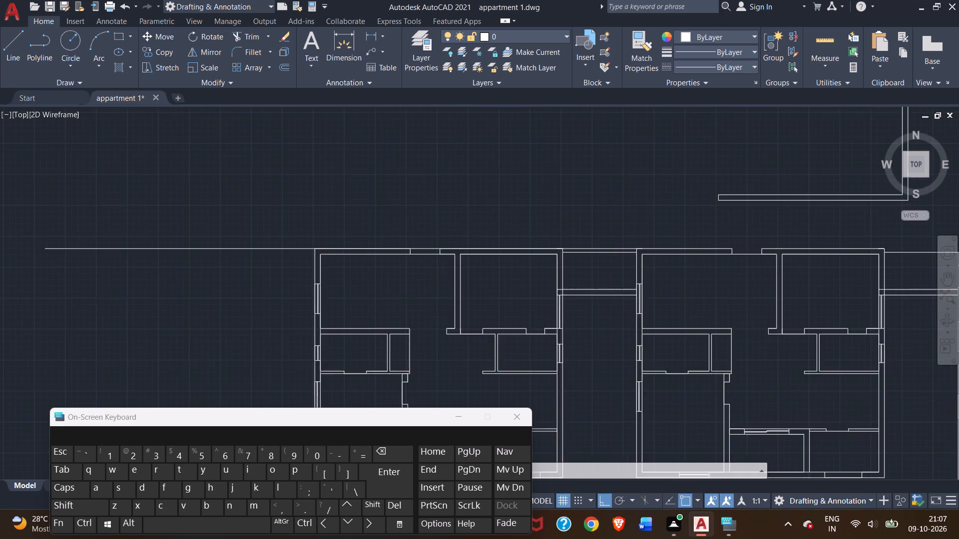
middle_drag(502, 177, 495, 124)
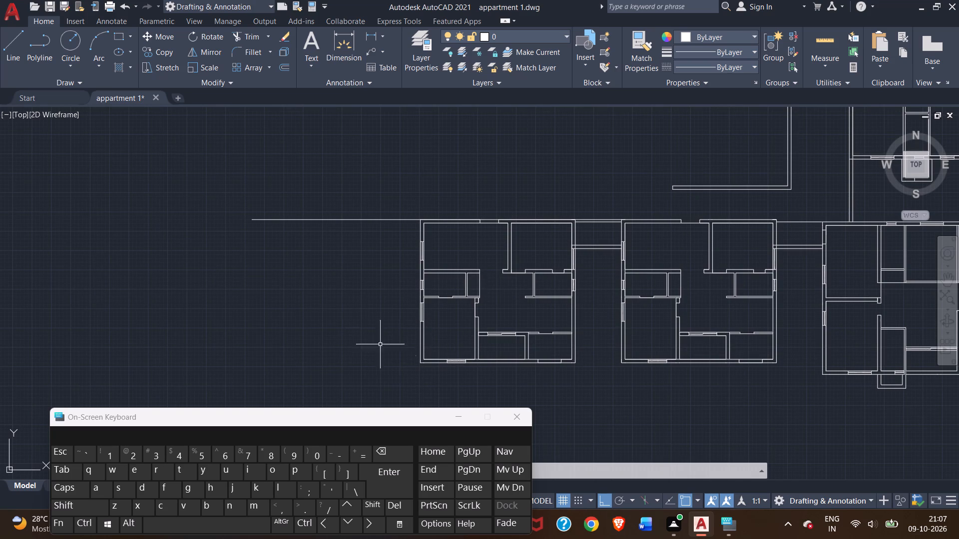
middle_drag(361, 276, 315, 300)
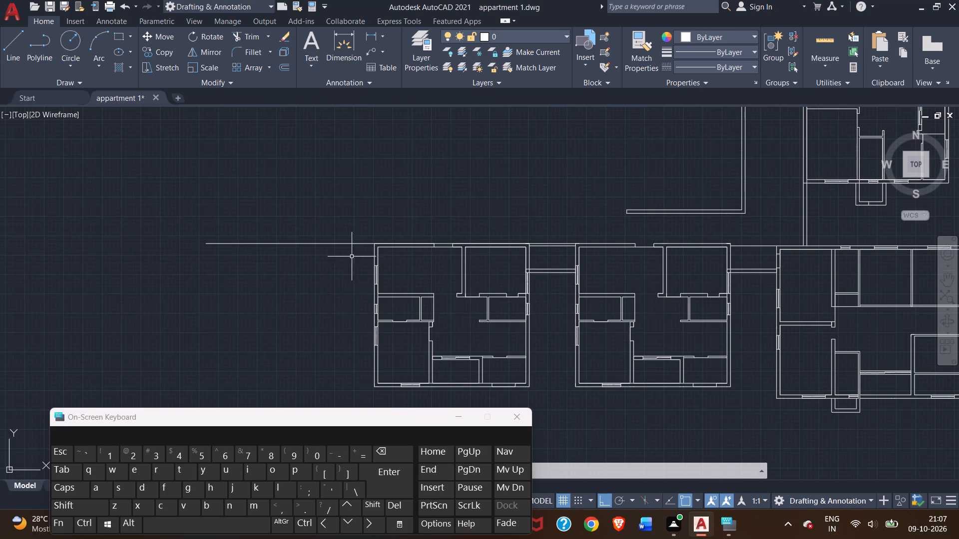
middle_drag(349, 254, 225, 249)
scroll(271, 273, up, 3)
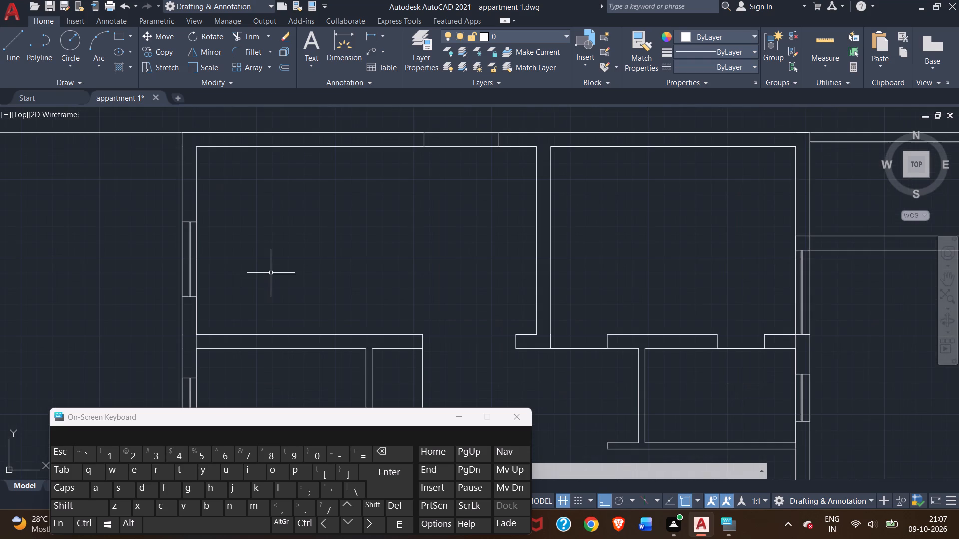
scroll(271, 273, down, 2)
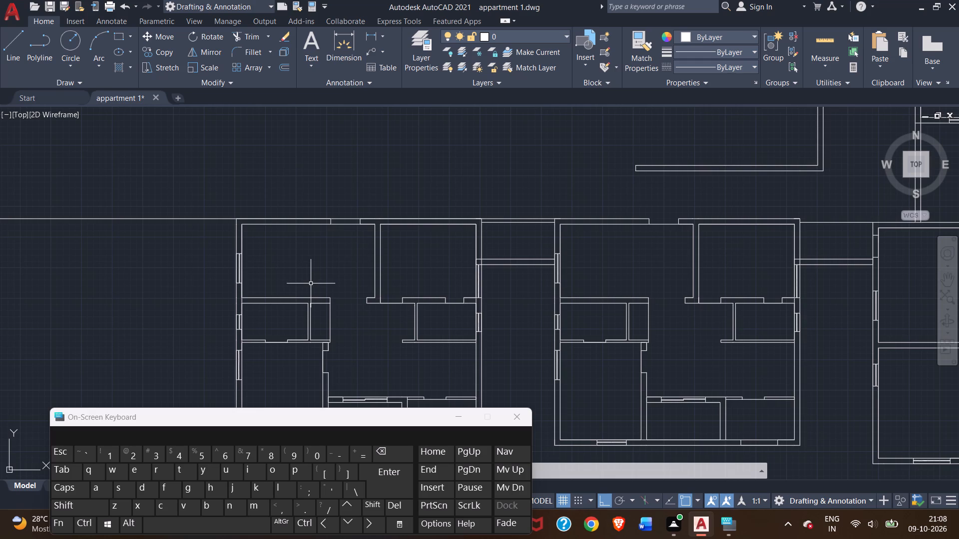
middle_drag(200, 270, 221, 226)
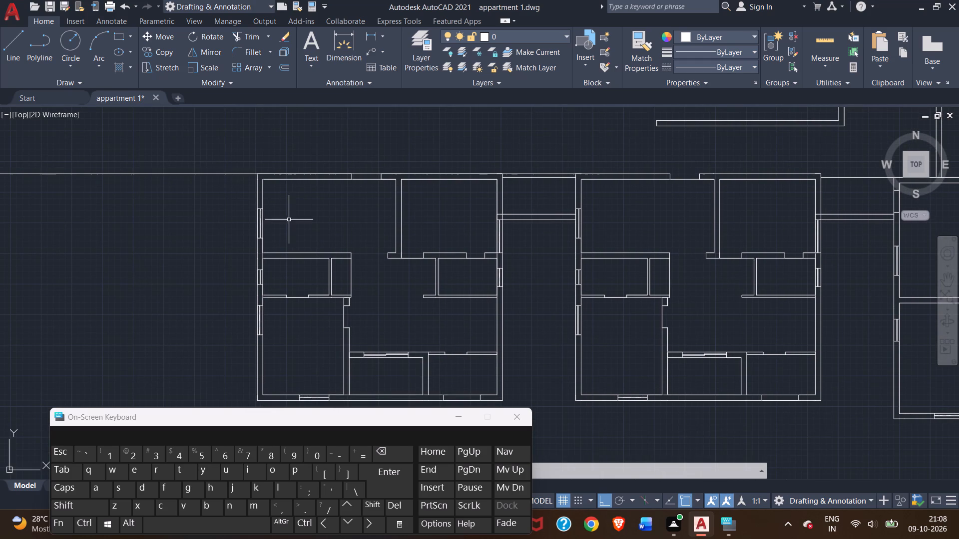
middle_drag(350, 198, 295, 287)
scroll(315, 272, up, 2)
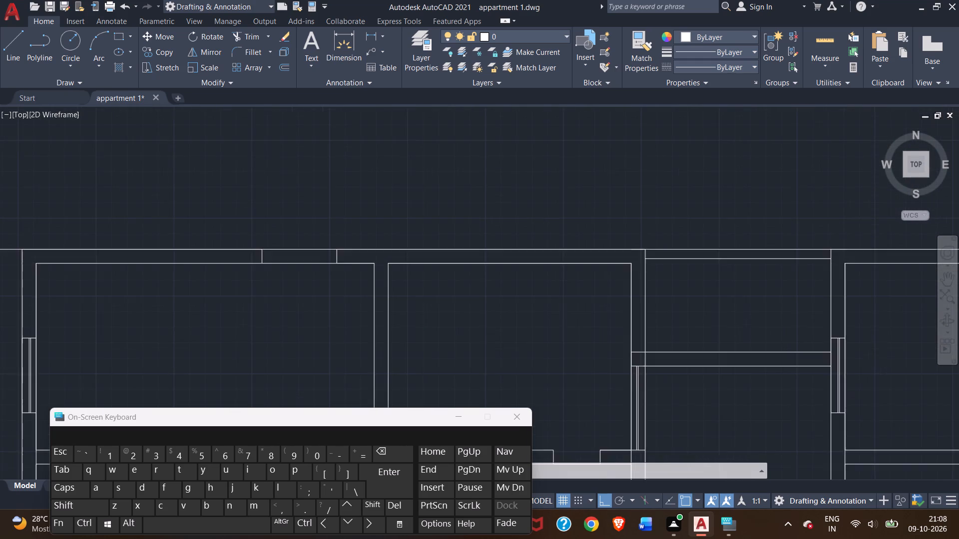
scroll(315, 272, up, 1)
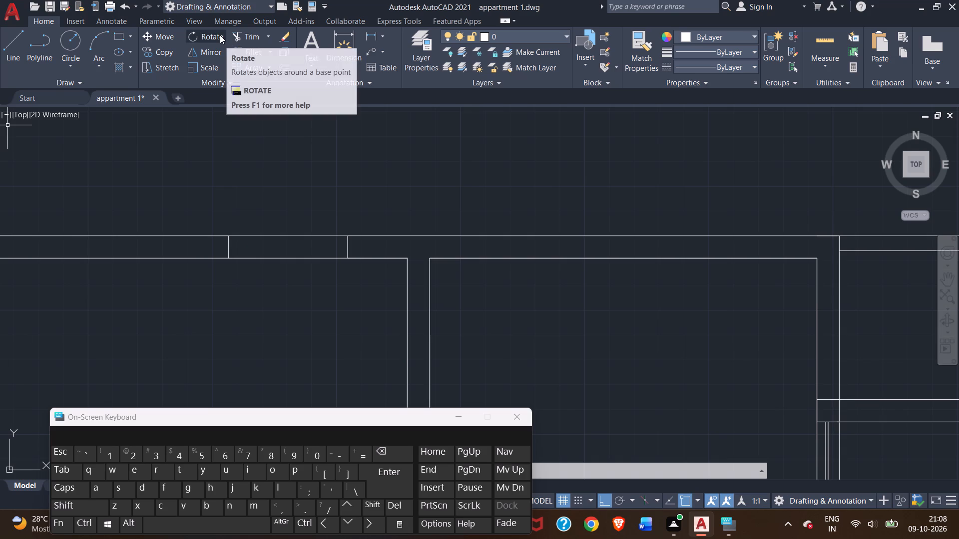
Trim the line segment crossing the door opening in the copied left-hand plan's top wall.
double_click(235, 29)
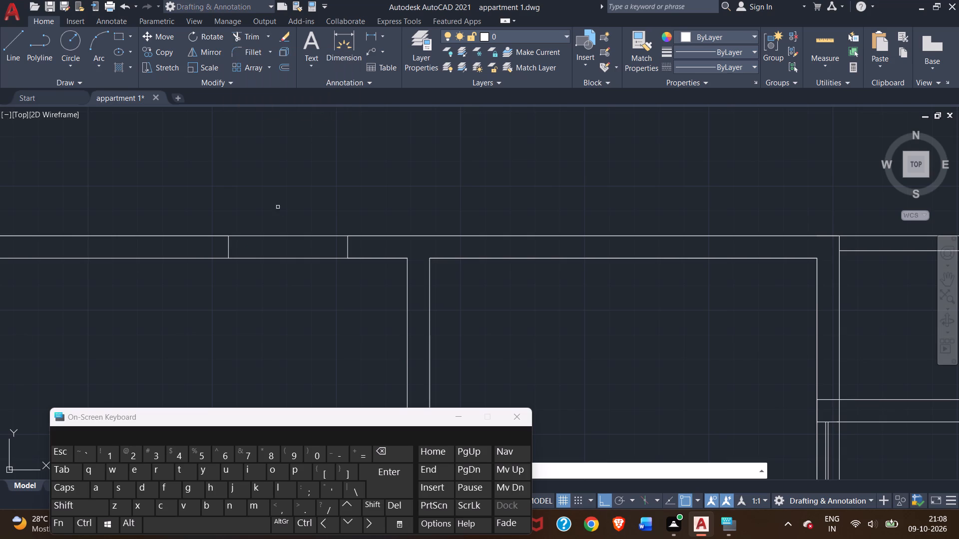
double_click(285, 235)
Draw a 5' horizontal line midway through the wall thickness across the opening in the leftmost plan's bottom wall, at its lower right-hand room.
scroll(277, 332, down, 2)
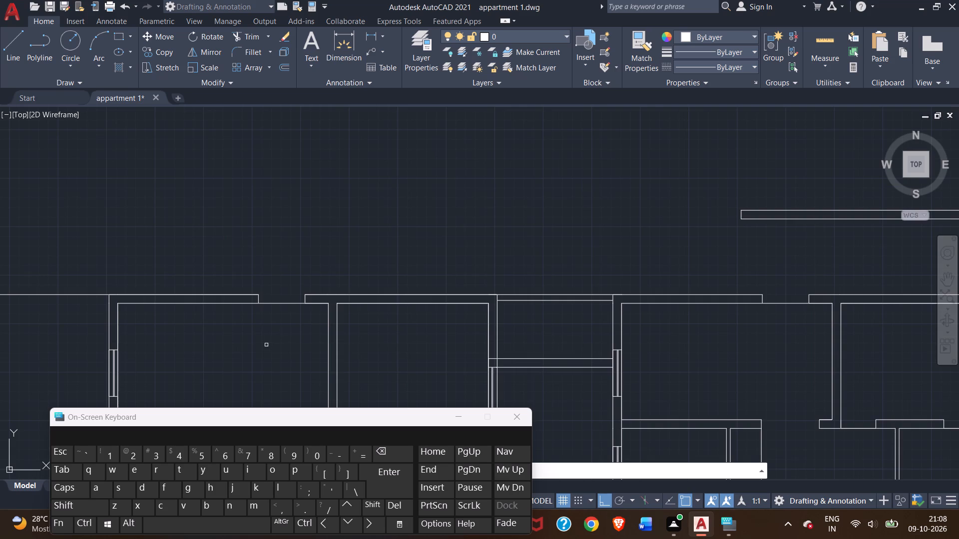
middle_drag(266, 345, 282, 262)
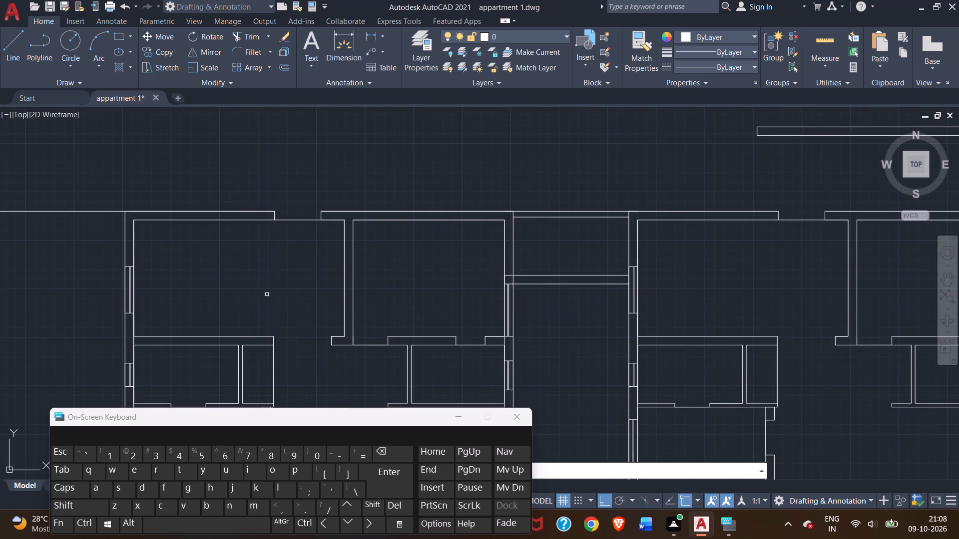
scroll(260, 294, down, 1)
middle_drag(261, 293, 293, 205)
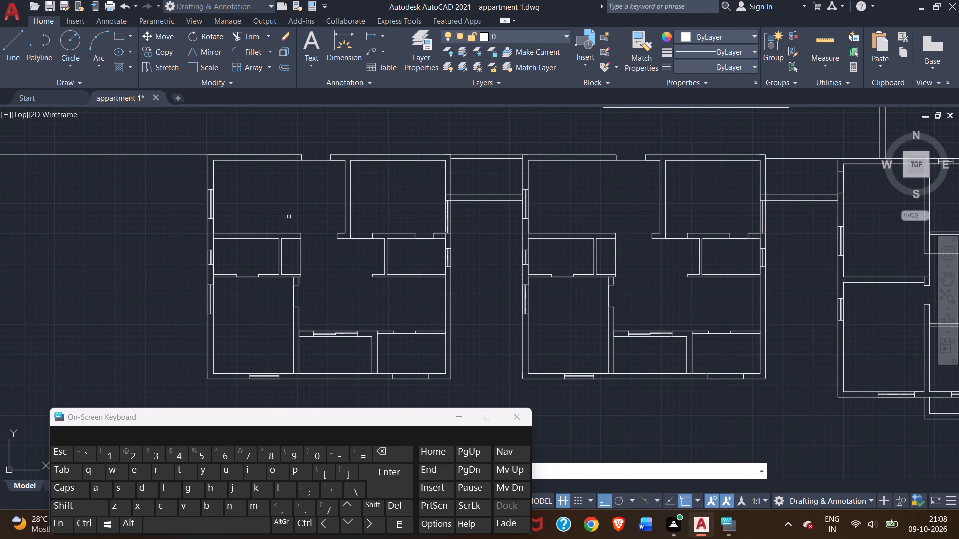
scroll(136, 245, up, 1)
middle_drag(136, 245, 146, 224)
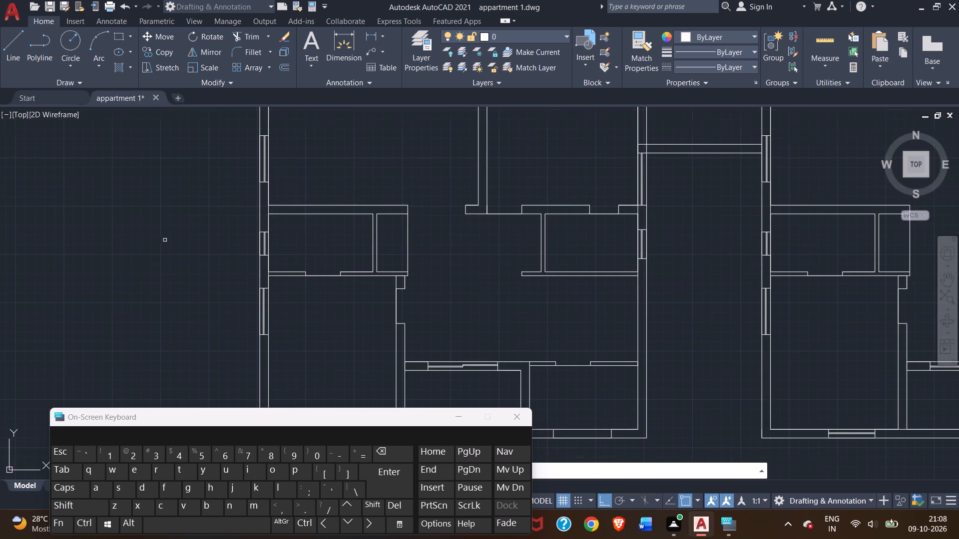
scroll(165, 240, down, 2)
click(18, 38)
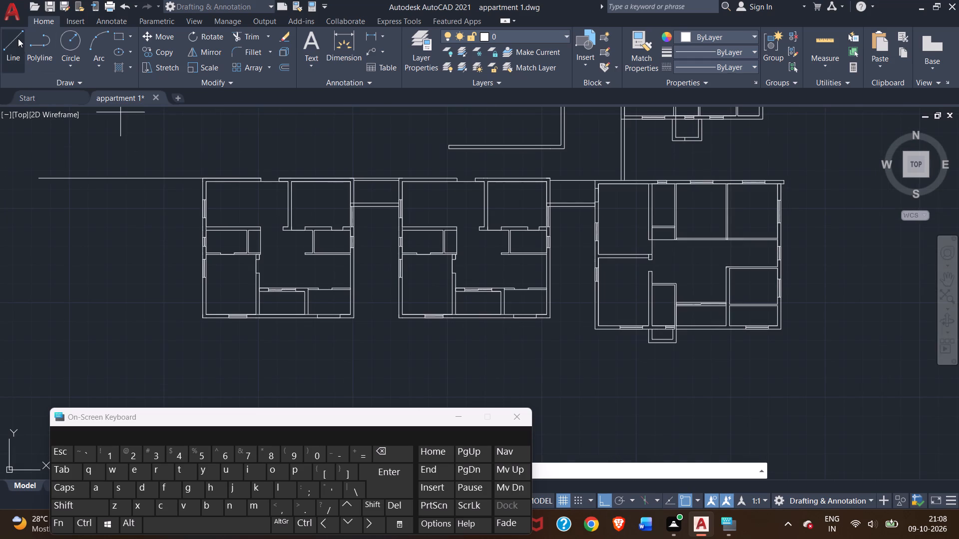
scroll(299, 311, up, 2)
scroll(373, 334, up, 2)
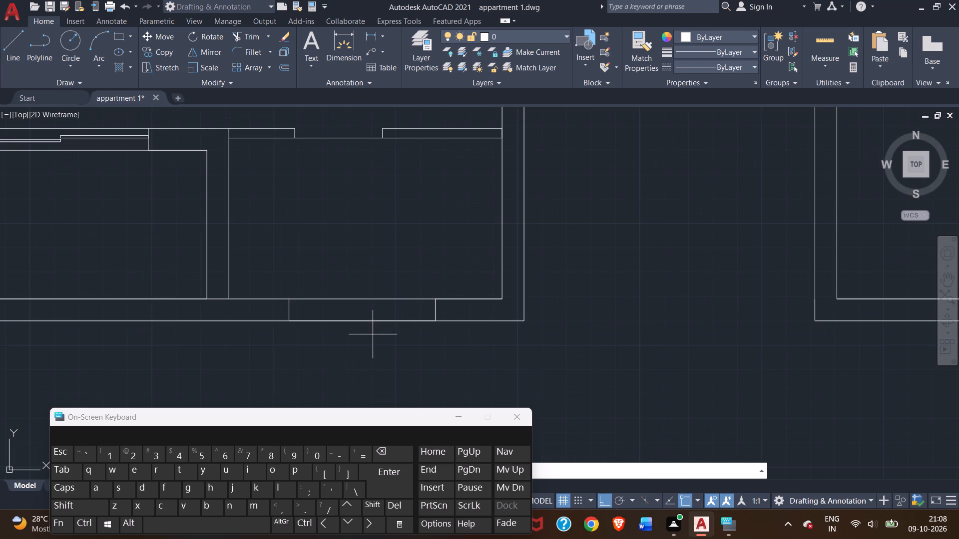
scroll(309, 329, up, 2)
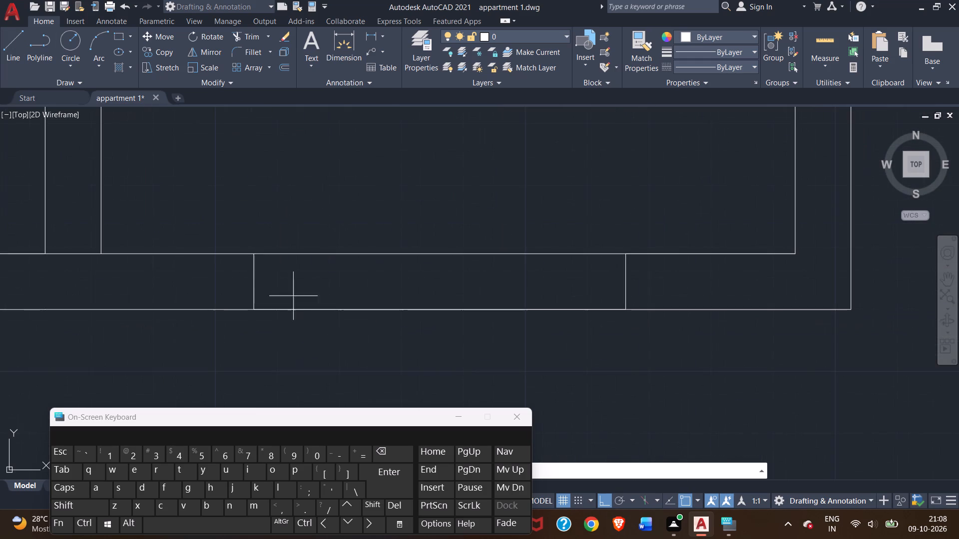
click(252, 281)
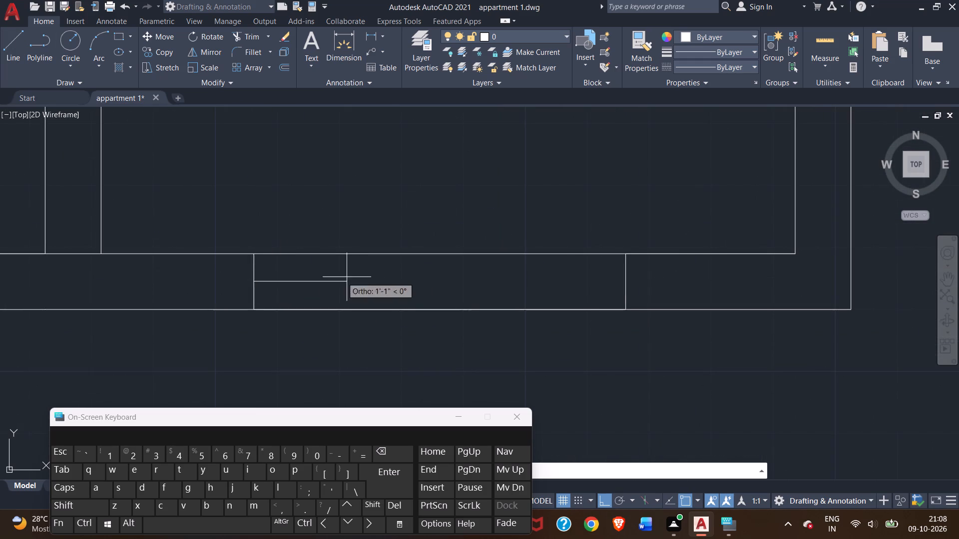
click(625, 281)
right_click(621, 281)
right_click(621, 281)
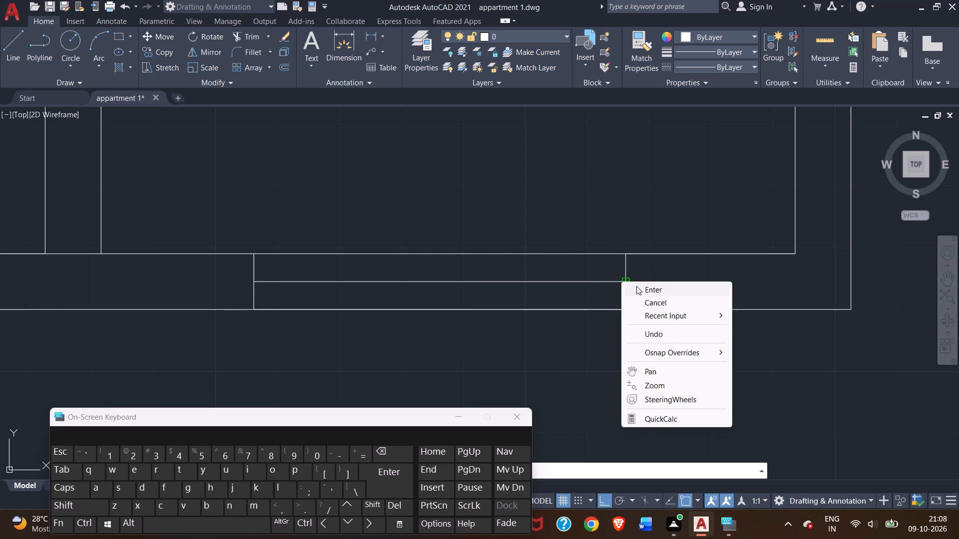
click(637, 286)
Offset the new window line 1" upwards within the bottom wall opening.
double_click(599, 281)
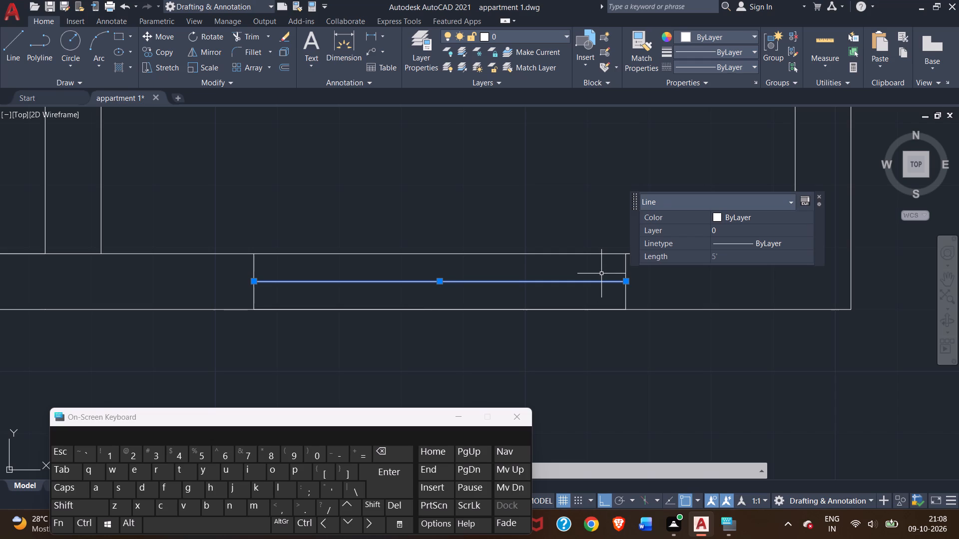
text(off)
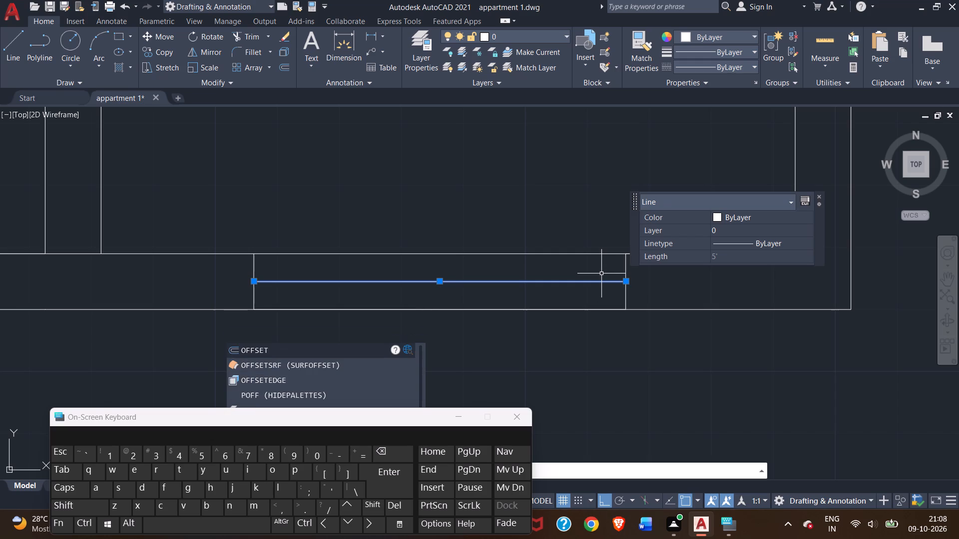
key(Return)
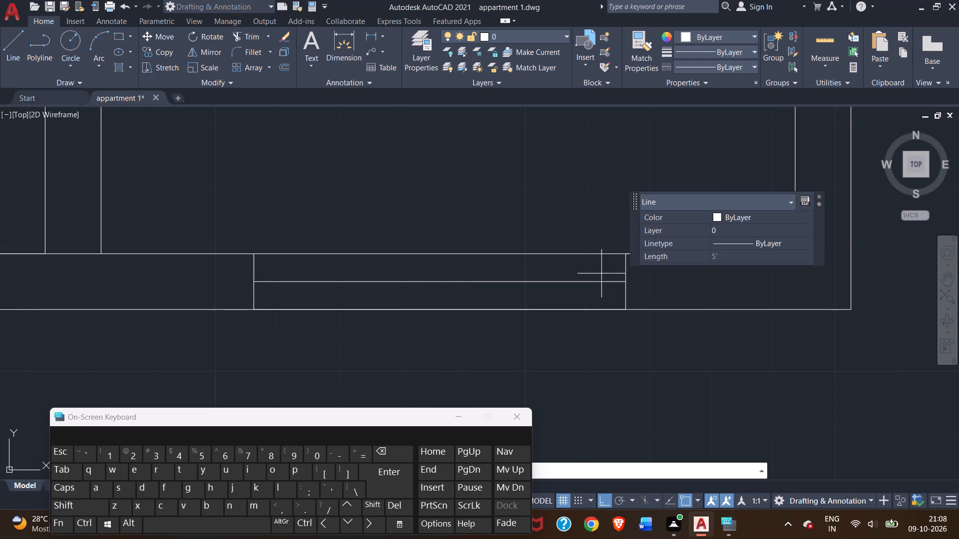
key(1)
key(shift+quotedbl)
key(Return)
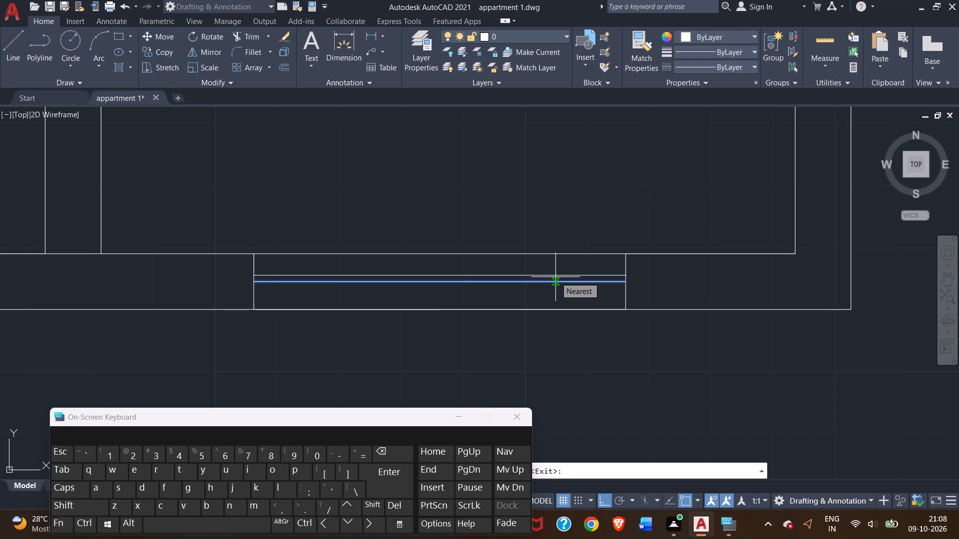
scroll(555, 277, up, 2)
double_click(555, 270)
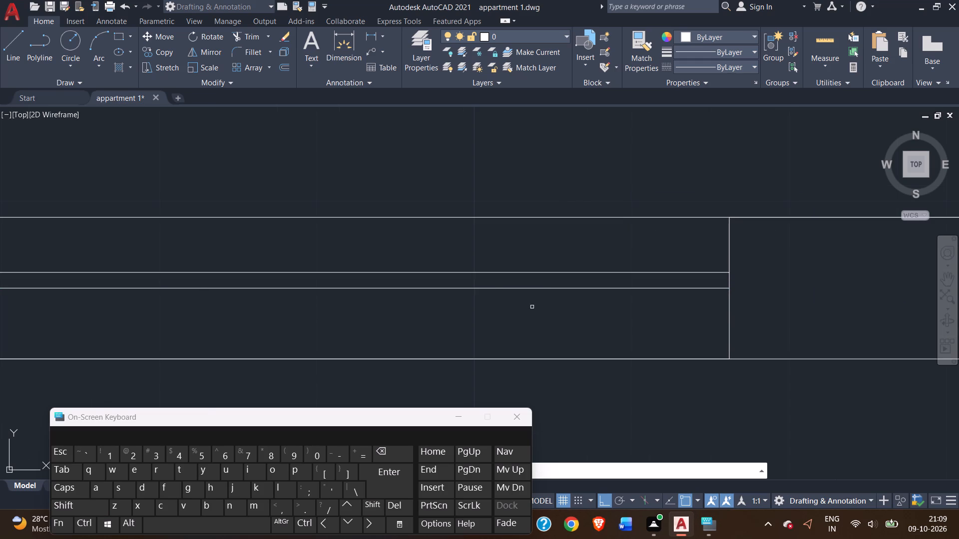
Examine the lower row's plans, their connecting walls and the L-shaped double wall above them.
scroll(527, 311, down, 6)
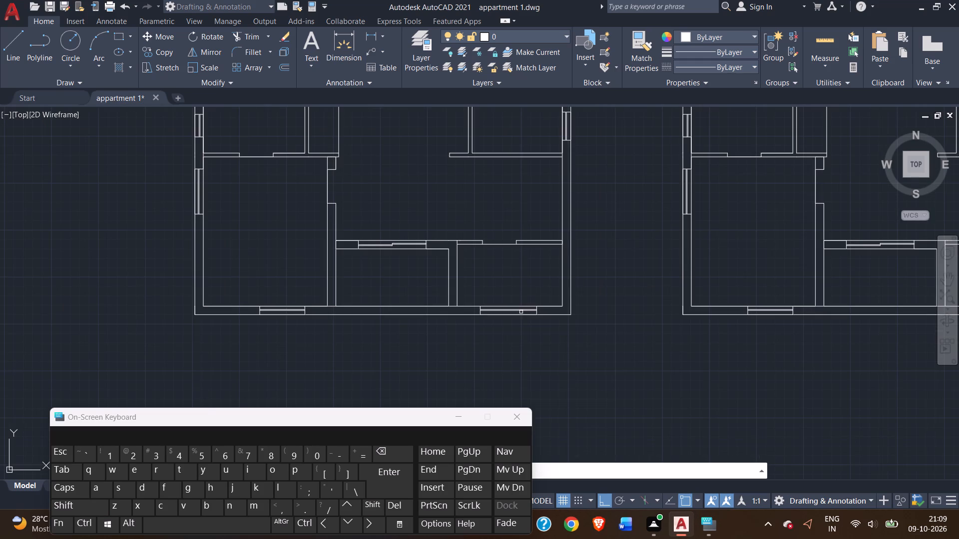
middle_drag(237, 220, 284, 343)
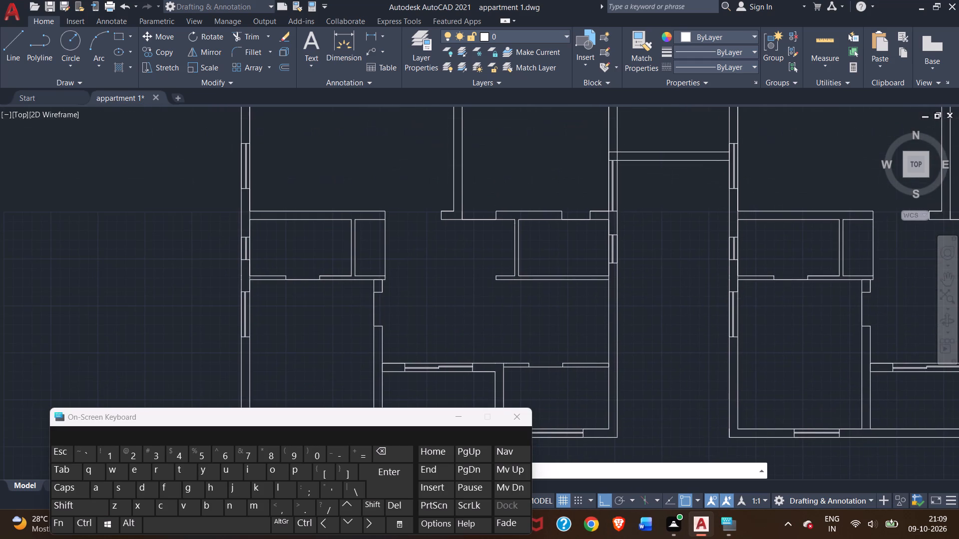
middle_drag(147, 246, 202, 355)
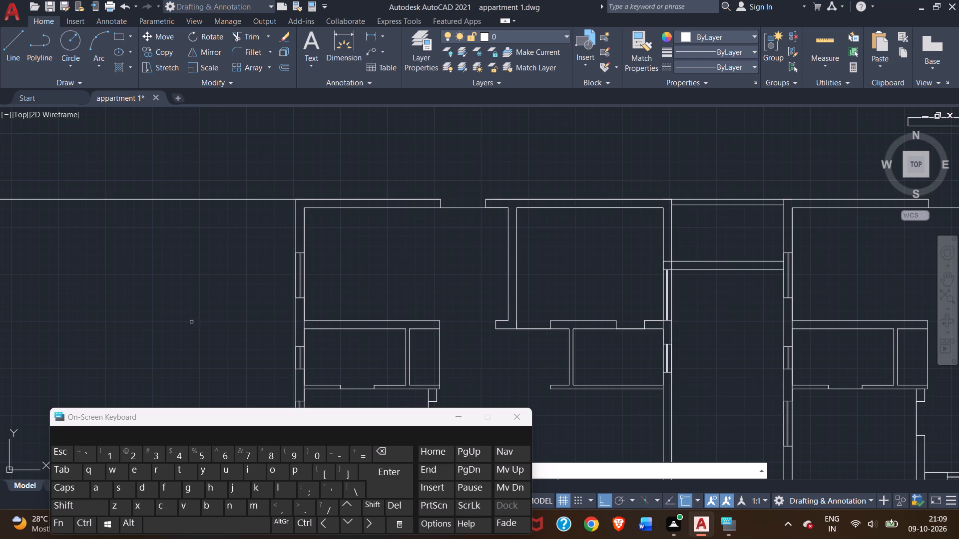
middle_drag(185, 290, 192, 296)
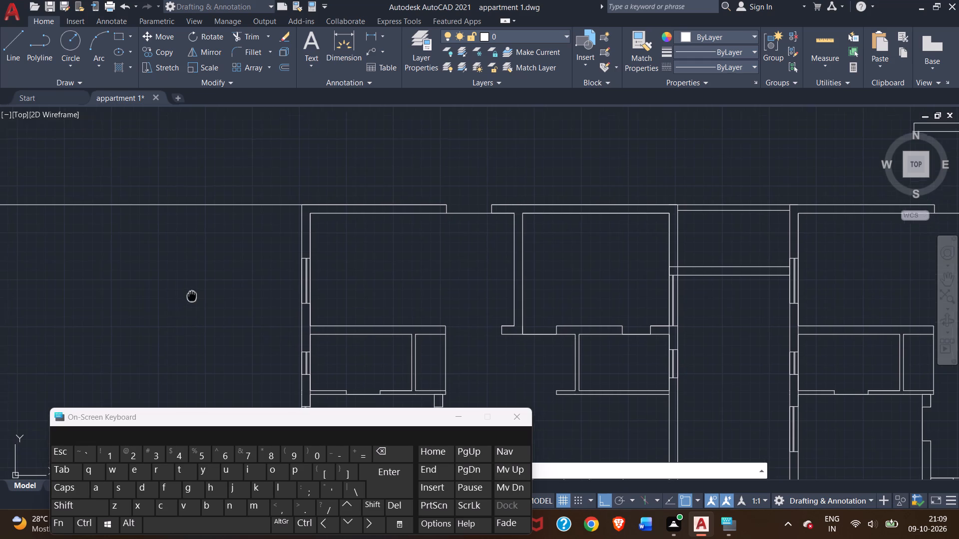
middle_drag(192, 296, 226, 364)
scroll(219, 355, down, 2)
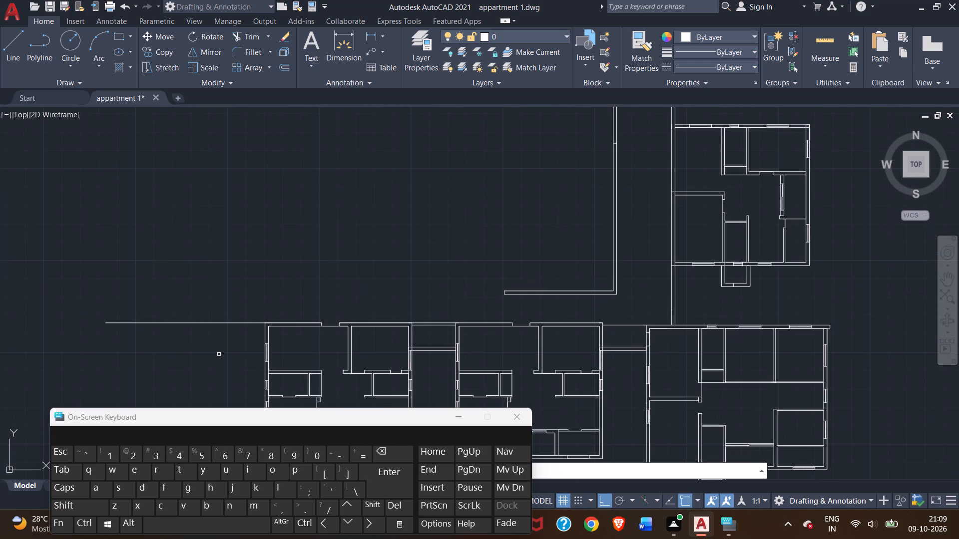
middle_drag(216, 353, 216, 352)
middle_drag(216, 352, 201, 314)
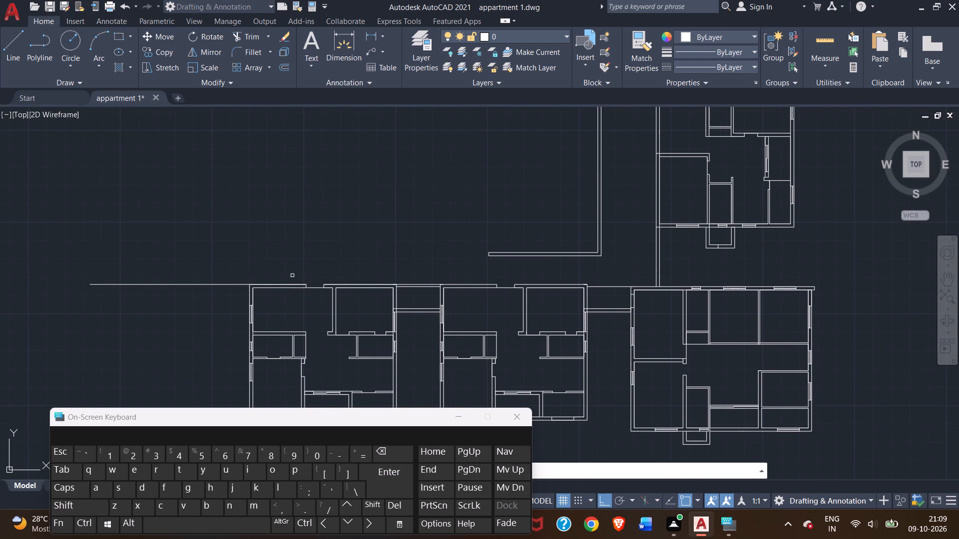
scroll(305, 257, up, 1)
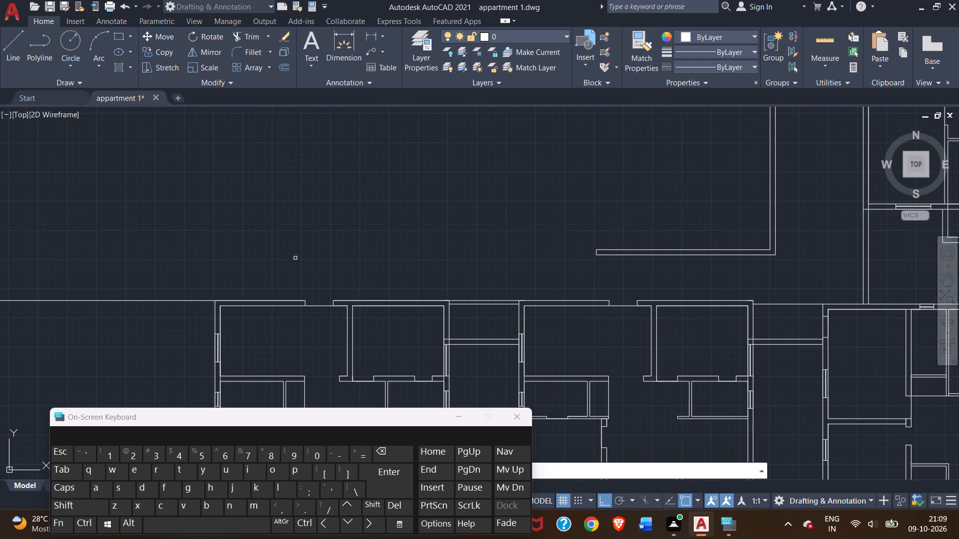
Draw a long horizontal line leftwards from the lower corner of the L-shaped wall's left end, ending just past the lower row's top line.
click(12, 44)
scroll(611, 274, up, 2)
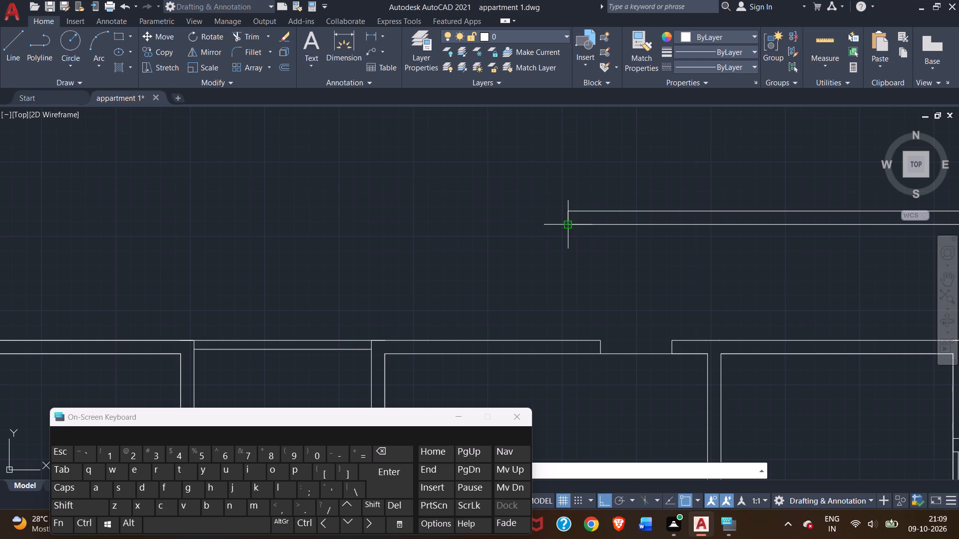
click(569, 226)
scroll(363, 243, down, 3)
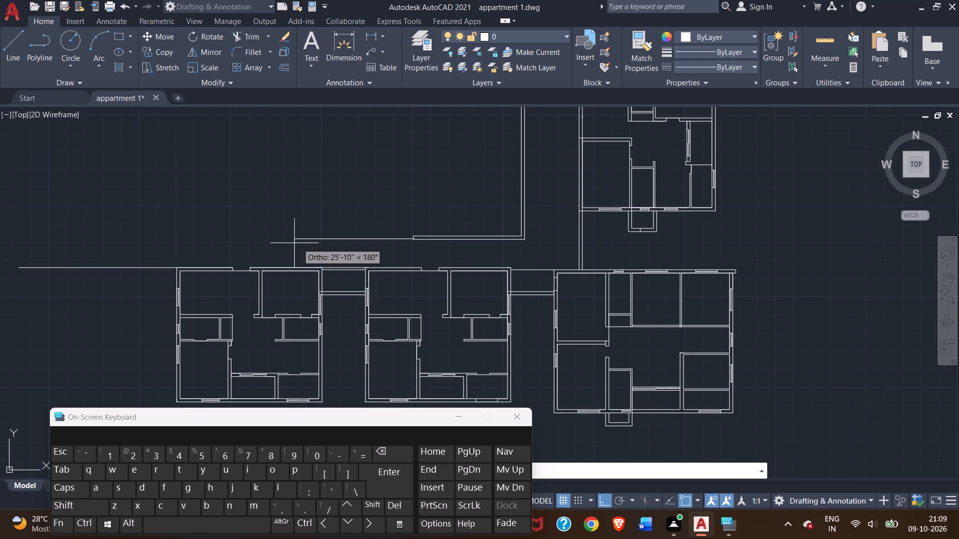
middle_drag(138, 234, 254, 229)
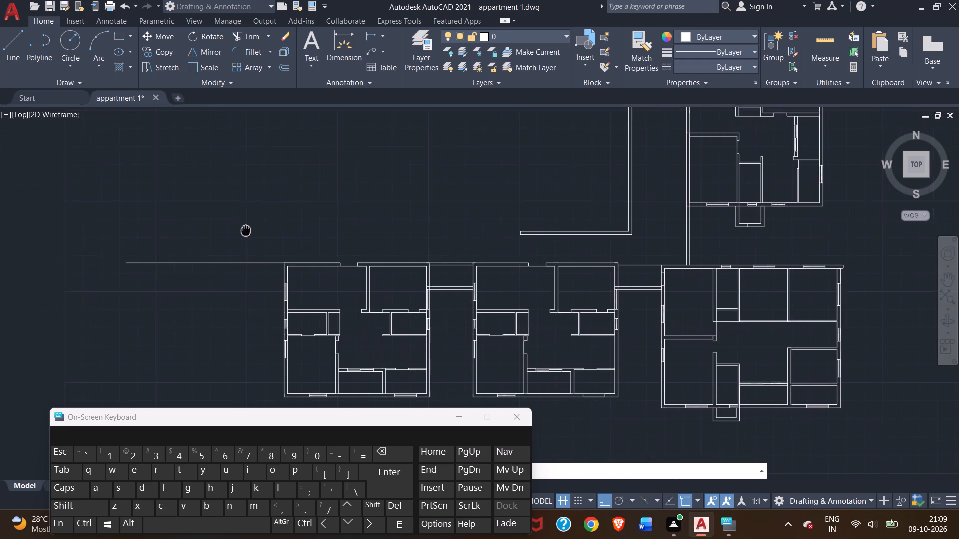
middle_drag(254, 229, 267, 228)
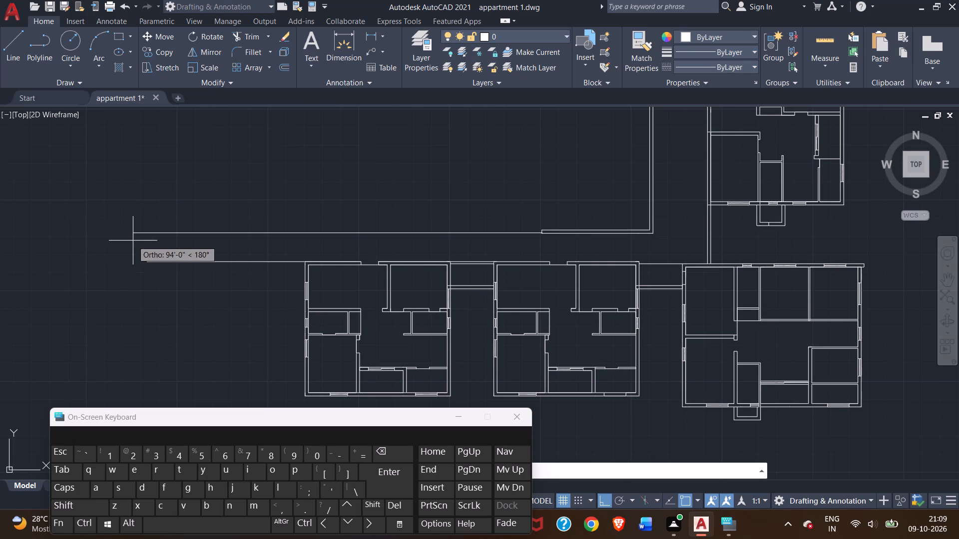
click(141, 239)
right_click(122, 241)
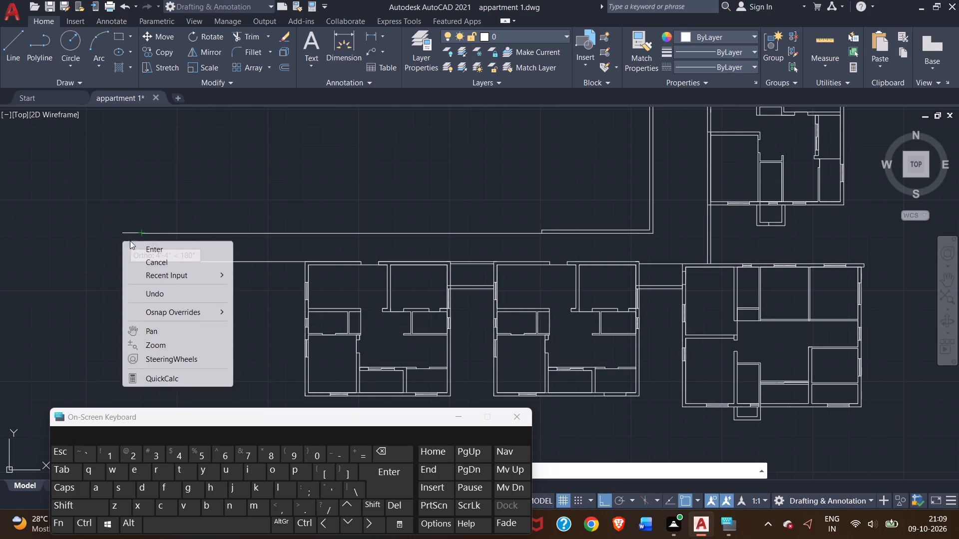
click(143, 246)
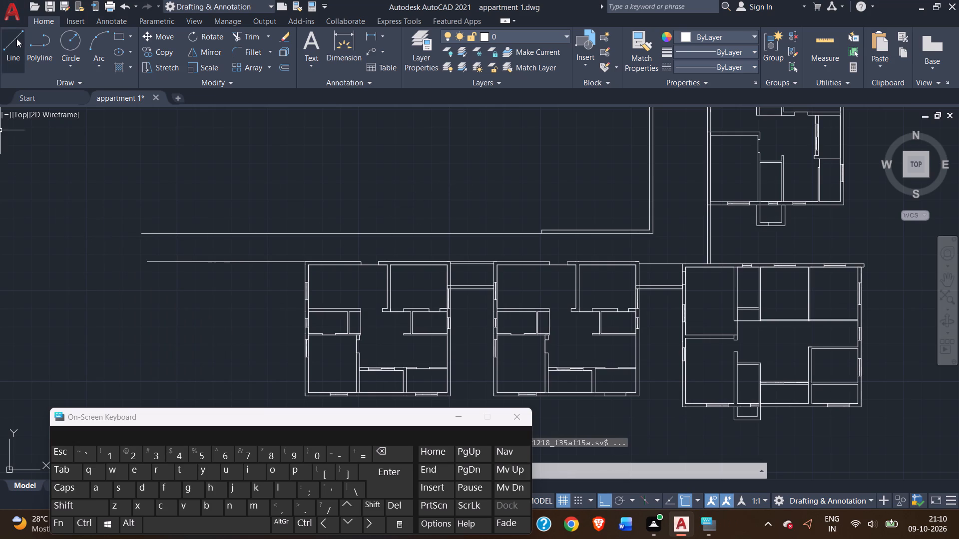
Draw a line about 90' leftwards from the L-shaped wall's upper left-end corner, closing it down to the lower line's left end.
click(16, 43)
scroll(539, 227, up, 2)
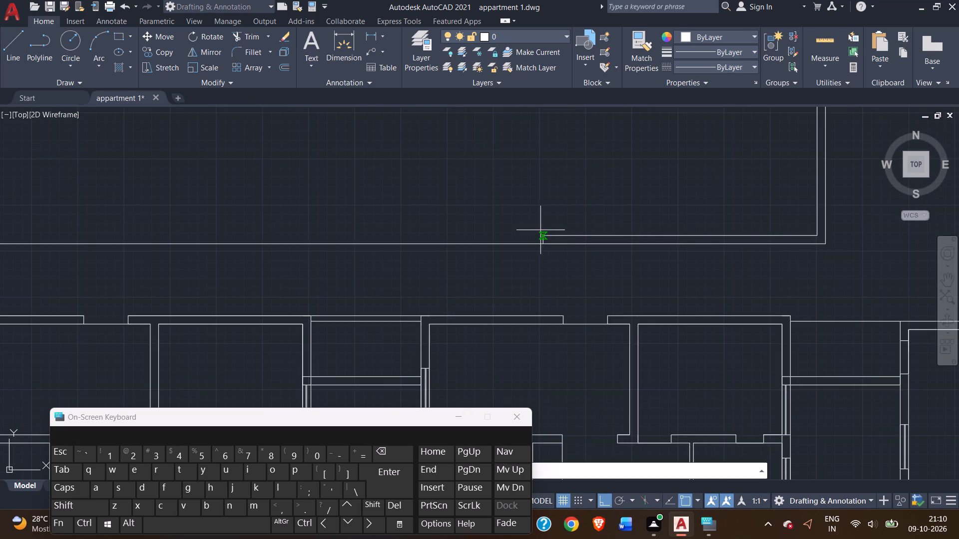
scroll(540, 230, up, 2)
click(545, 242)
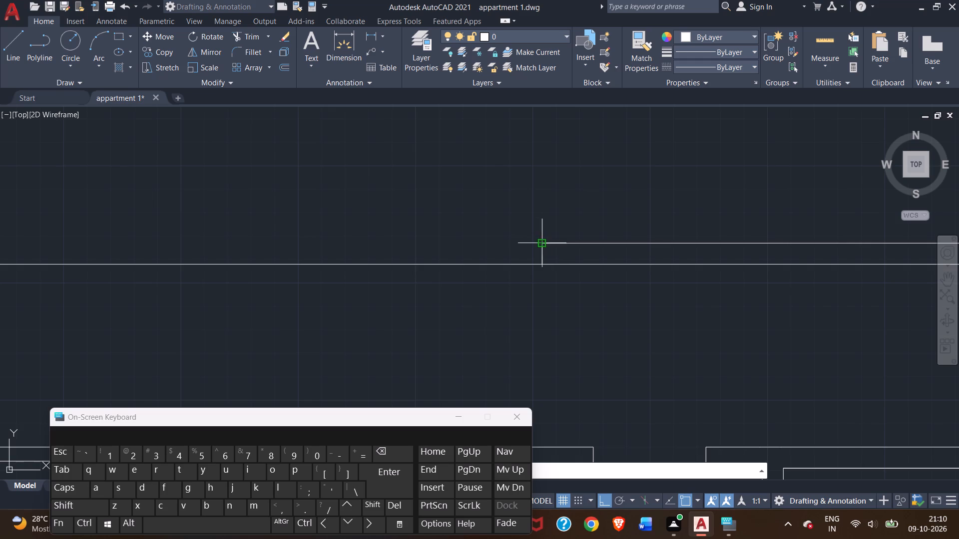
scroll(439, 231, down, 1)
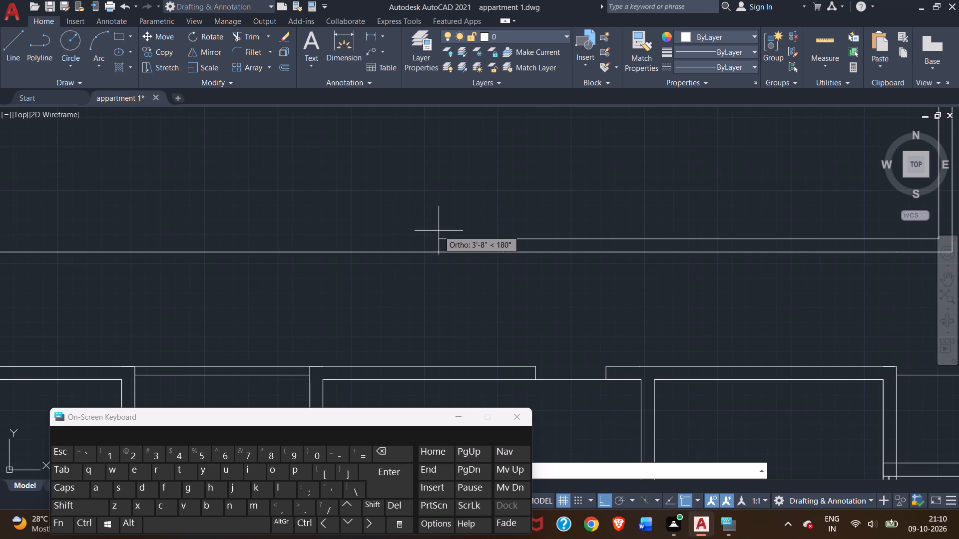
middle_drag(439, 231, 515, 224)
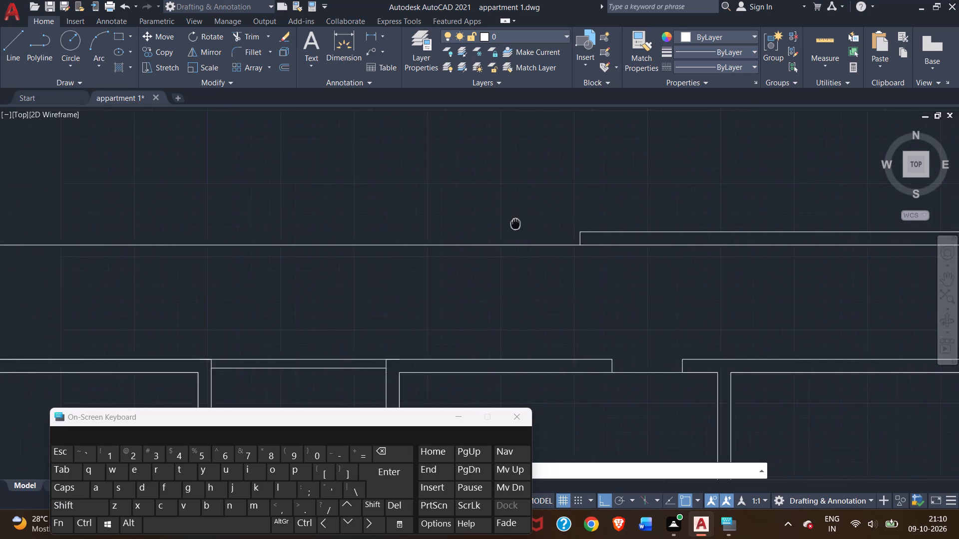
middle_drag(515, 224, 686, 212)
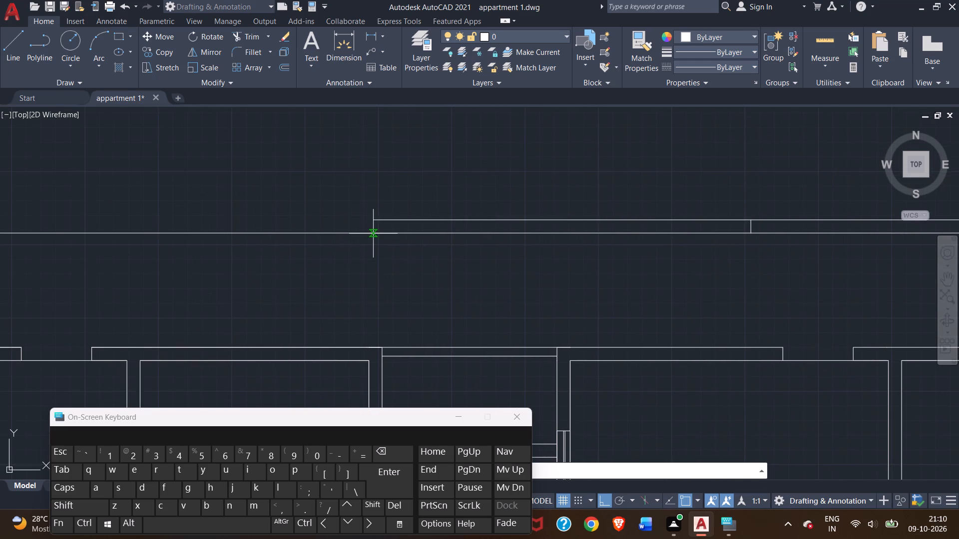
scroll(373, 234, down, 1)
middle_drag(345, 222, 630, 192)
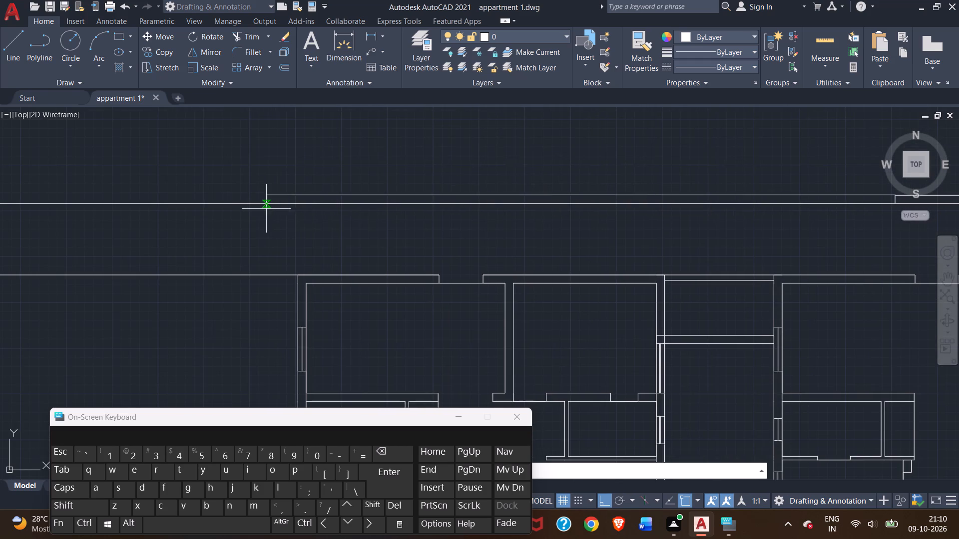
scroll(265, 208, down, 2)
middle_drag(257, 191, 522, 187)
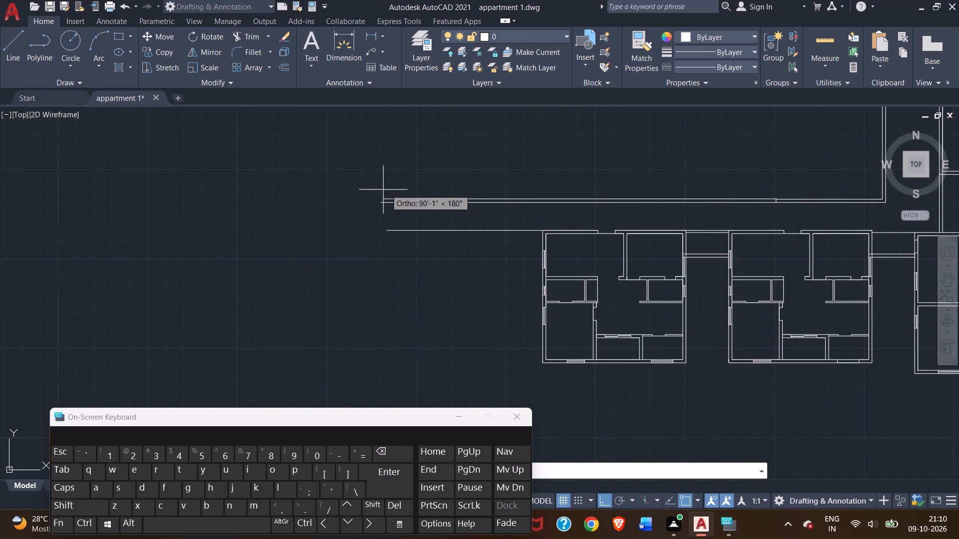
scroll(366, 191, up, 2)
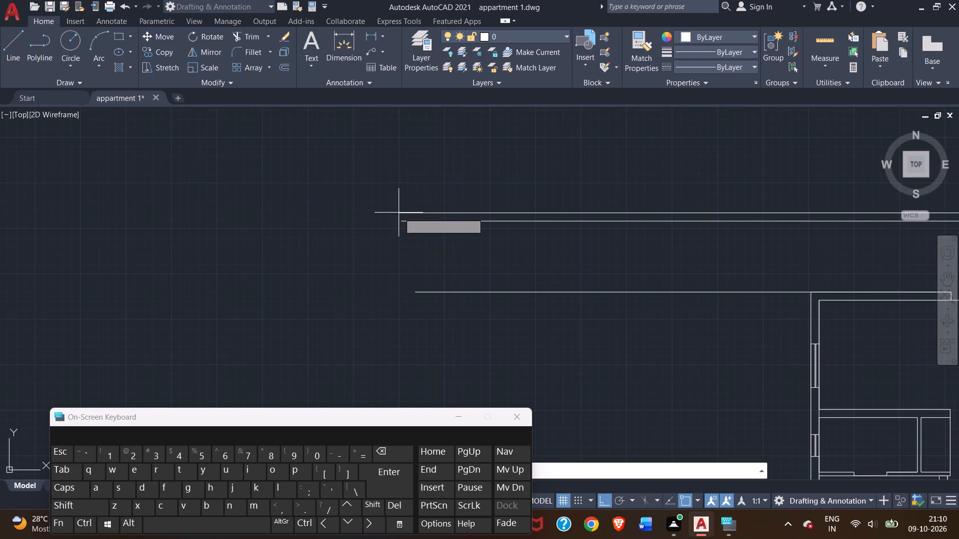
click(400, 213)
click(401, 220)
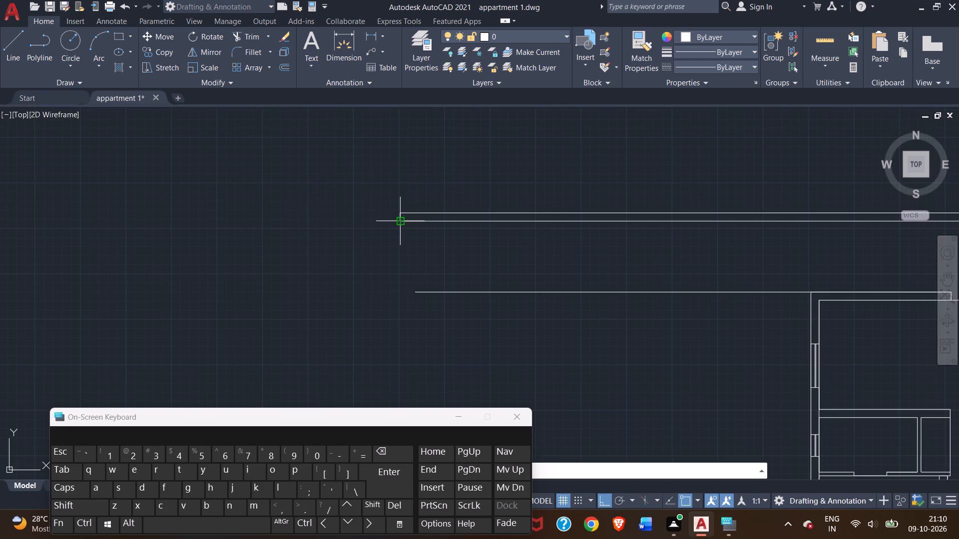
right_click(389, 234)
click(411, 242)
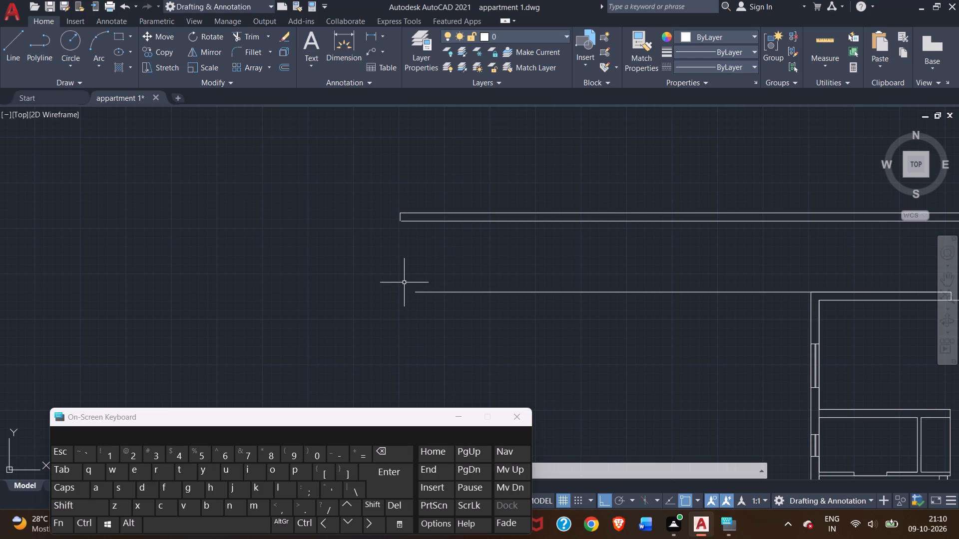
Examine the extended double wall and its spacing above the plans of the lower row.
scroll(403, 280, down, 1)
middle_drag(528, 279, 289, 245)
middle_drag(425, 236, 345, 232)
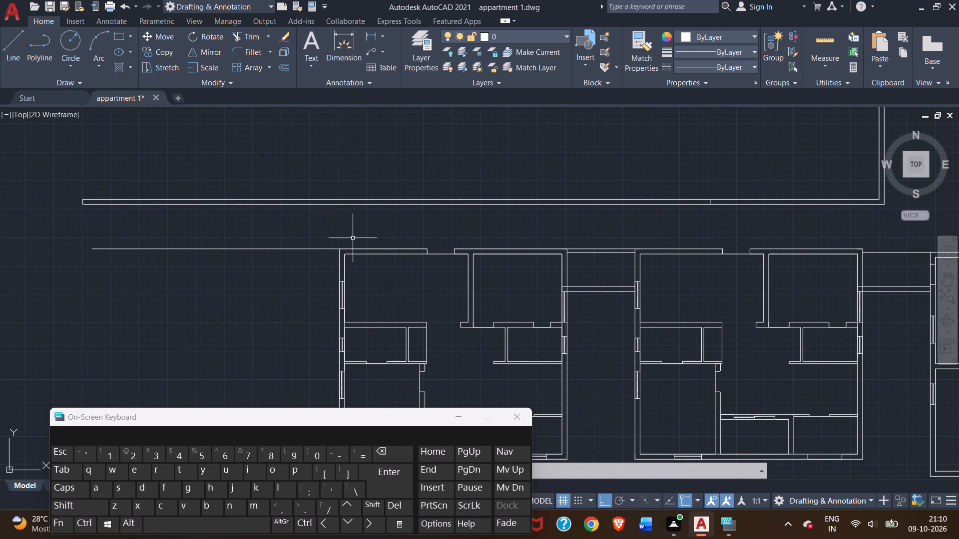
middle_drag(353, 239, 290, 225)
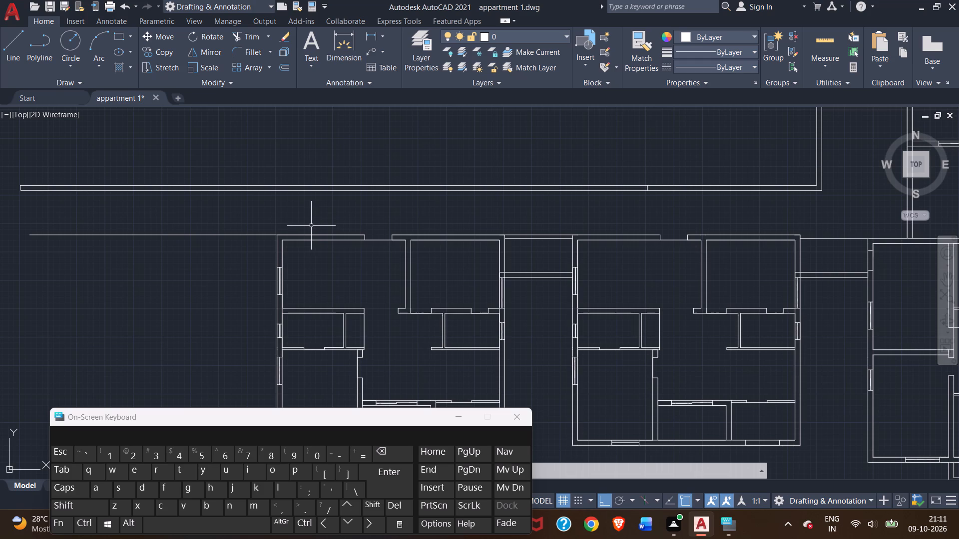
middle_drag(309, 228, 387, 220)
middle_drag(291, 213, 427, 215)
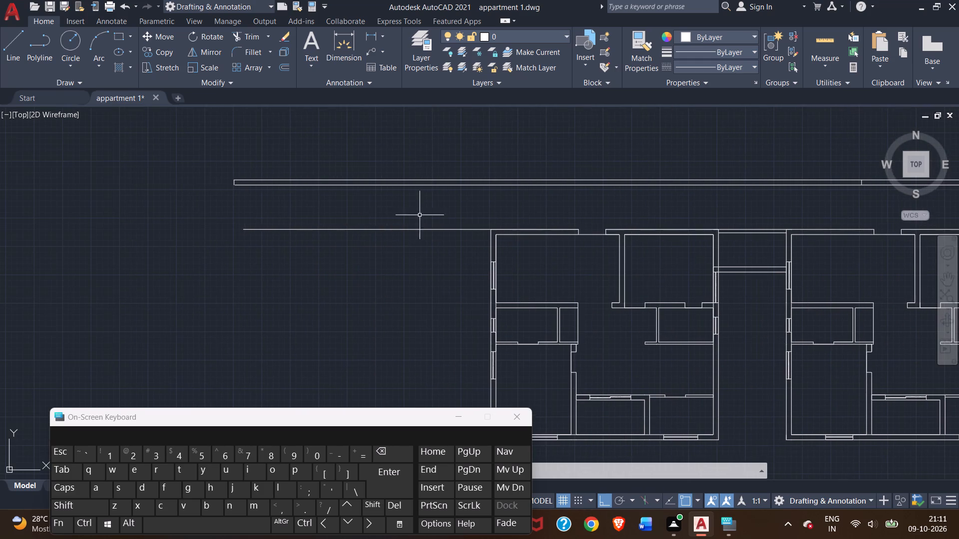
middle_drag(251, 219, 293, 220)
scroll(276, 190, up, 1)
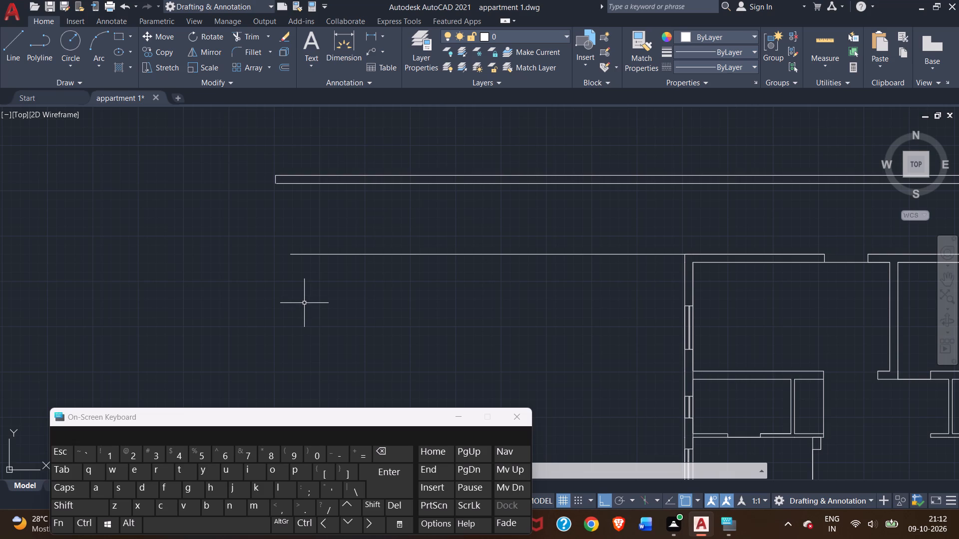
scroll(299, 263, down, 1)
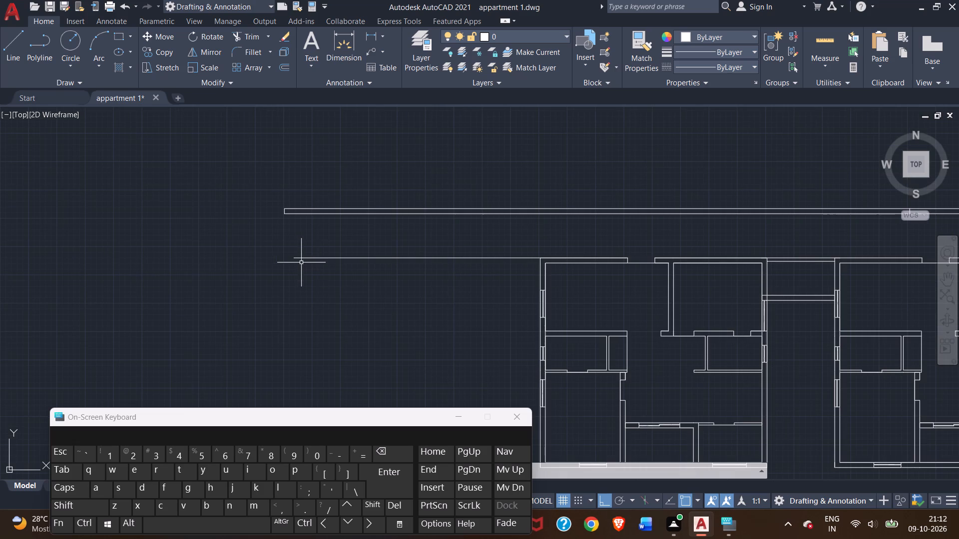
middle_drag(391, 272, 214, 249)
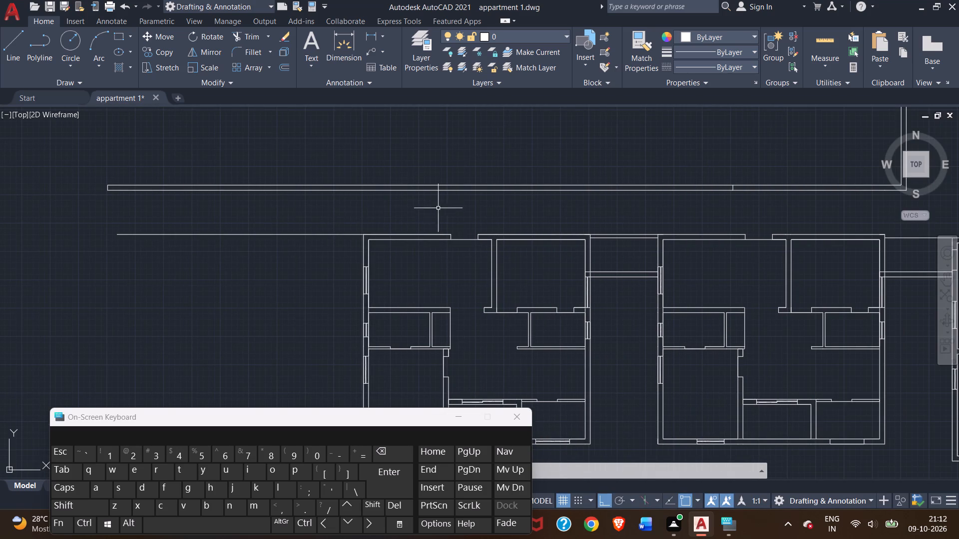
middle_drag(458, 216, 252, 219)
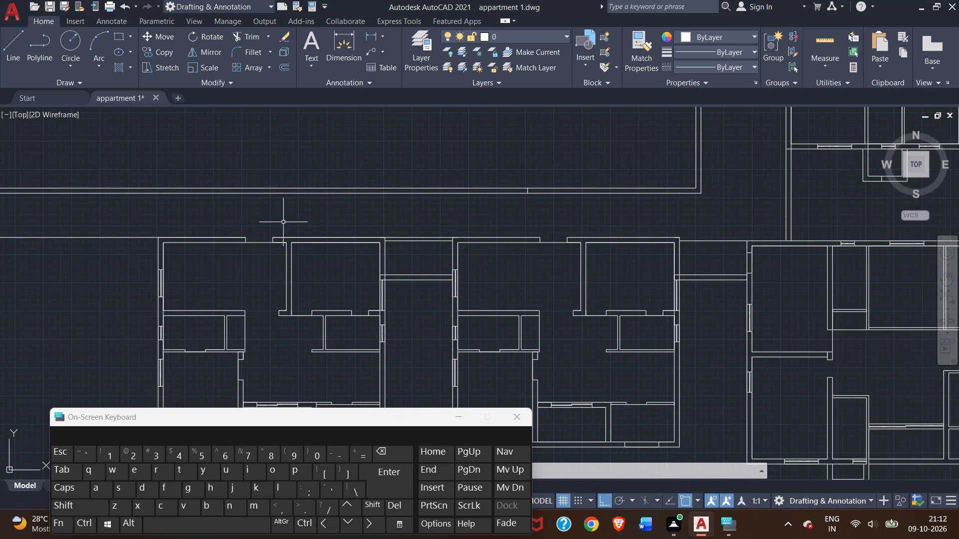
Trim away the short vertical line crossing the double wall where the extension meets the original wall.
scroll(435, 223, up, 2)
scroll(432, 232, down, 2)
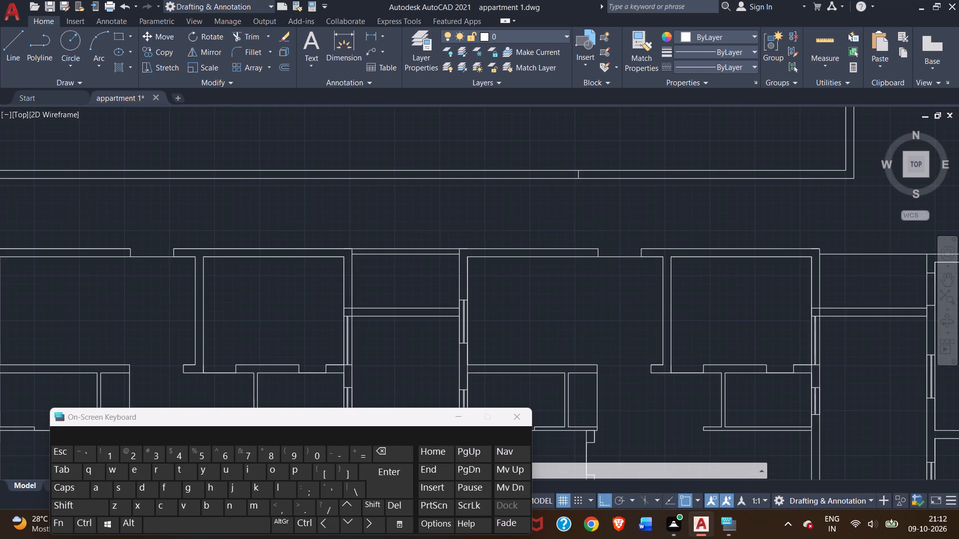
middle_drag(511, 204, 422, 253)
scroll(434, 246, up, 3)
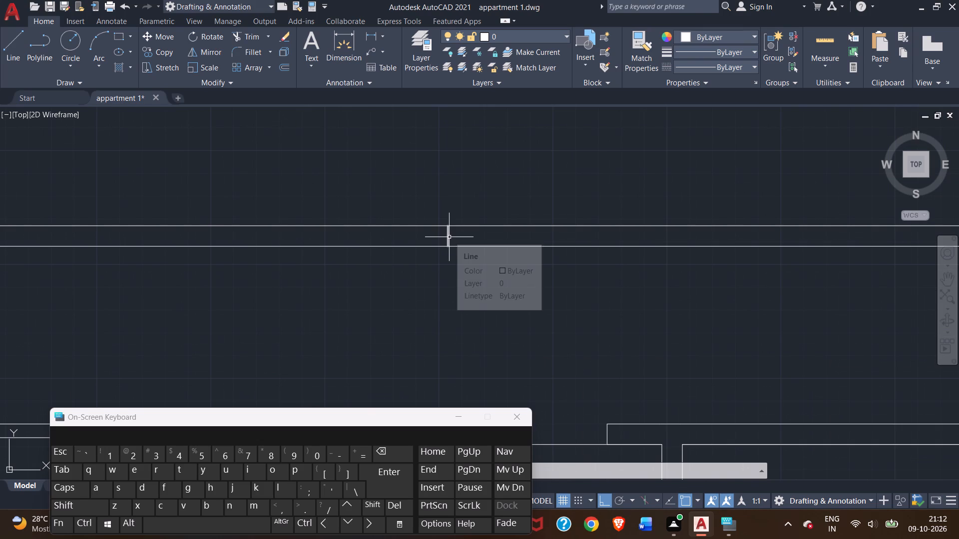
click(237, 37)
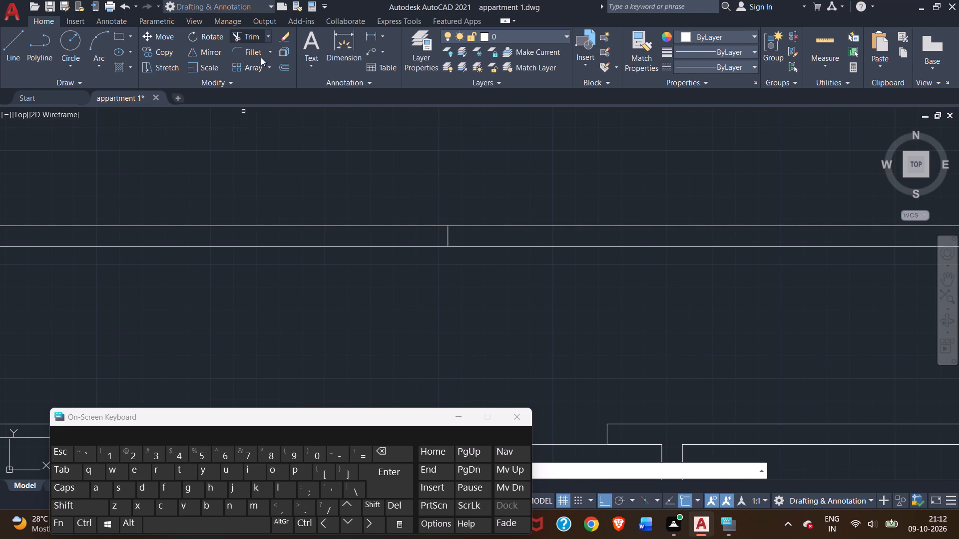
click(447, 240)
Draw a line from the double wall's lower left corner down to the lower row's top line level, then across to that line's left end.
scroll(411, 243, down, 3)
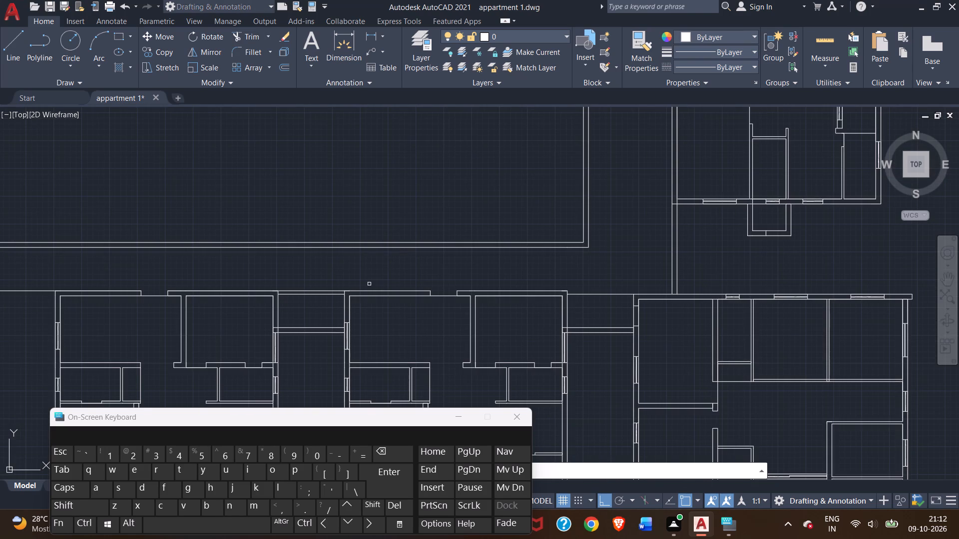
middle_drag(364, 275, 362, 243)
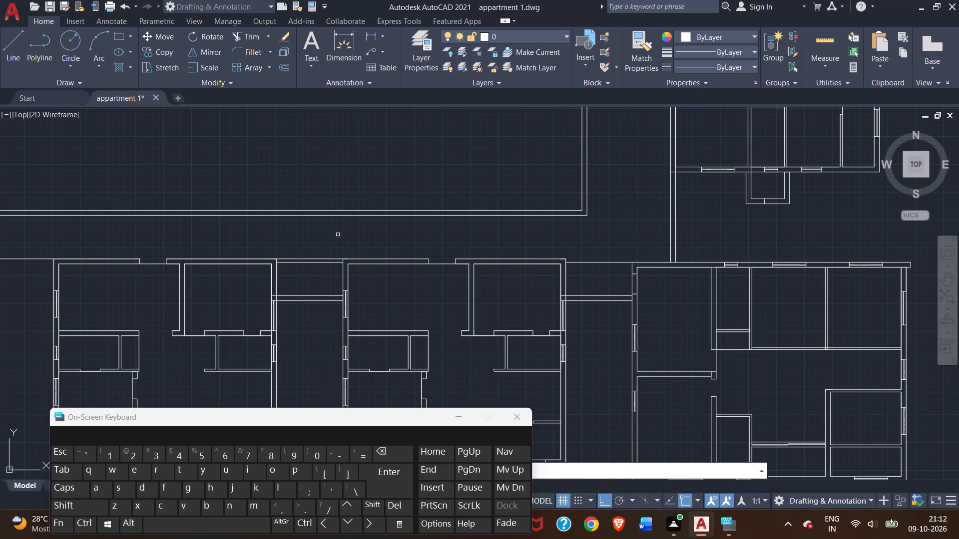
scroll(280, 183, down, 2)
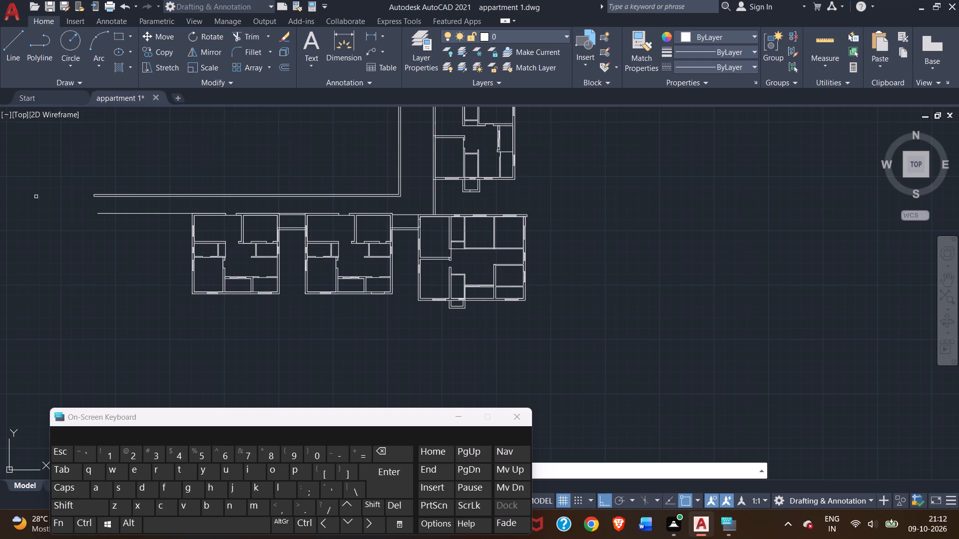
middle_drag(51, 189, 108, 194)
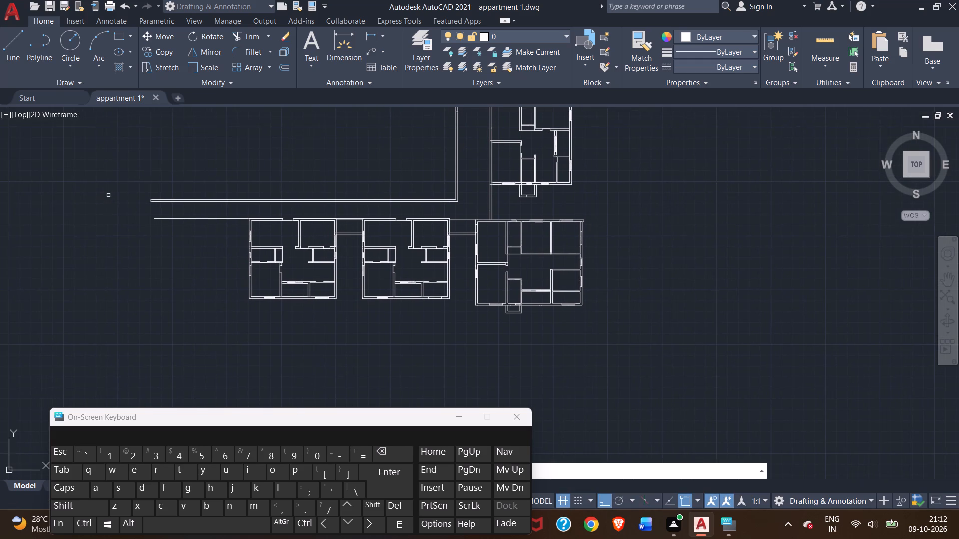
scroll(108, 195, up, 3)
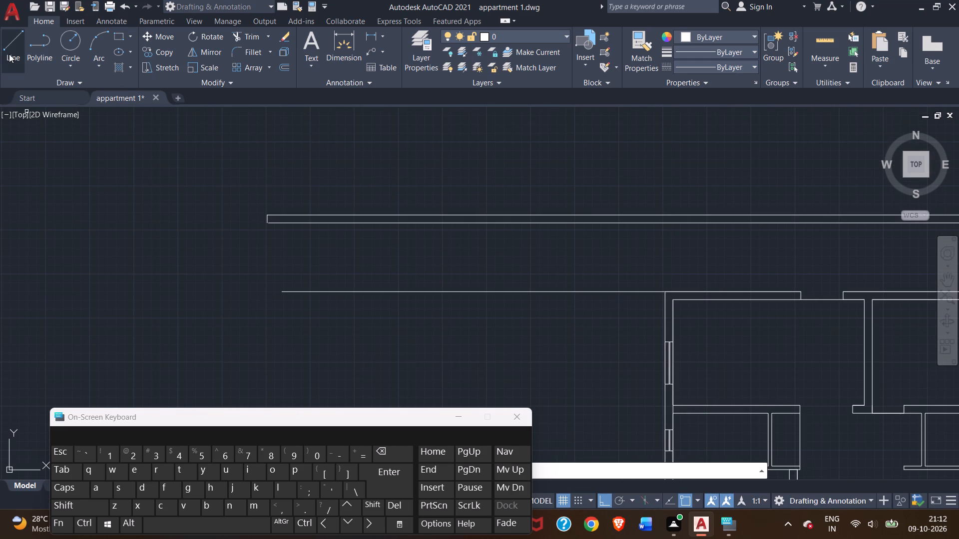
click(9, 53)
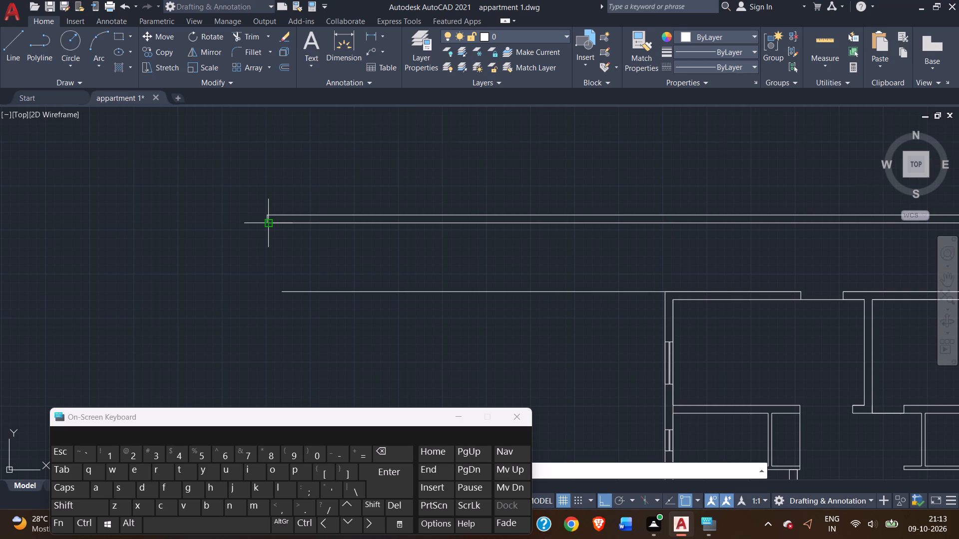
scroll(268, 220, up, 2)
click(263, 226)
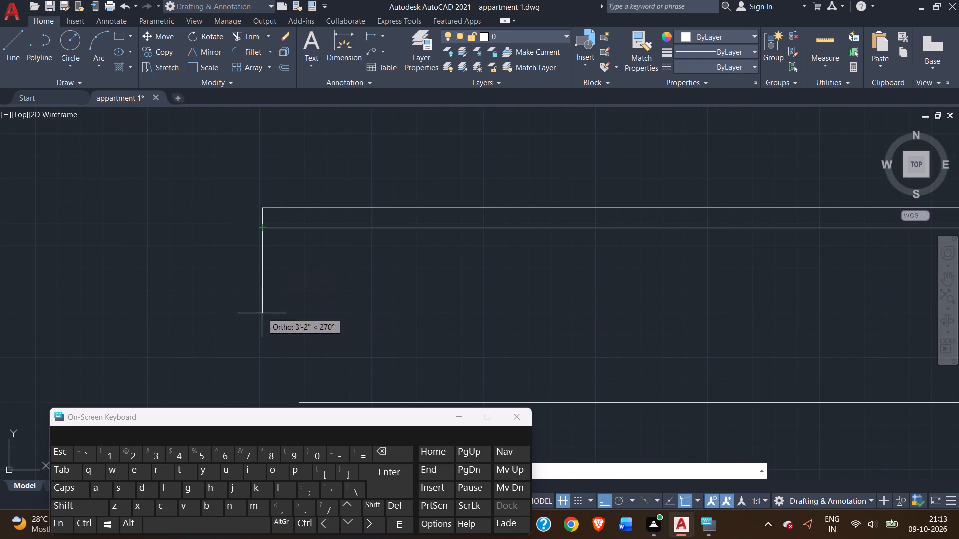
middle_drag(264, 339, 249, 230)
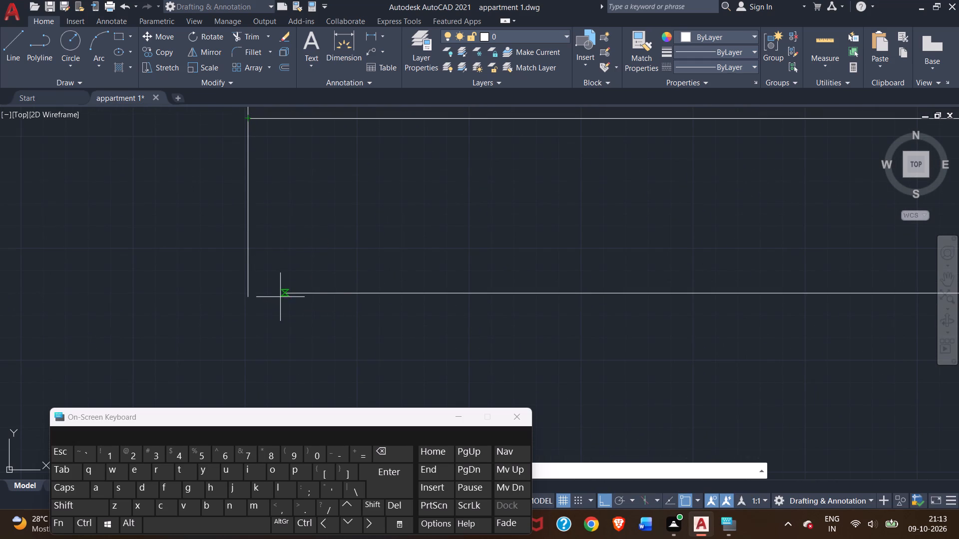
click(248, 293)
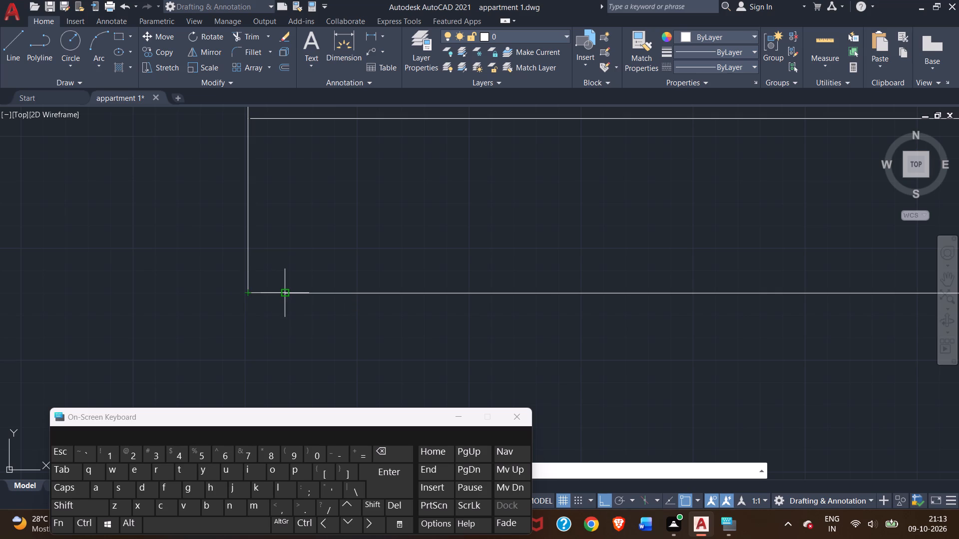
click(283, 293)
right_click(285, 276)
click(301, 280)
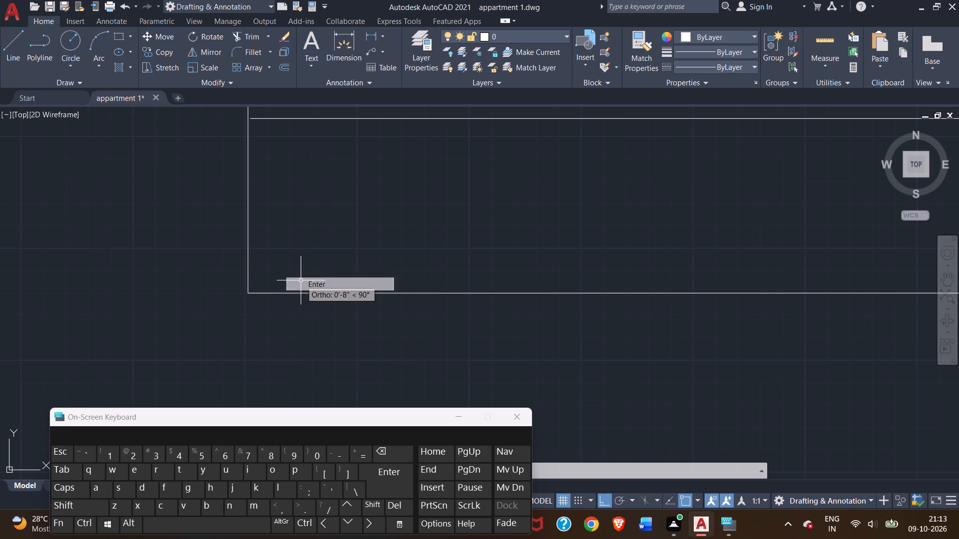
Examine the closed-off left end of the corridor and the lower row's plans along it.
scroll(261, 280, down, 2)
middle_drag(278, 273, 210, 288)
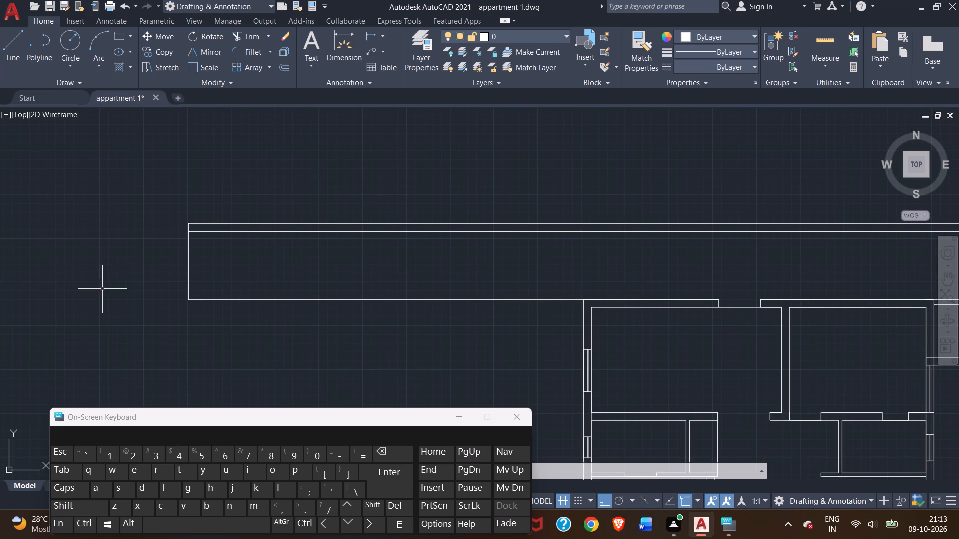
middle_drag(97, 264, 79, 240)
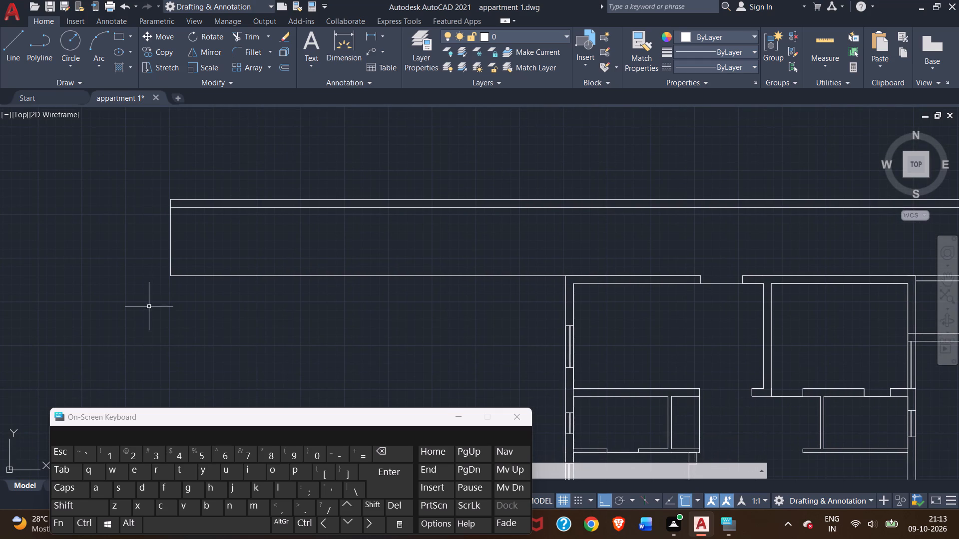
scroll(155, 319, down, 1)
middle_drag(266, 304, 241, 296)
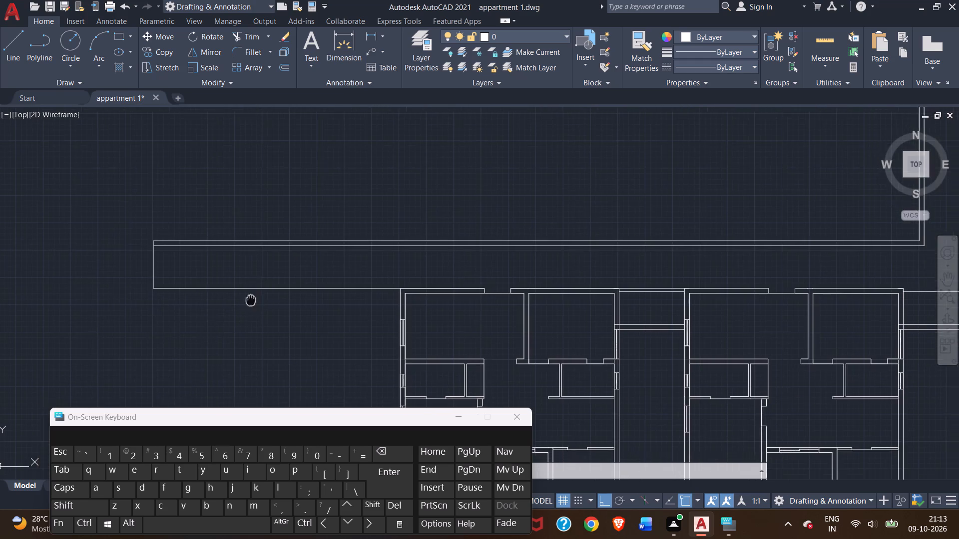
middle_drag(241, 296, 65, 258)
middle_drag(322, 237, 177, 239)
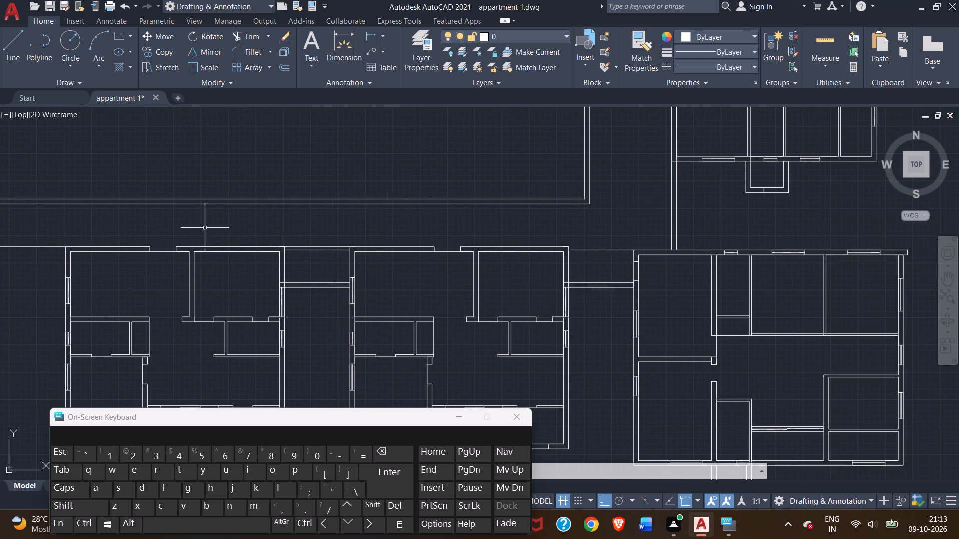
Examine the top walls of the lower row's plans along the corridor and the links between the plans.
scroll(299, 222, up, 2)
scroll(300, 224, down, 1)
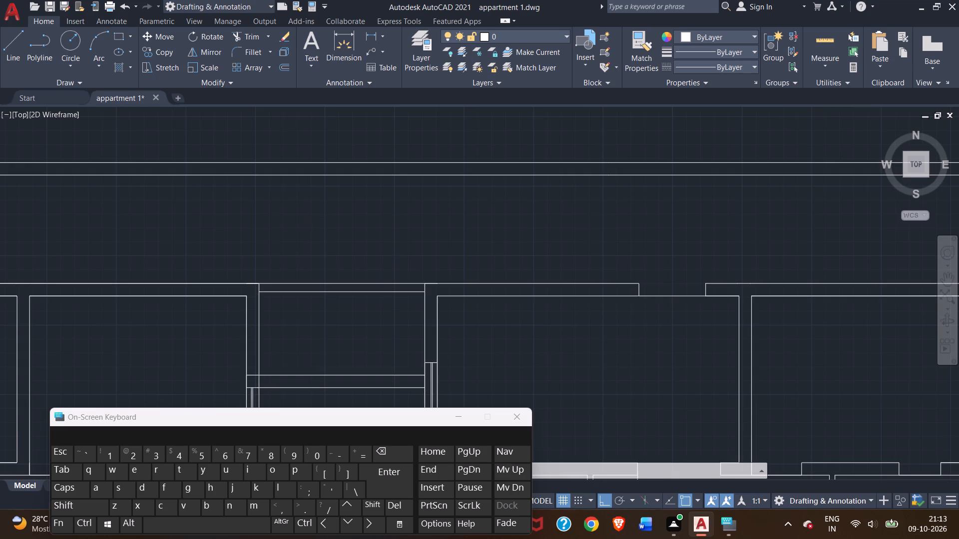
scroll(300, 224, down, 2)
middle_drag(326, 161, 342, 194)
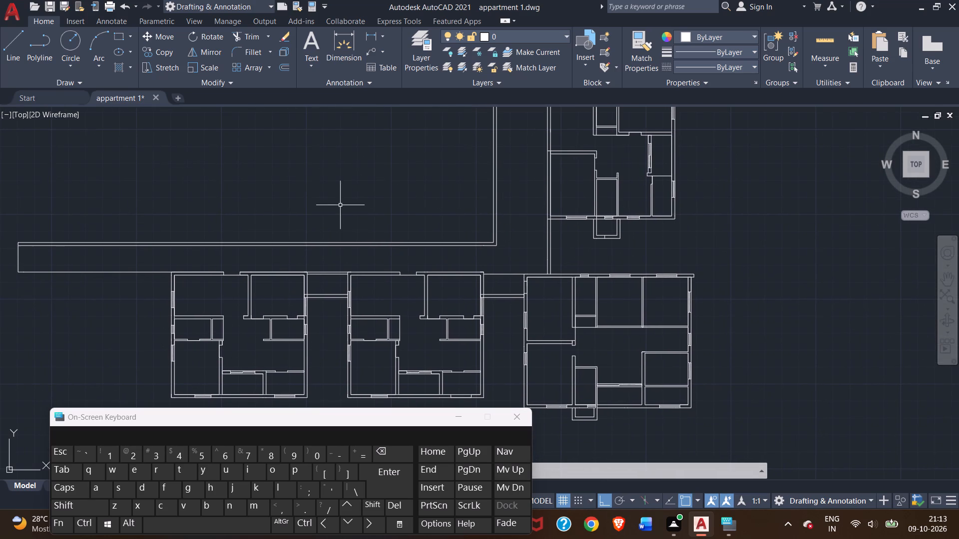
middle_drag(335, 227, 359, 165)
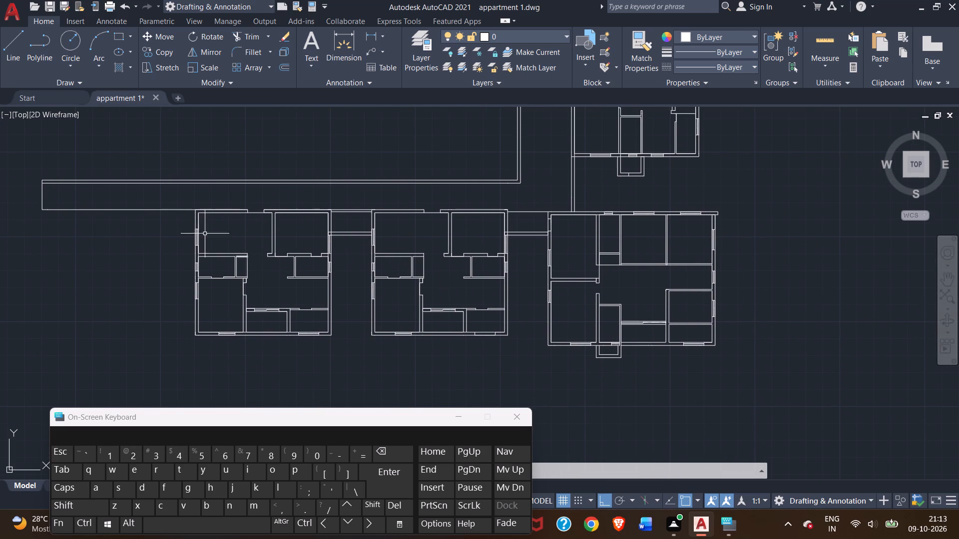
scroll(199, 202, up, 3)
middle_drag(384, 214, 323, 202)
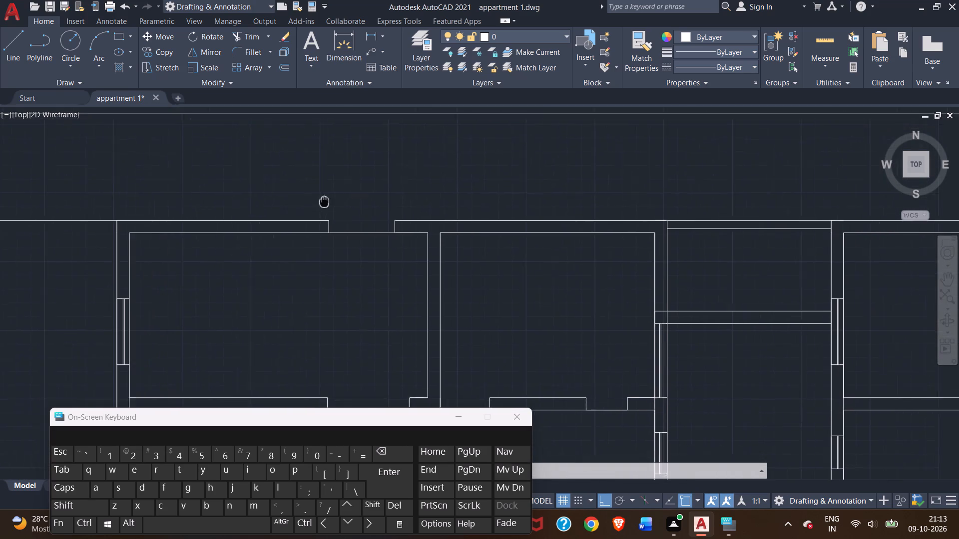
middle_drag(323, 202, 293, 198)
middle_drag(527, 182, 337, 176)
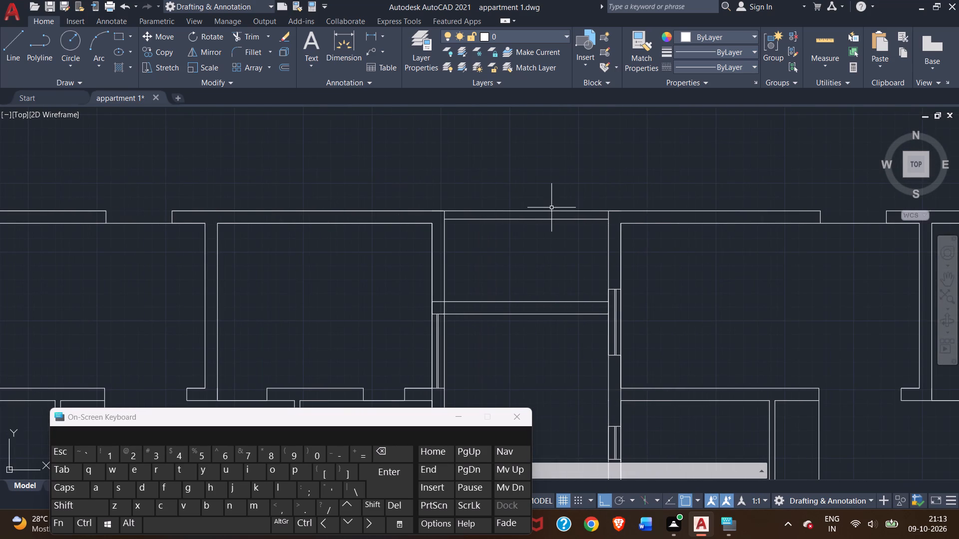
scroll(550, 206, up, 2)
scroll(526, 215, down, 2)
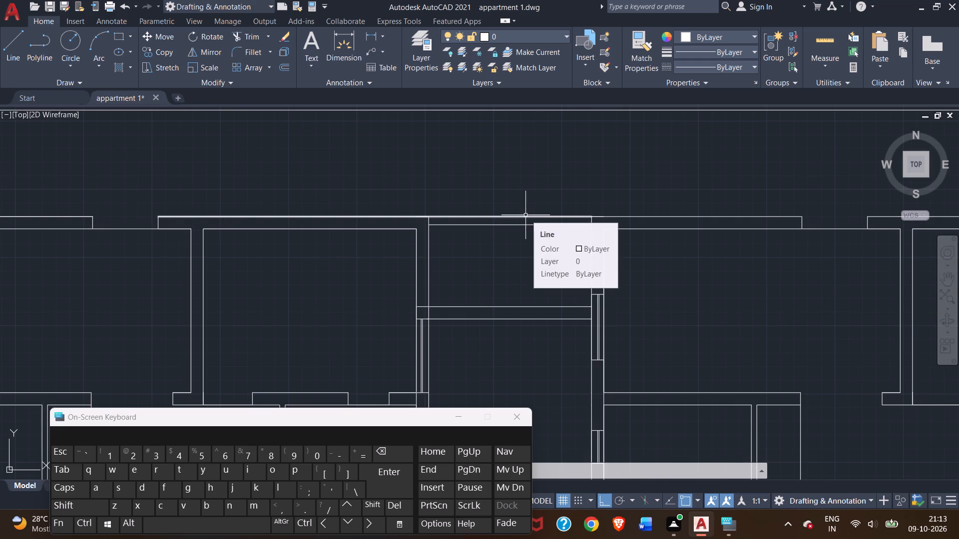
scroll(462, 208, down, 2)
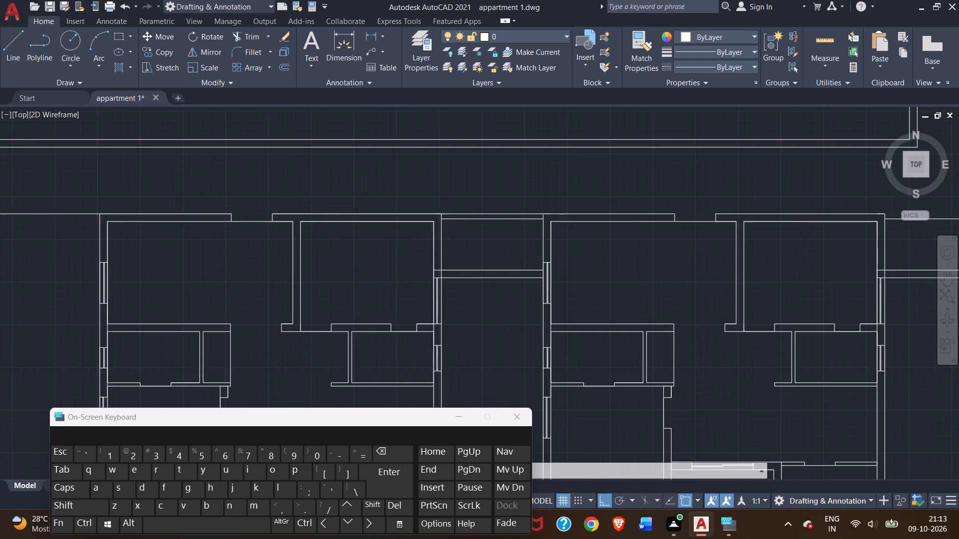
Examine the lower row's plans, including the room partitions and openings of the leftmost plan.
middle_drag(611, 416, 569, 300)
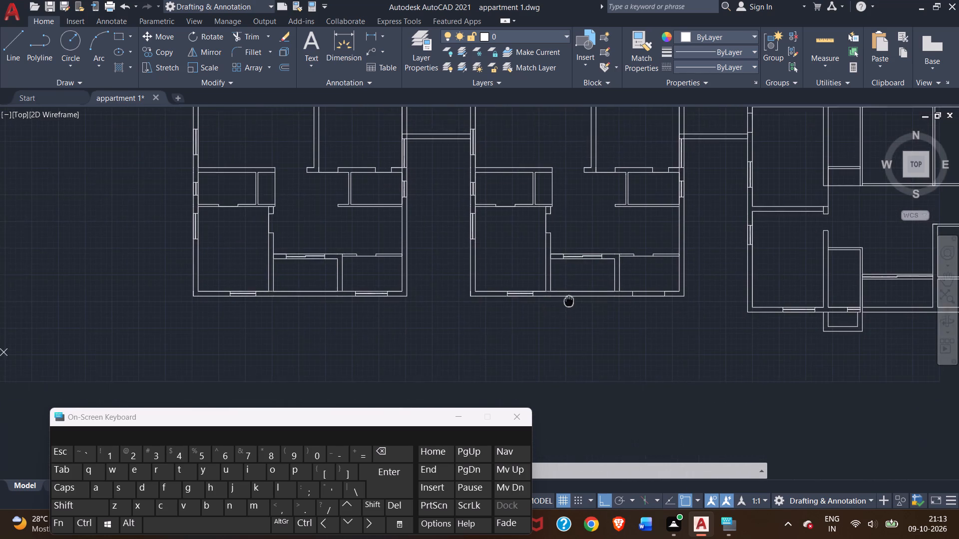
middle_drag(569, 300, 569, 299)
middle_drag(395, 325, 640, 402)
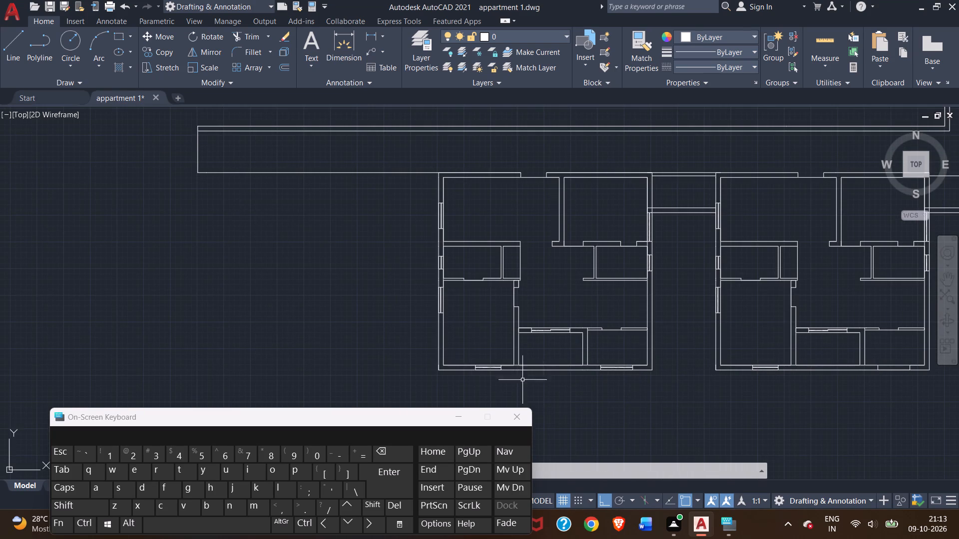
scroll(484, 255, up, 2)
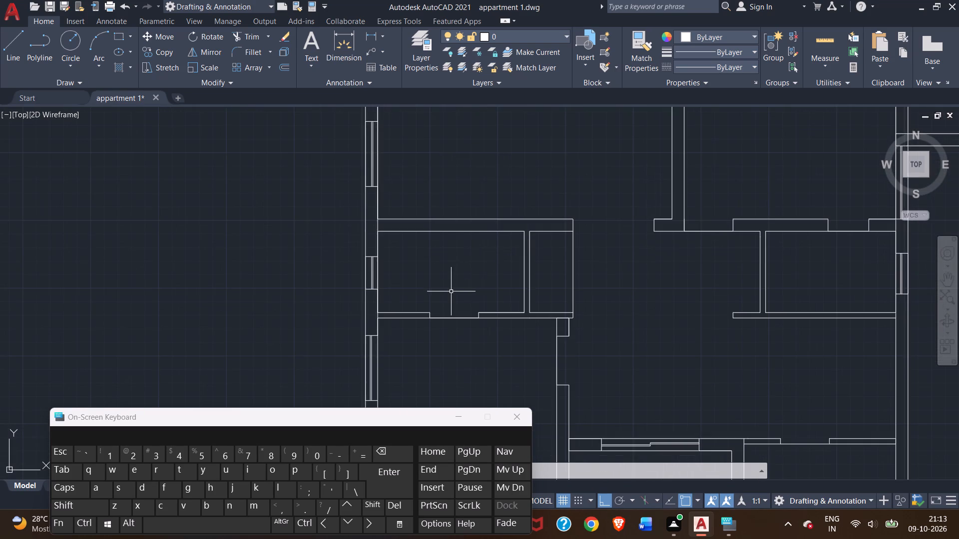
scroll(451, 292, up, 1)
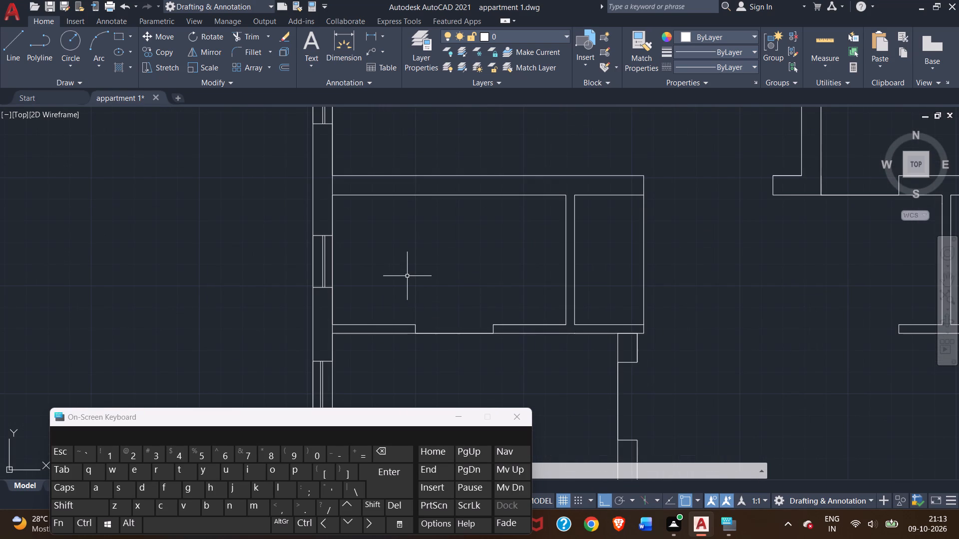
scroll(407, 276, down, 4)
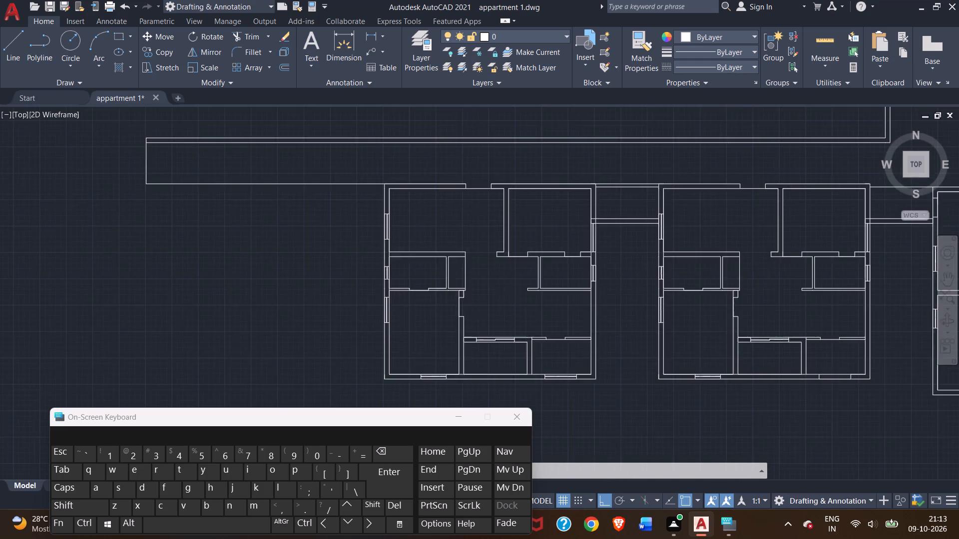
middle_drag(553, 351, 391, 386)
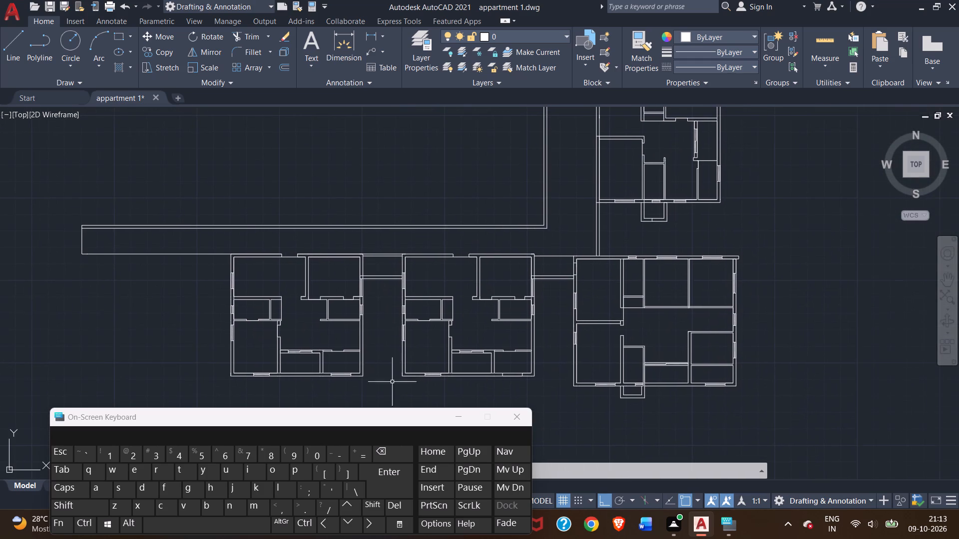
Delete the short horizontal line crossing the vertical double wall, level with the upper part of the column plan just above the lower row.
scroll(409, 187, down, 3)
middle_drag(409, 167, 470, 278)
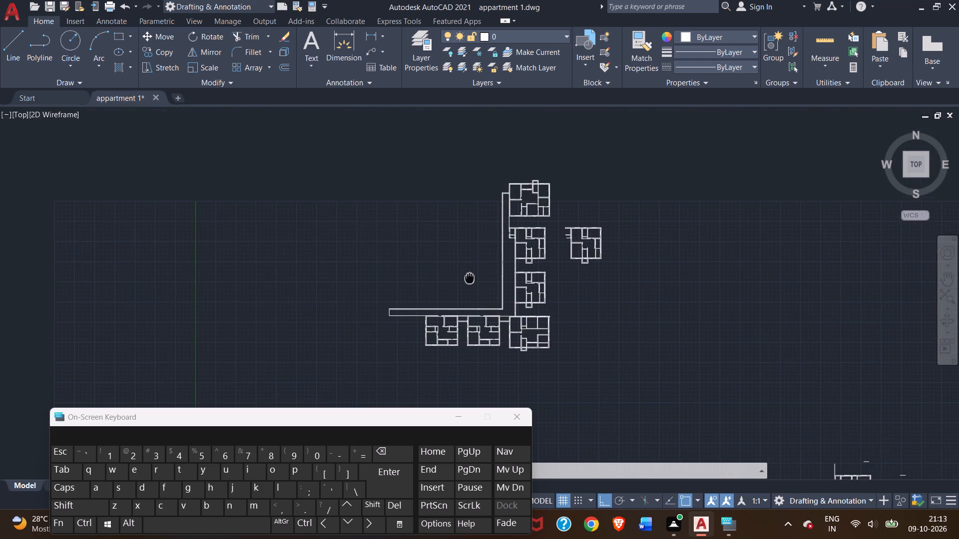
middle_drag(470, 278, 481, 200)
scroll(504, 169, up, 2)
scroll(486, 211, up, 2)
scroll(476, 252, down, 1)
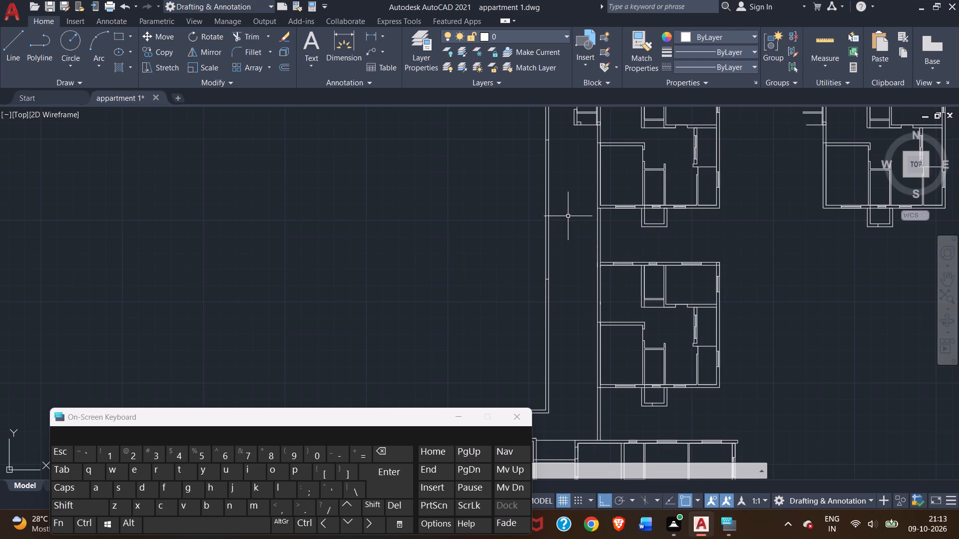
scroll(571, 214, up, 1)
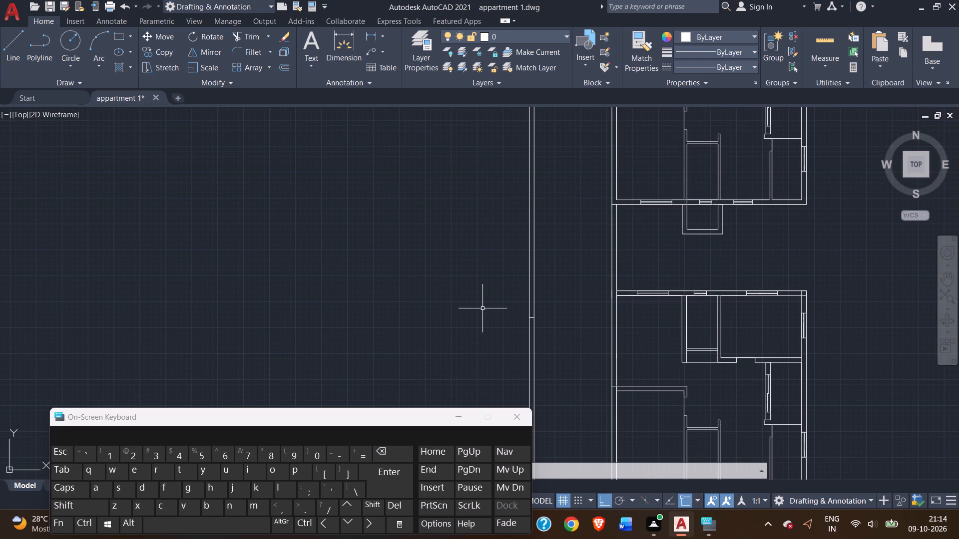
scroll(553, 354, up, 2)
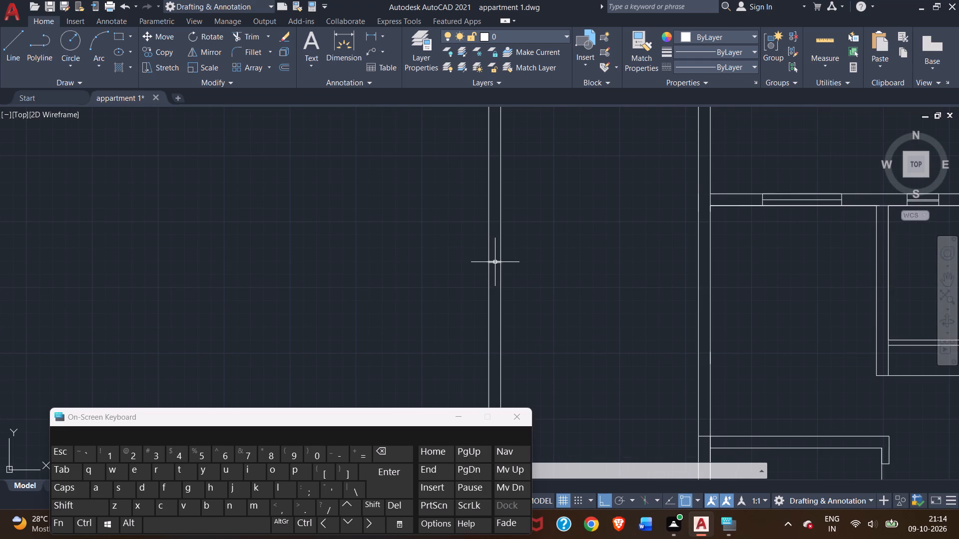
scroll(495, 262, up, 2)
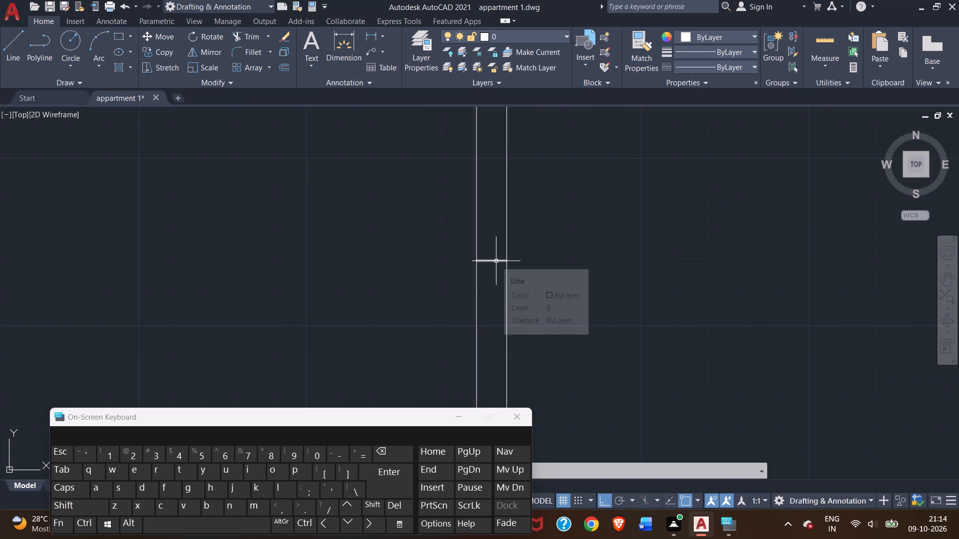
click(496, 261)
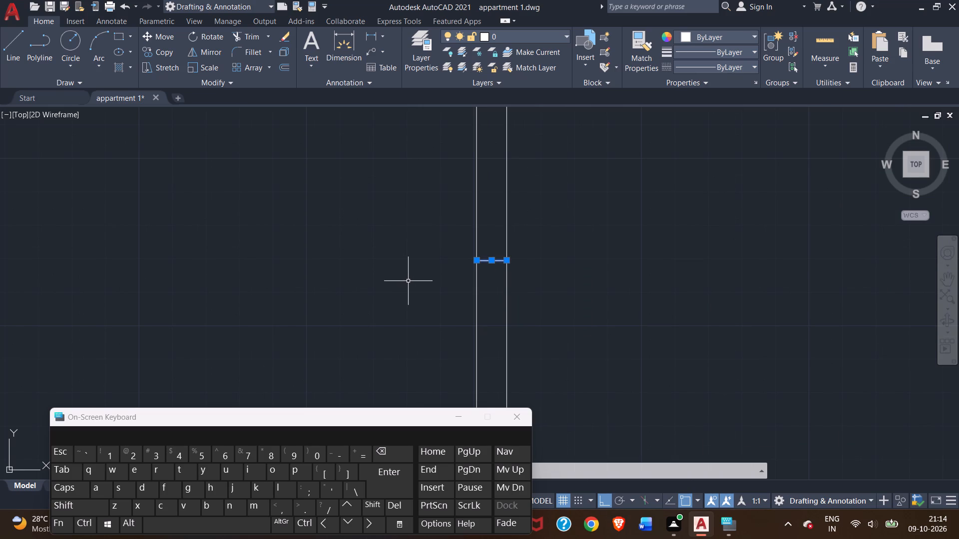
key(Delete)
Examine the L-shaped corridor and where its lower line meets the leftmost plan's top left corner.
scroll(409, 281, down, 5)
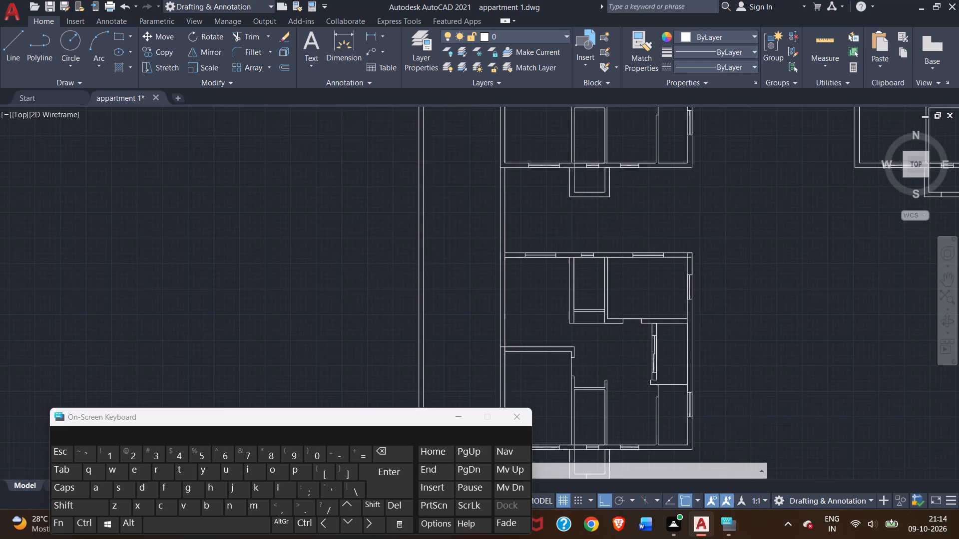
scroll(405, 286, down, 1)
middle_drag(390, 325, 416, 262)
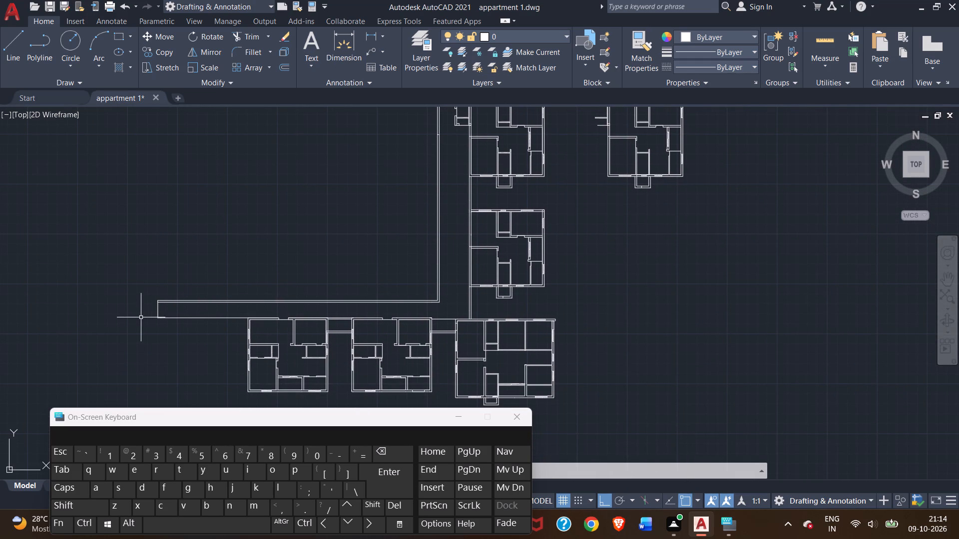
scroll(141, 317, up, 1)
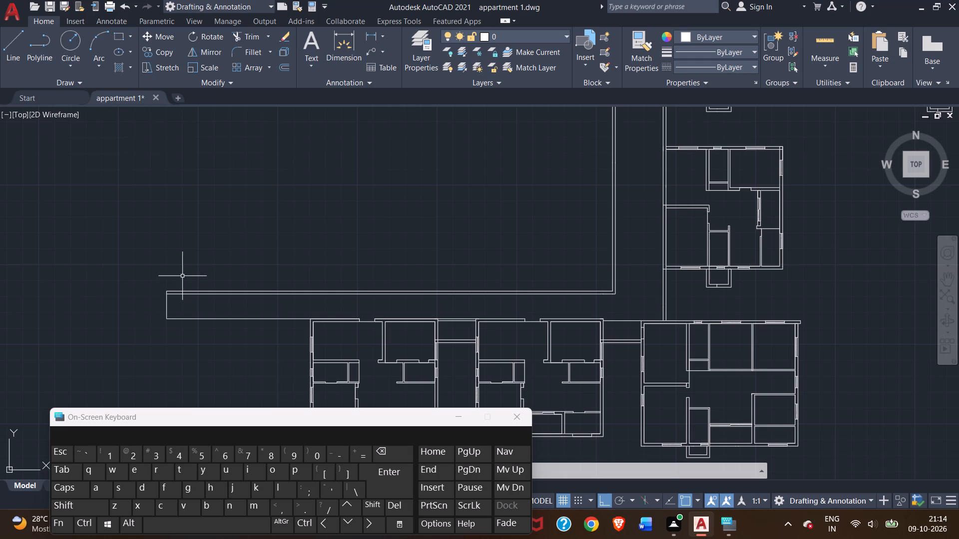
middle_drag(182, 276, 206, 230)
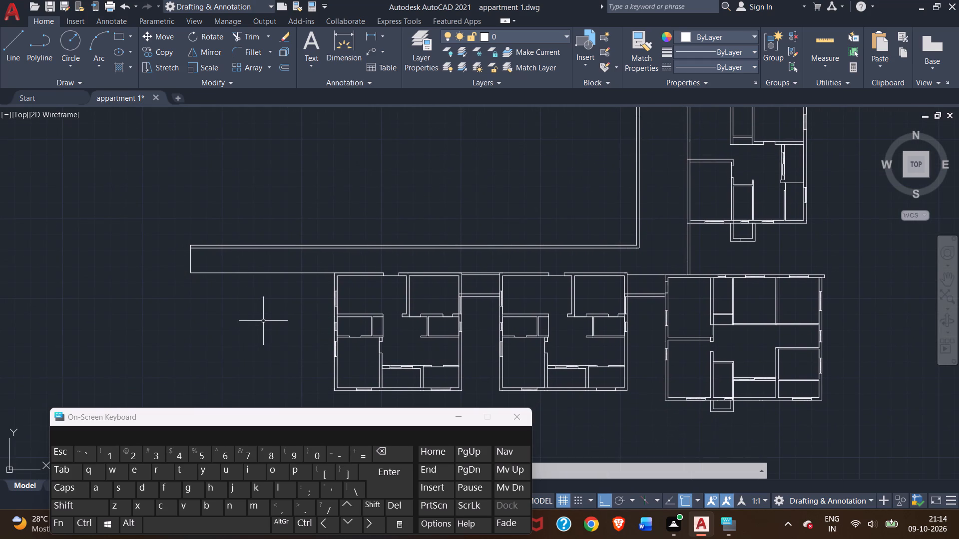
middle_drag(279, 310, 278, 275)
scroll(322, 246, up, 2)
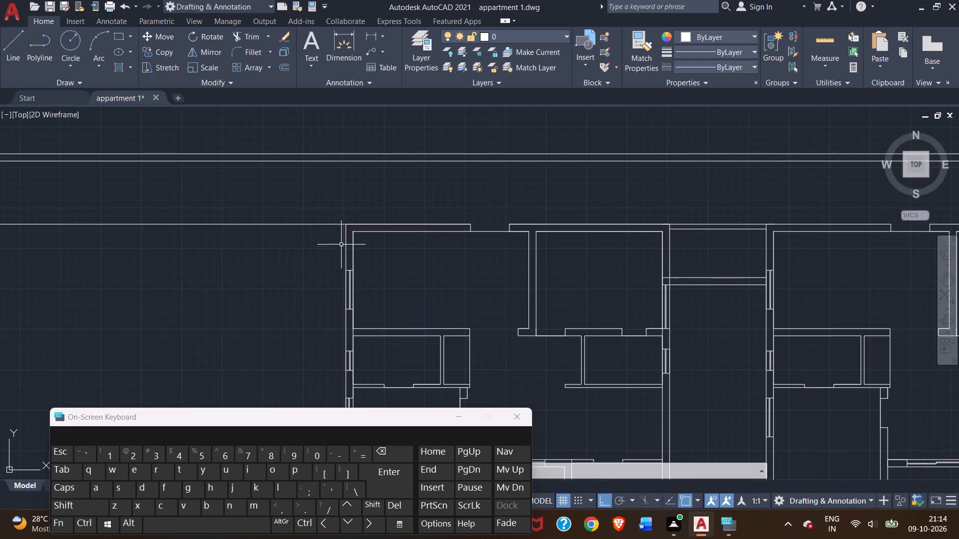
scroll(349, 239, up, 2)
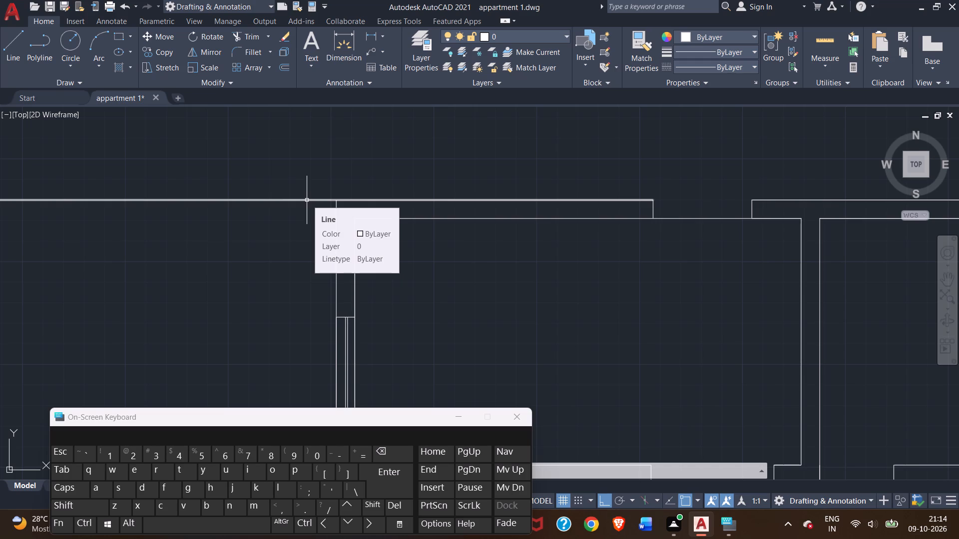
scroll(307, 200, down, 3)
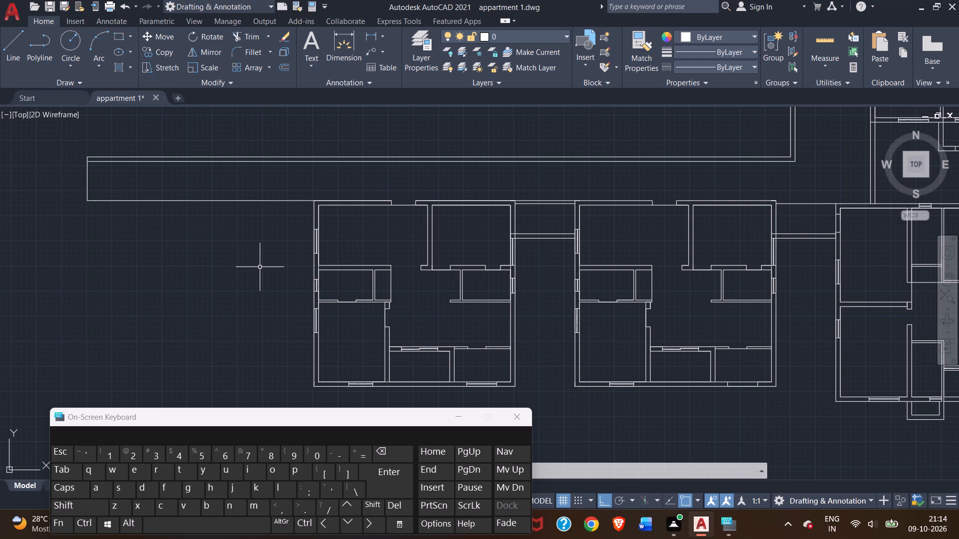
Examine the empty space below the corridor's left end, beside the leftmost plan of the lower row.
middle_drag(259, 268, 331, 296)
middle_drag(241, 311, 301, 265)
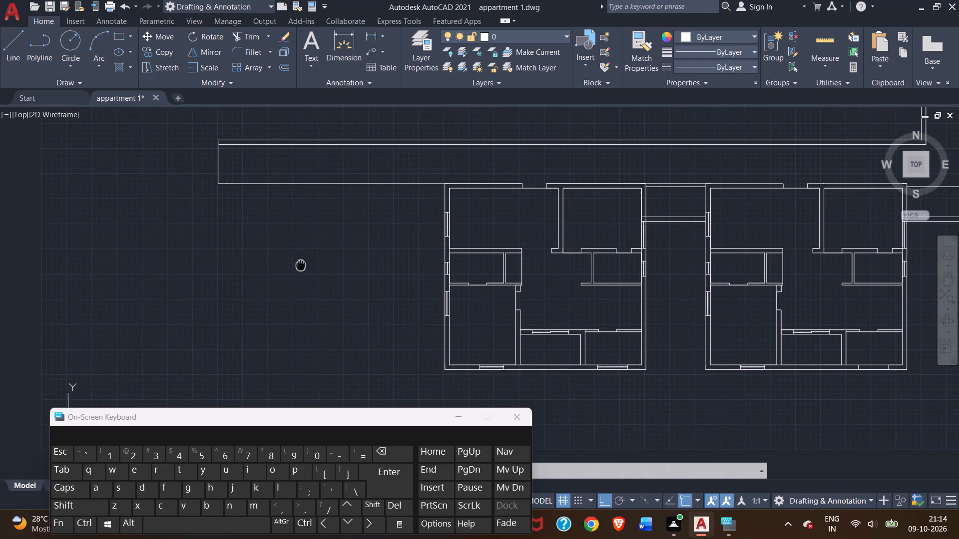
middle_drag(301, 265, 306, 265)
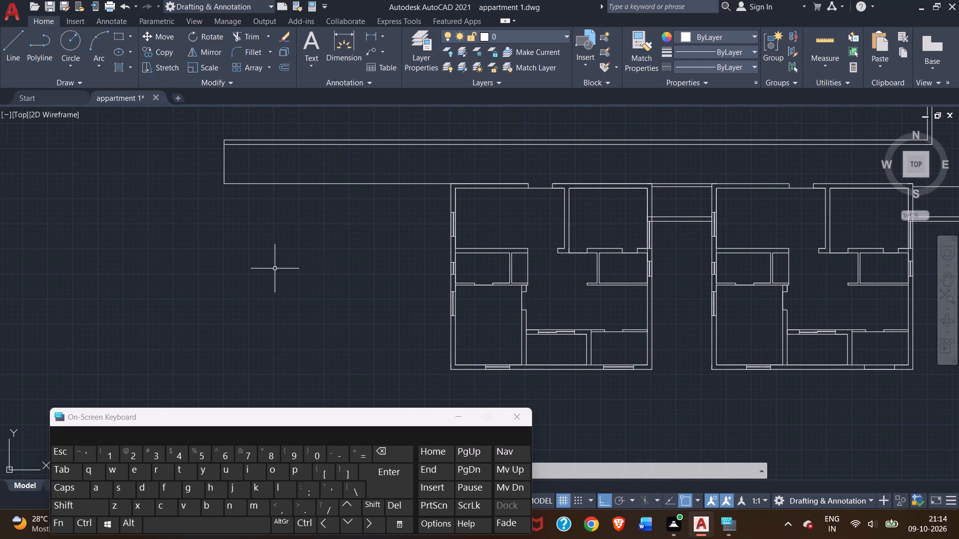
middle_drag(273, 269, 291, 249)
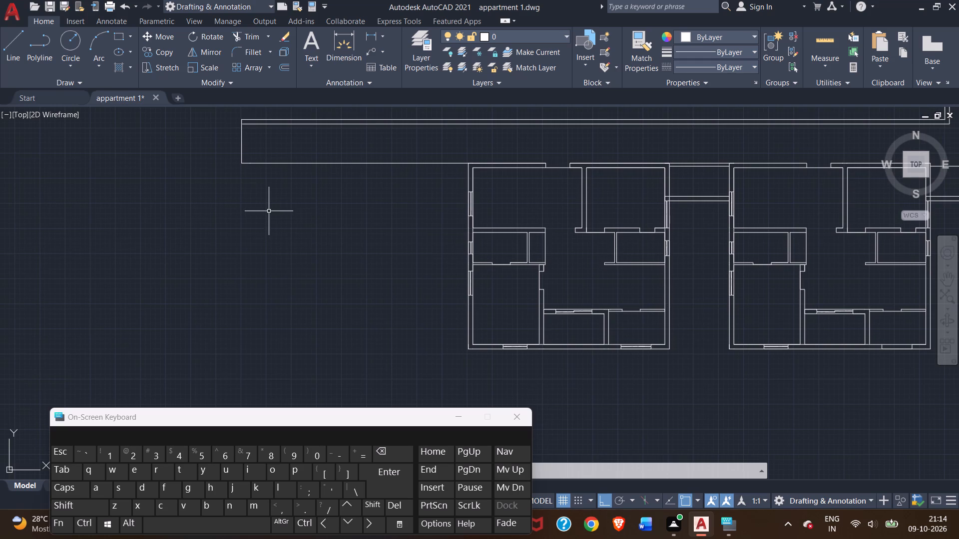
middle_drag(269, 211, 272, 238)
scroll(272, 239, down, 2)
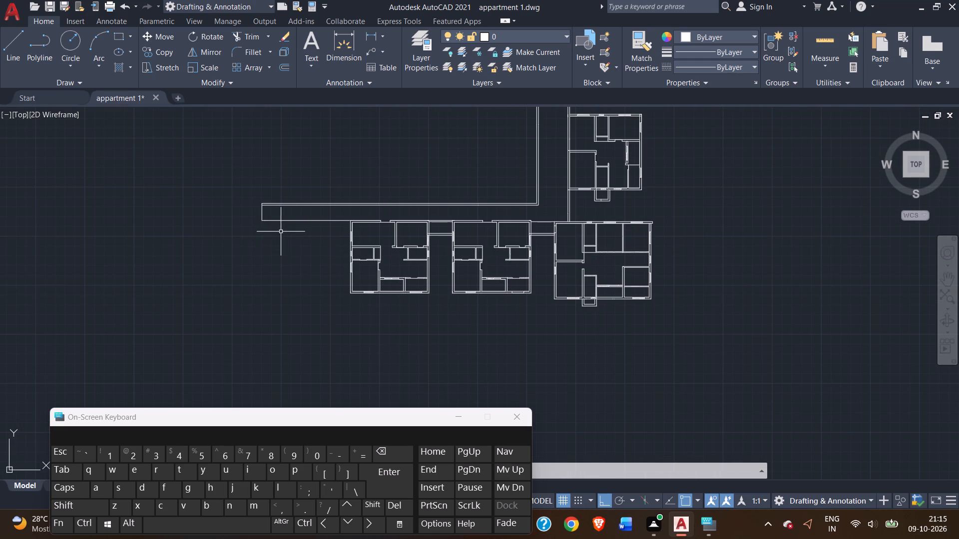
scroll(280, 232, up, 1)
middle_drag(289, 248, 304, 226)
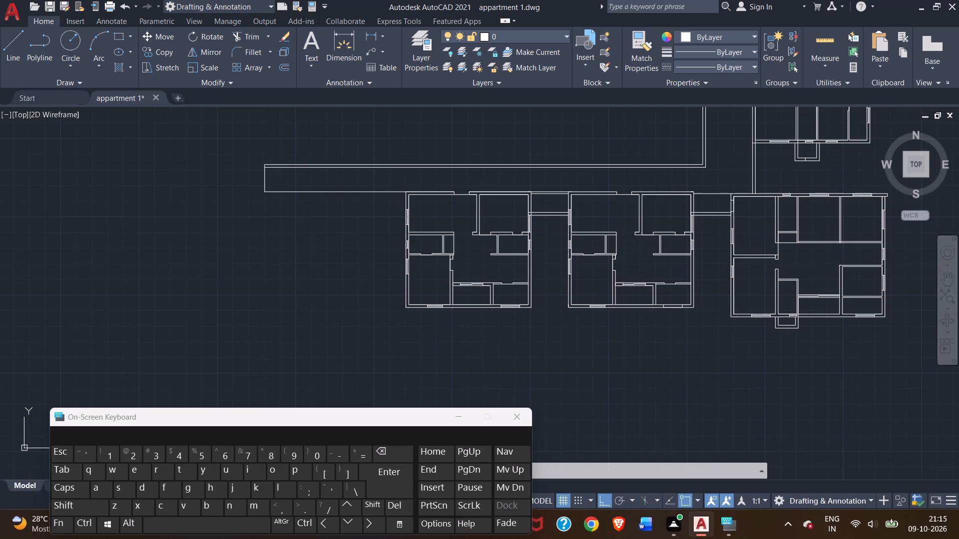
scroll(262, 191, up, 2)
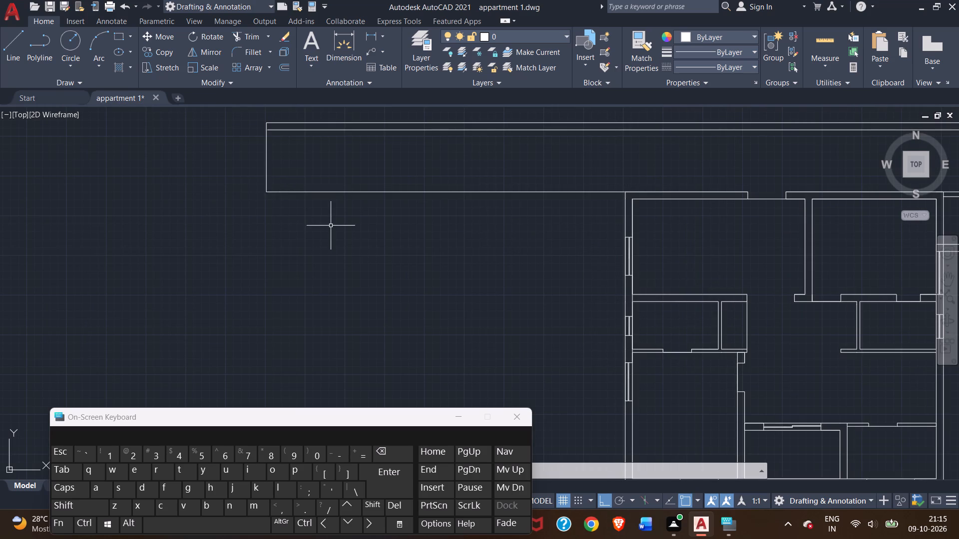
middle_drag(327, 226, 294, 195)
scroll(297, 193, down, 1)
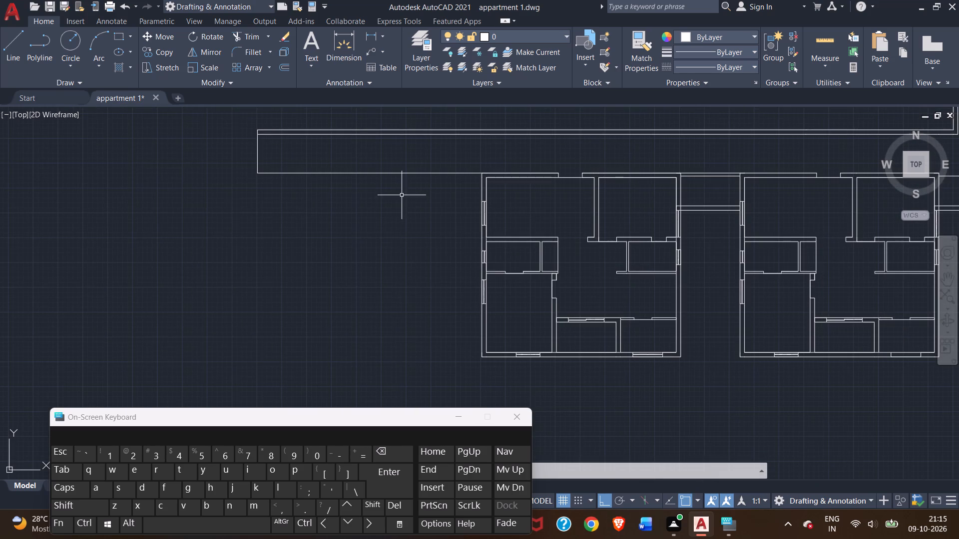
middle_drag(402, 195, 340, 179)
scroll(396, 175, up, 1)
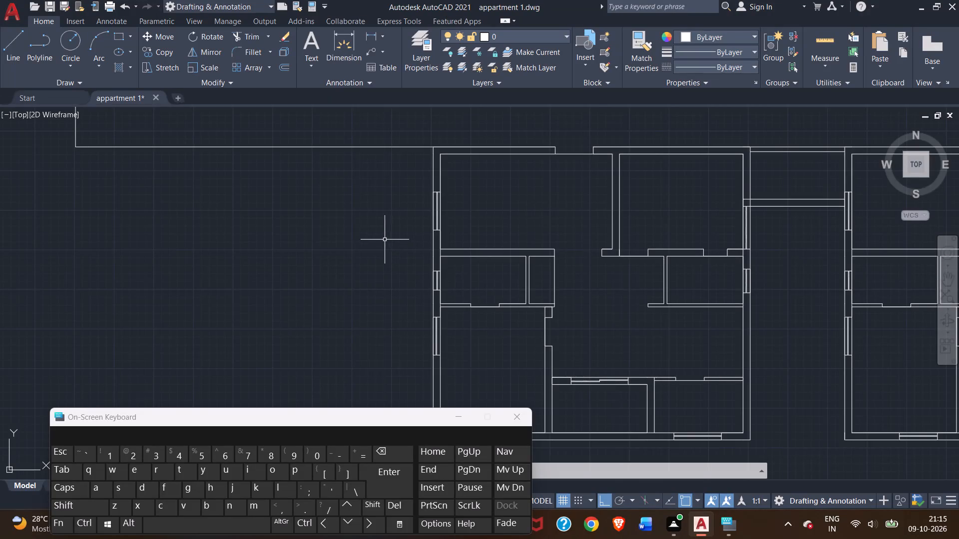
scroll(373, 230, down, 1)
middle_drag(373, 245, 349, 209)
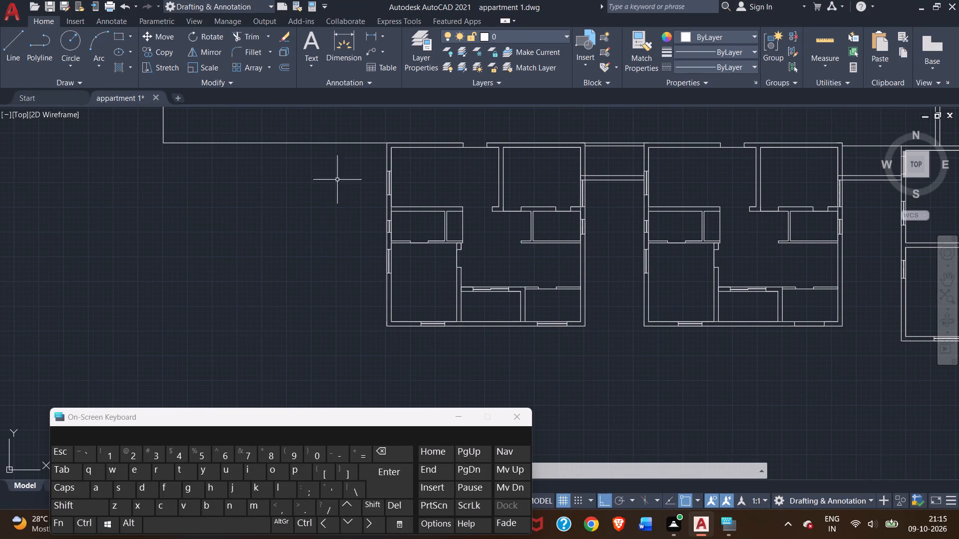
Examine where the corridor's lower line meets the leftmost plan's top left corner and how far it extends beyond the plan.
click(8, 54)
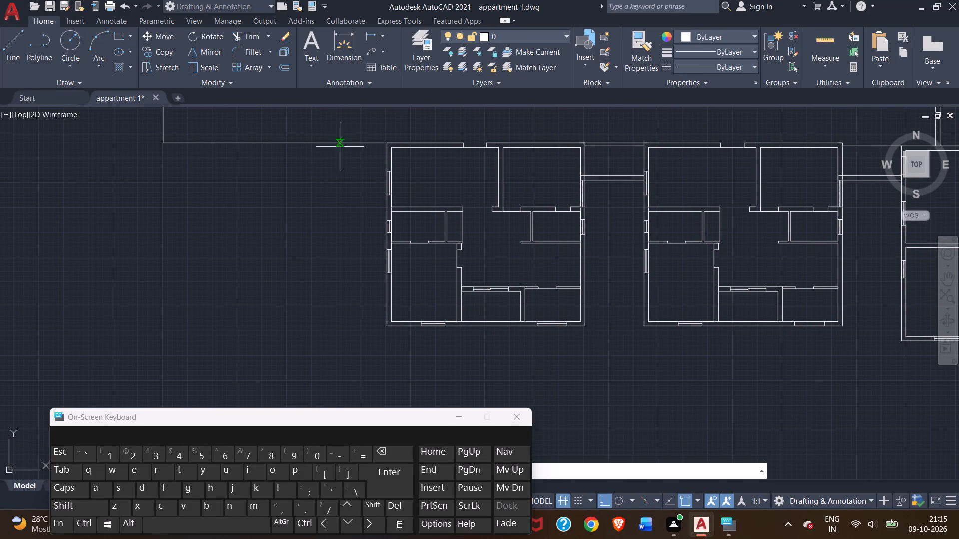
scroll(367, 146, up, 3)
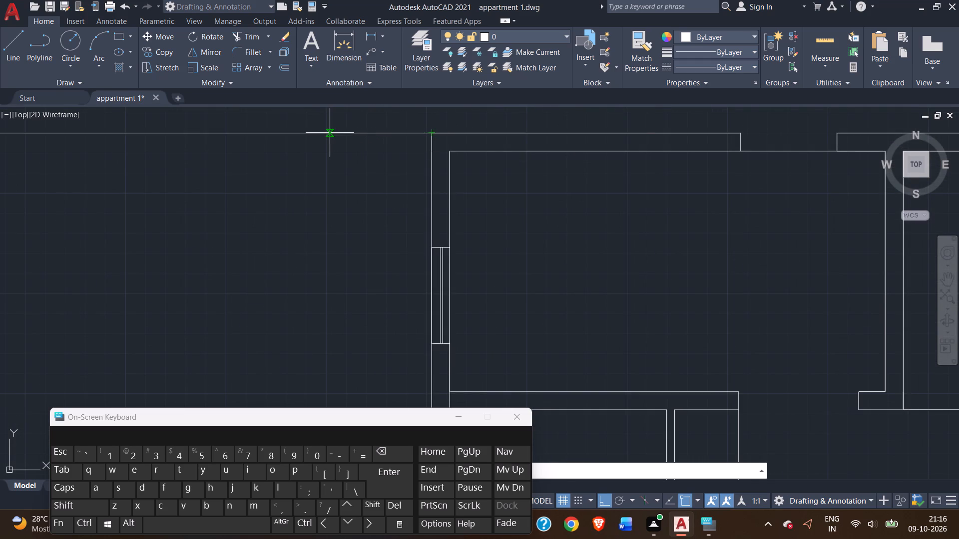
scroll(330, 133, down, 2)
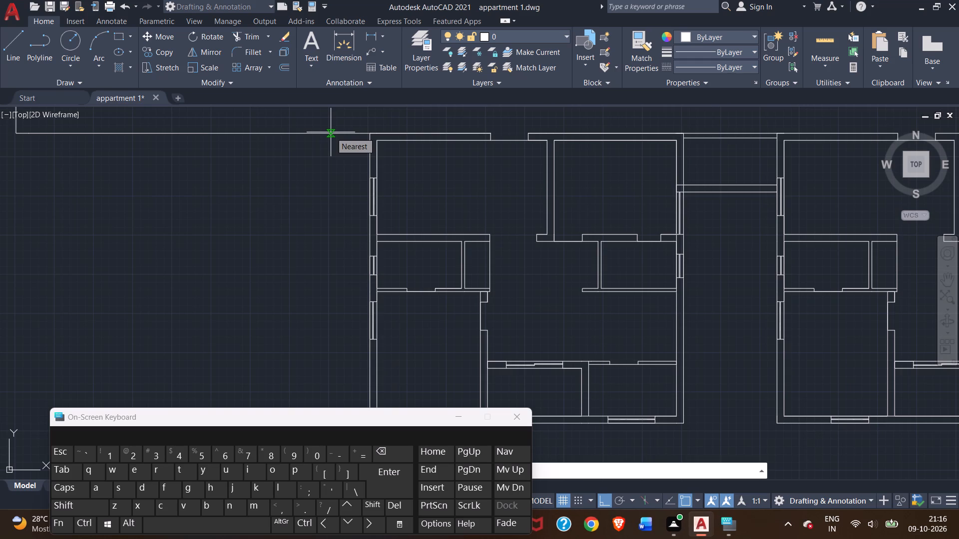
scroll(331, 132, up, 1)
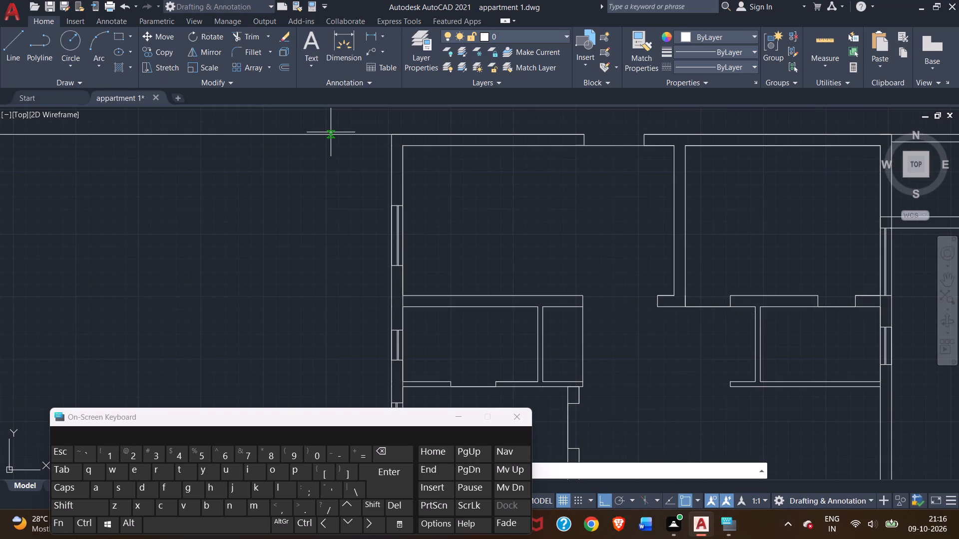
scroll(331, 132, up, 2)
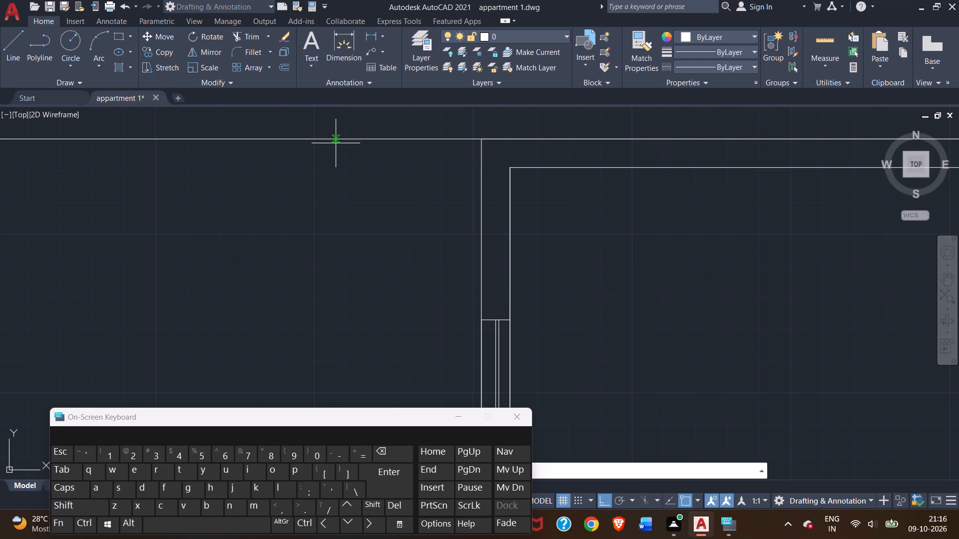
scroll(337, 146, down, 1)
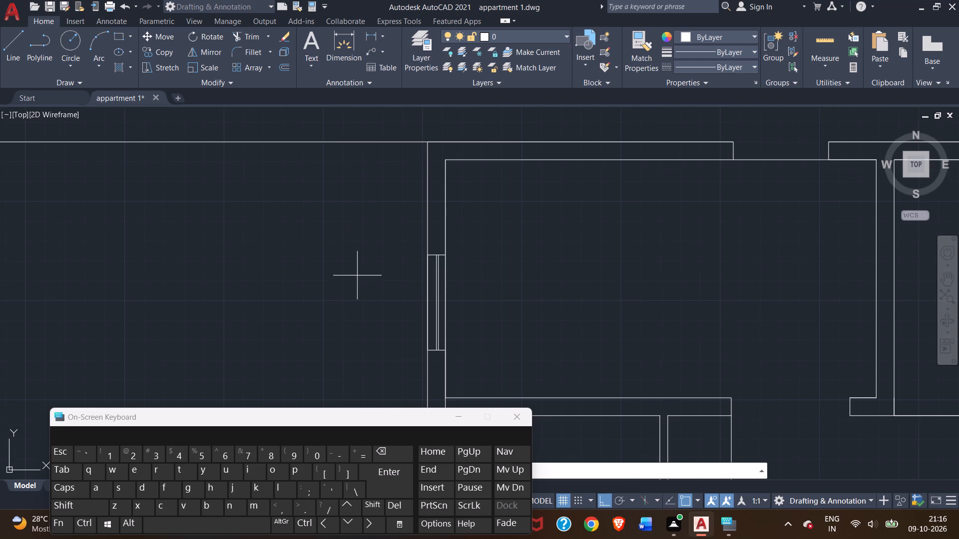
middle_drag(354, 275, 334, 175)
scroll(343, 227, down, 3)
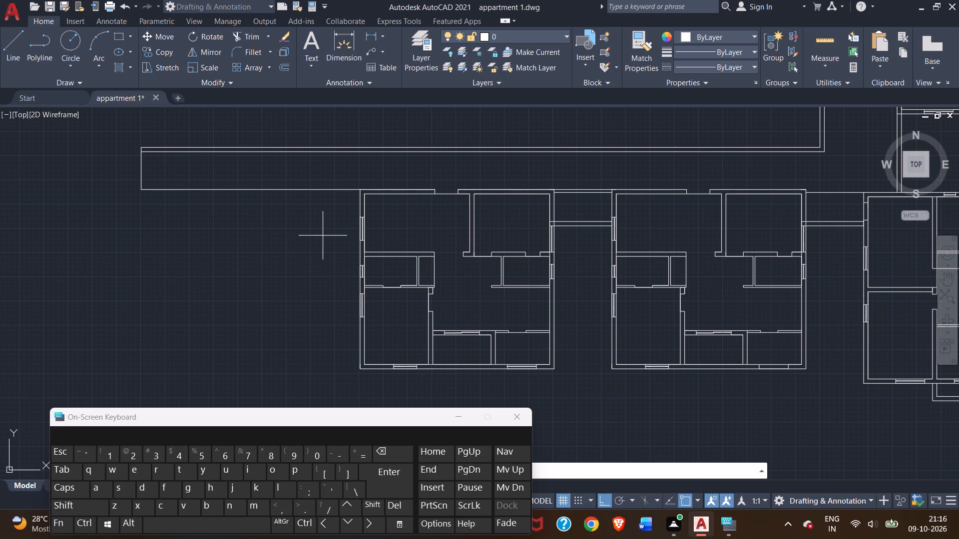
middle_drag(323, 236, 349, 211)
scroll(361, 175, up, 2)
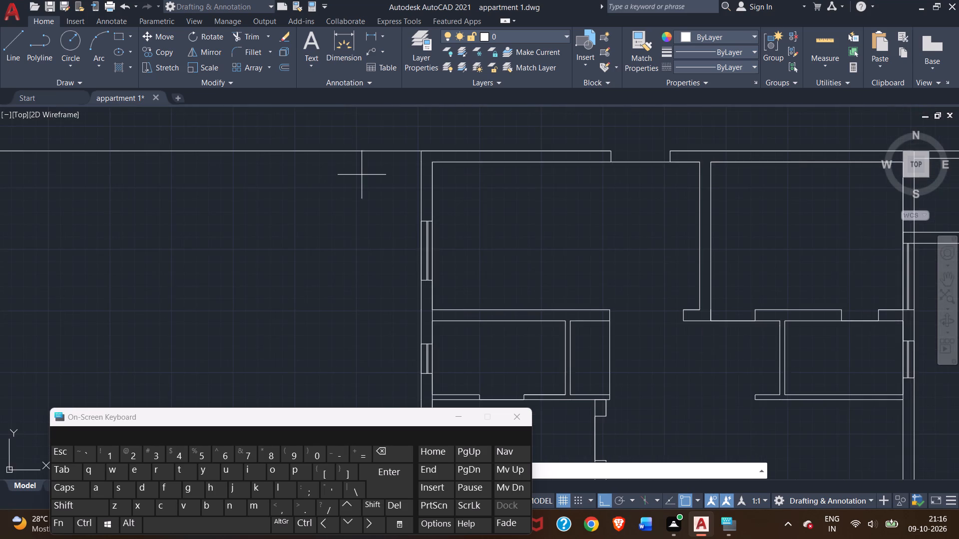
scroll(362, 174, down, 3)
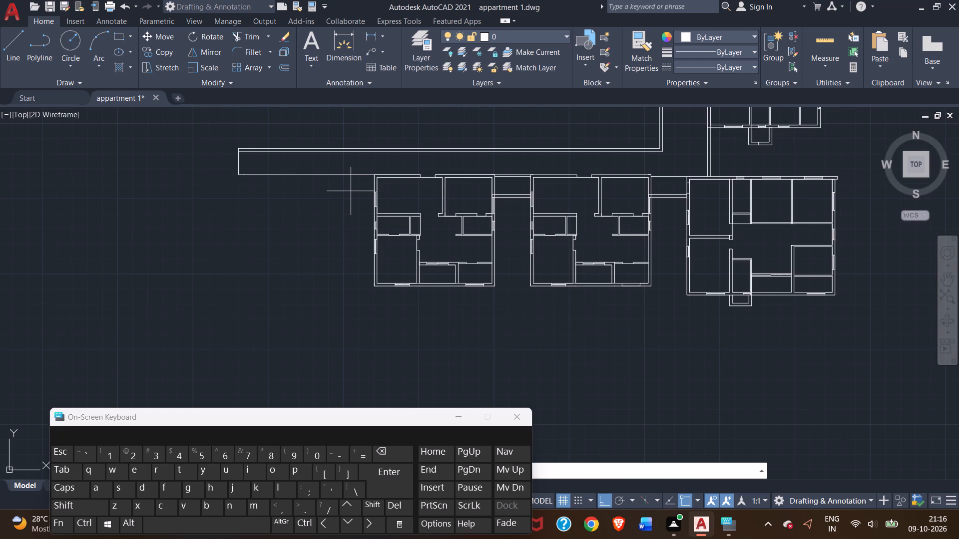
scroll(351, 191, up, 1)
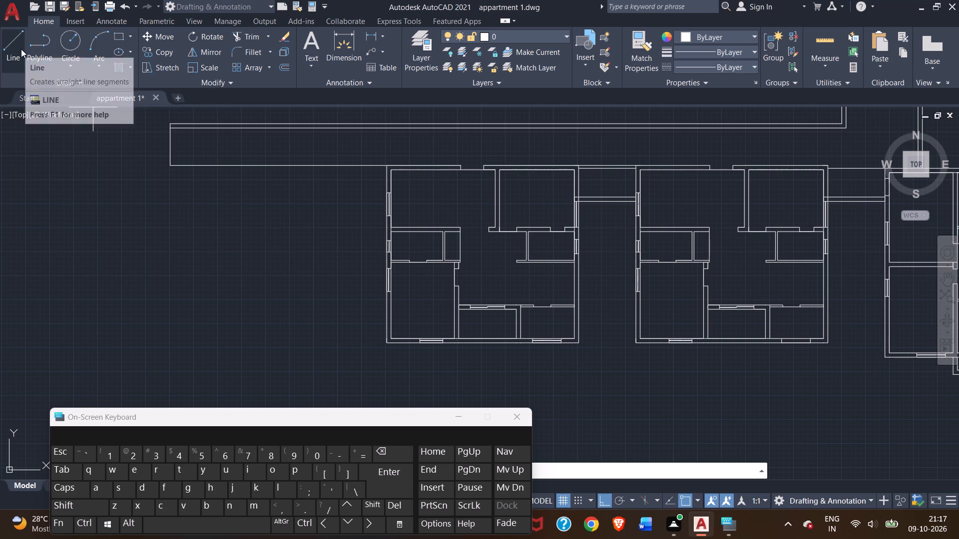
Draw a horizontal line from the leftmost plan's top left corner along the corridor's lower line to that line's midpoint.
click(21, 49)
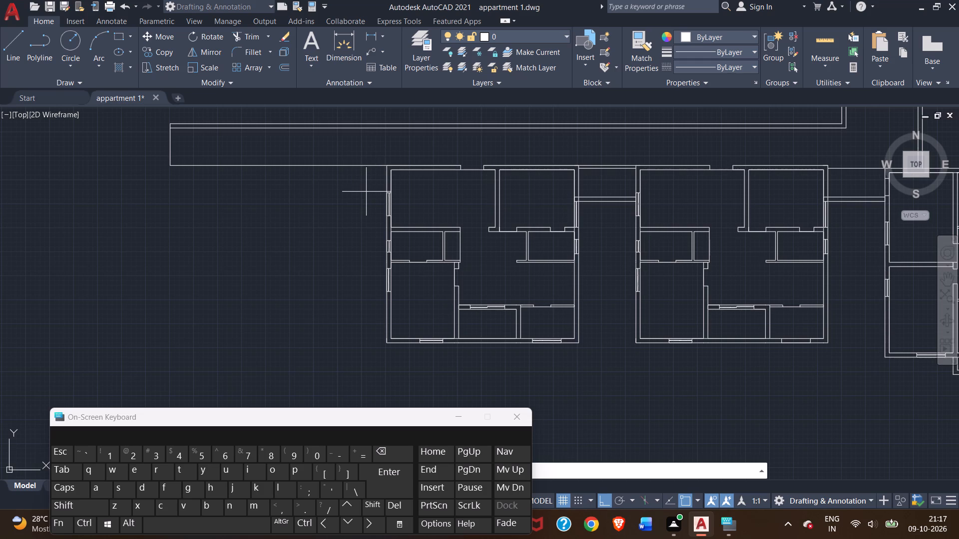
middle_drag(357, 213, 358, 213)
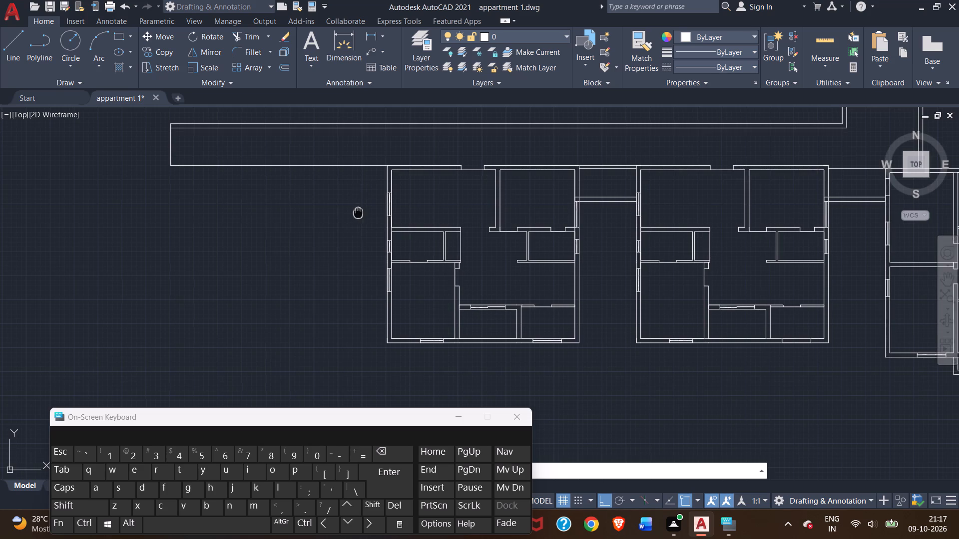
middle_drag(358, 213, 380, 209)
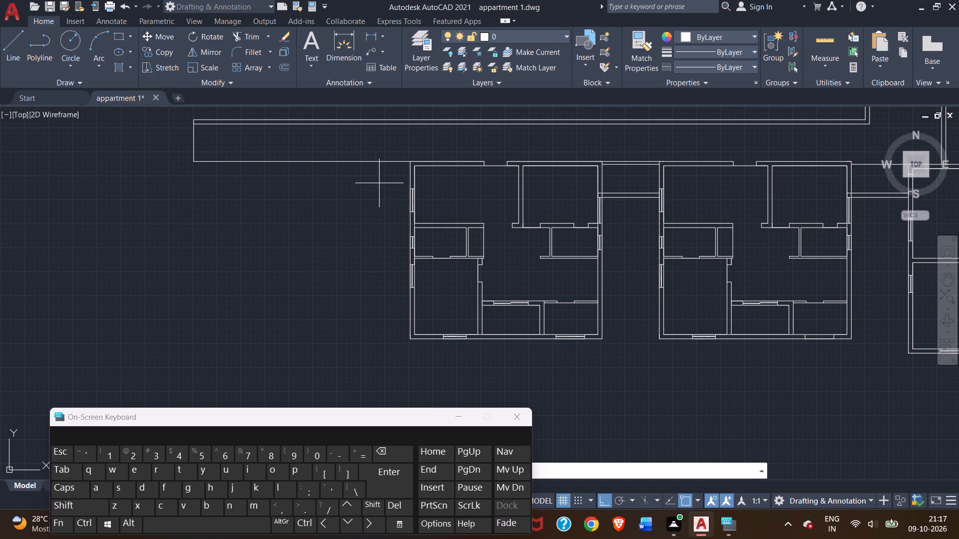
scroll(408, 162, up, 2)
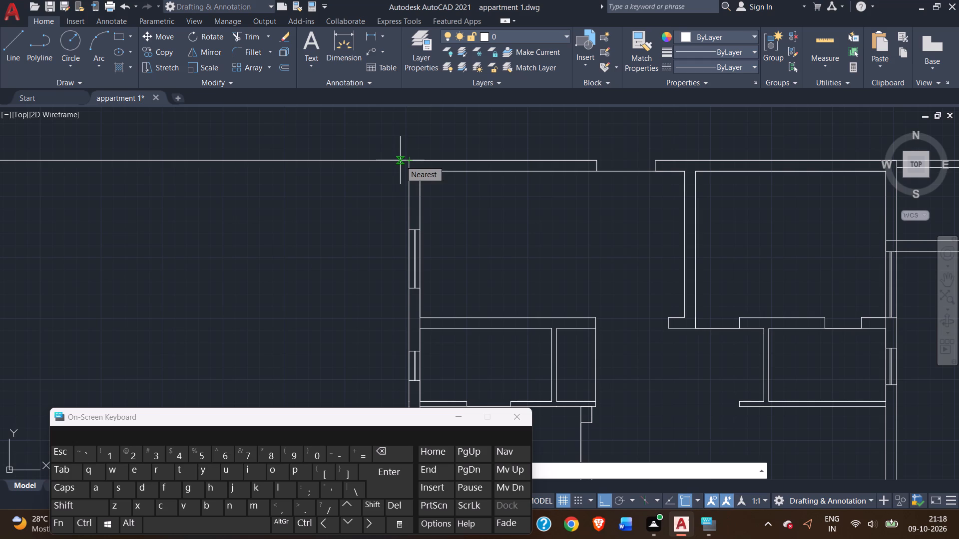
scroll(400, 160, up, 1)
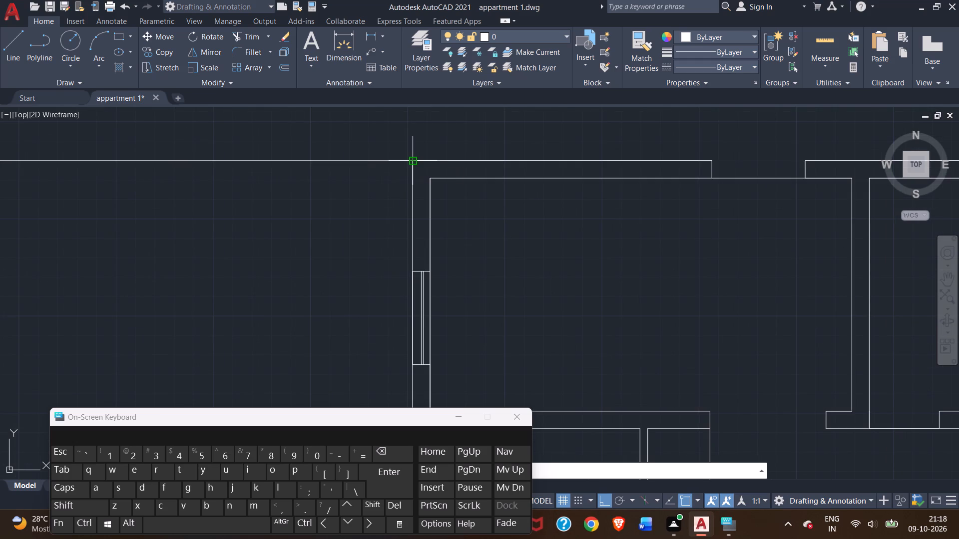
scroll(362, 186, down, 3)
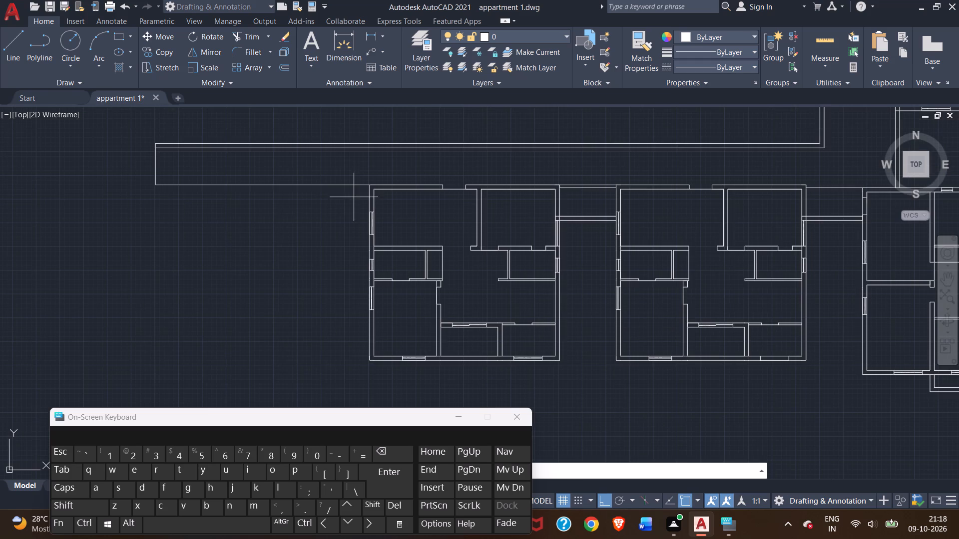
scroll(353, 200, up, 2)
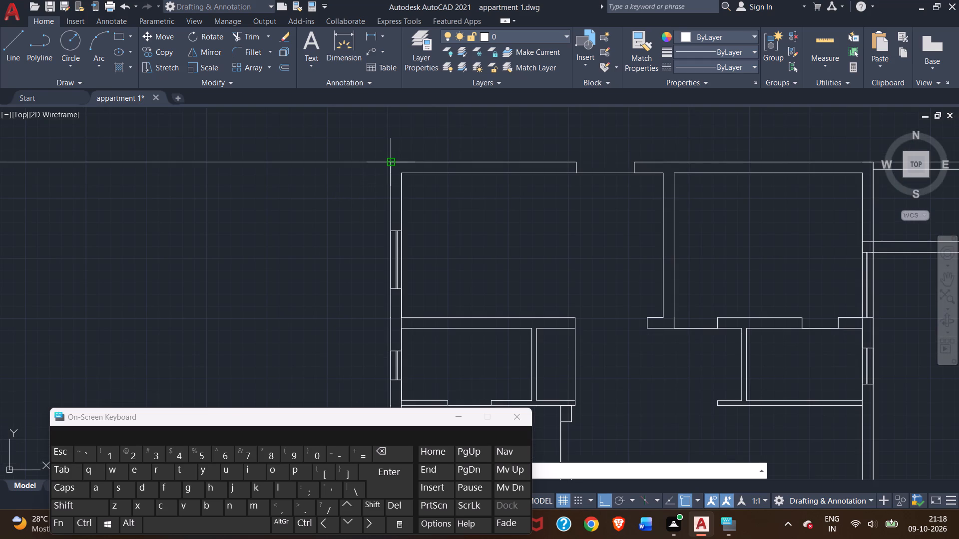
click(389, 162)
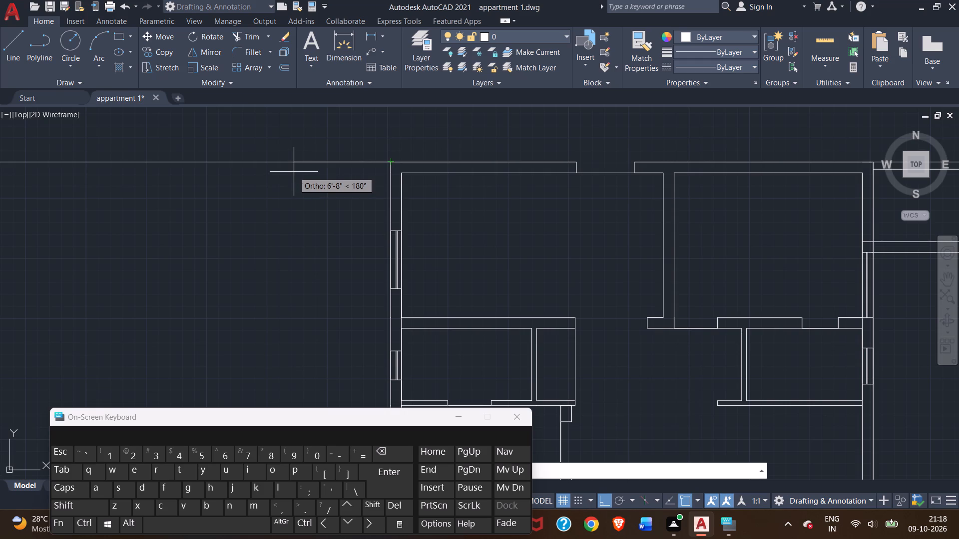
scroll(293, 170, up, 2)
scroll(294, 168, down, 2)
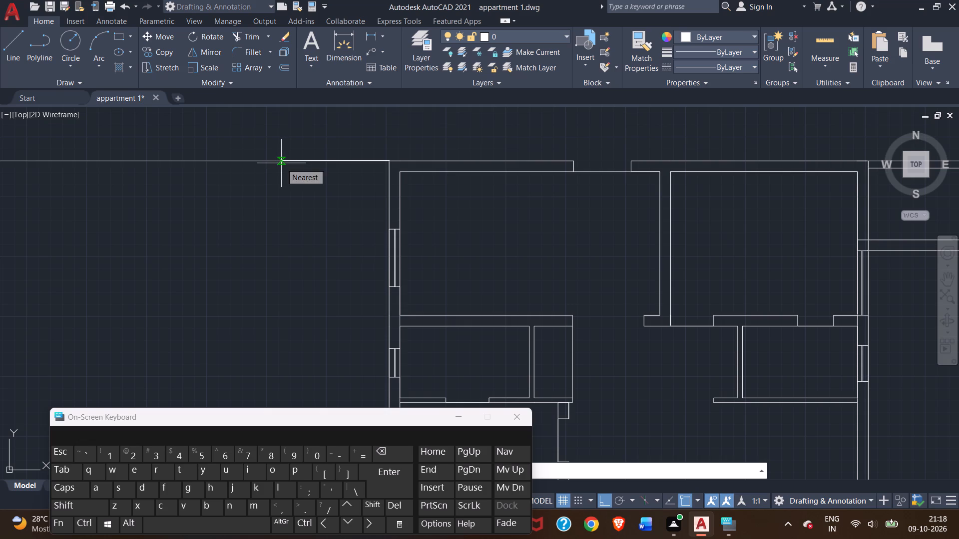
scroll(281, 163, up, 1)
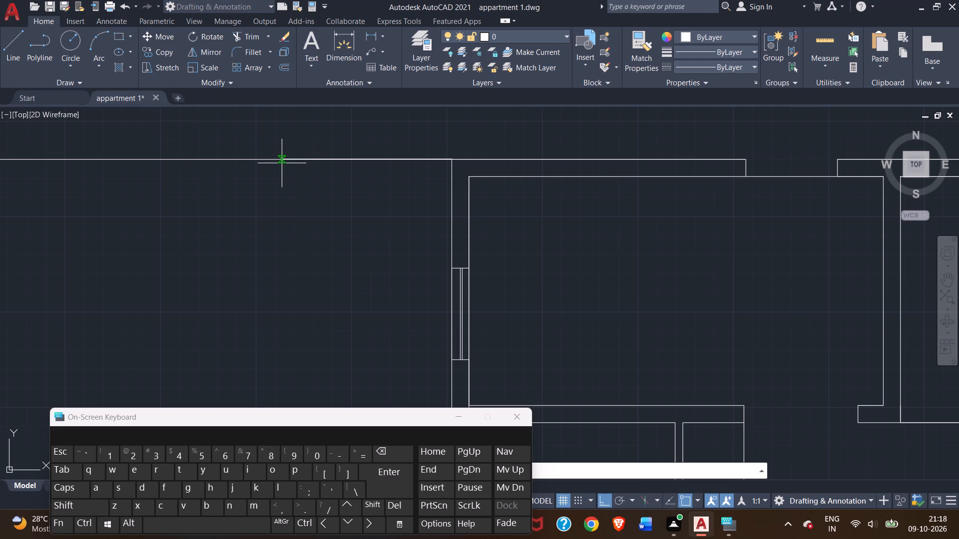
scroll(282, 162, down, 4)
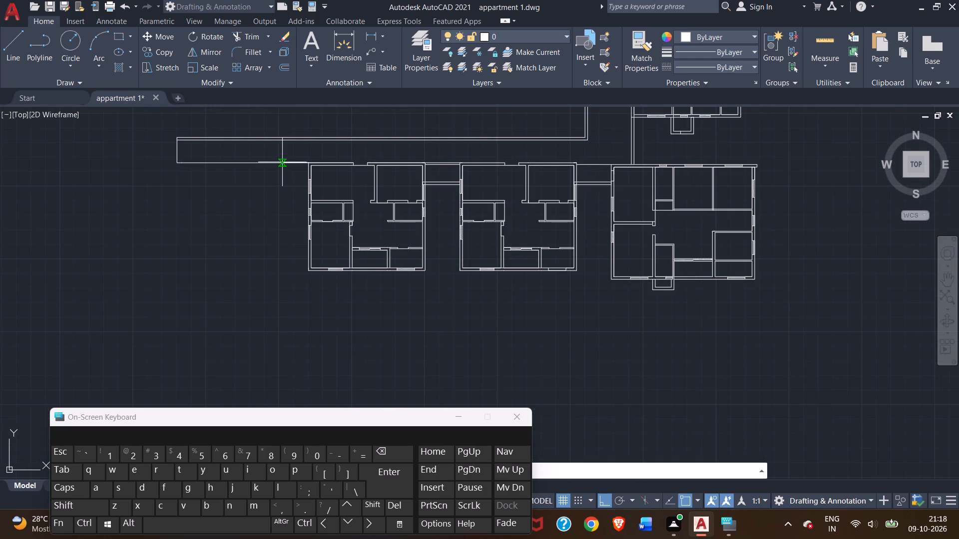
scroll(282, 162, up, 2)
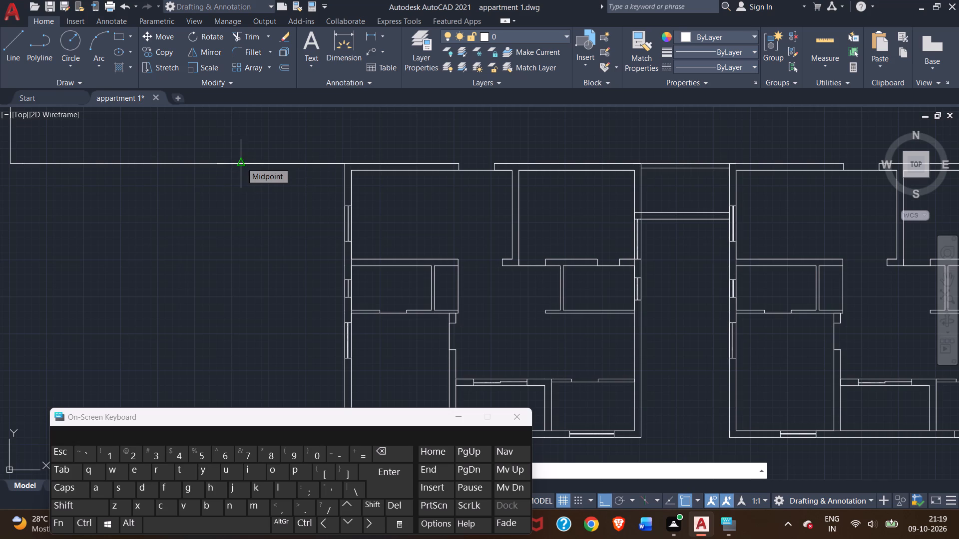
click(241, 162)
Continue the line vertically down from the corridor line's midpoint to the level of the leftmost plan's bottom edge.
scroll(243, 253, down, 2)
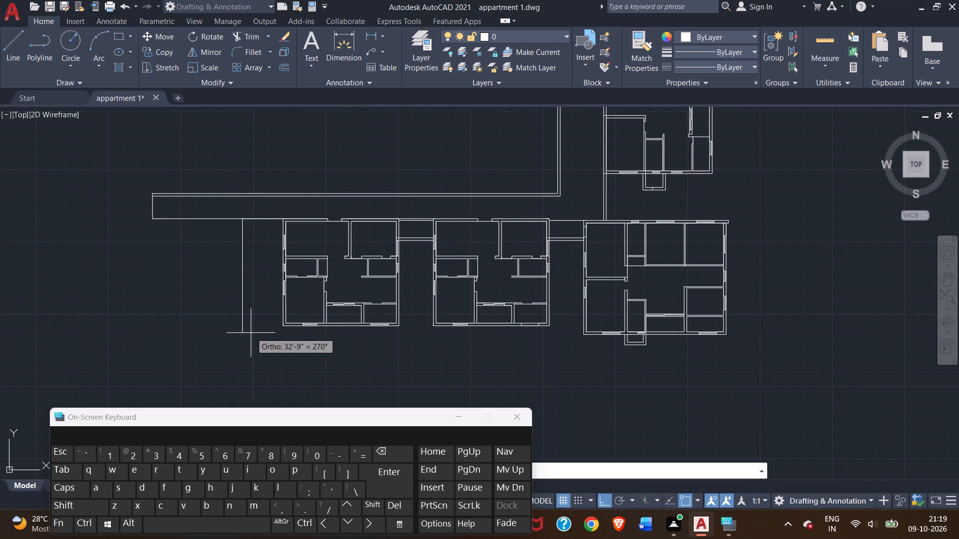
scroll(249, 332, up, 2)
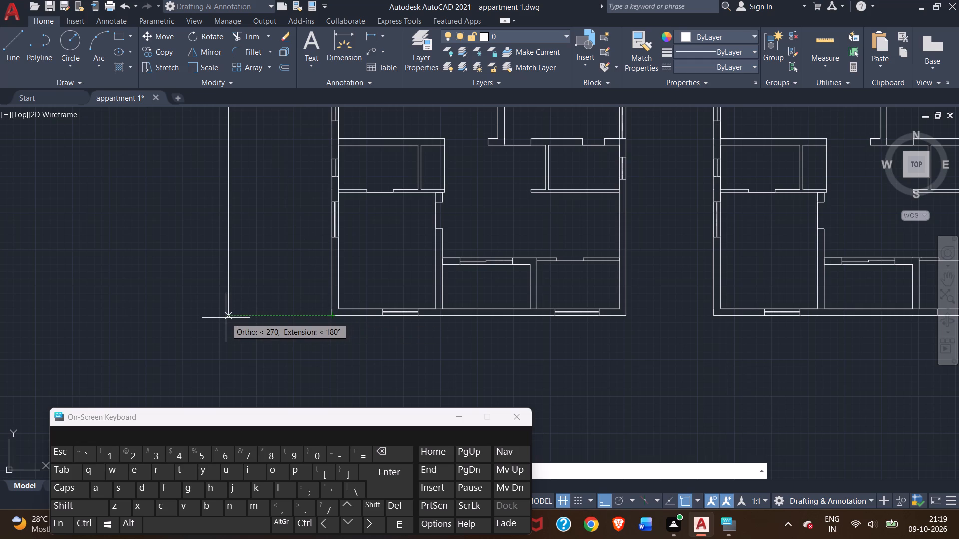
middle_drag(226, 318, 285, 312)
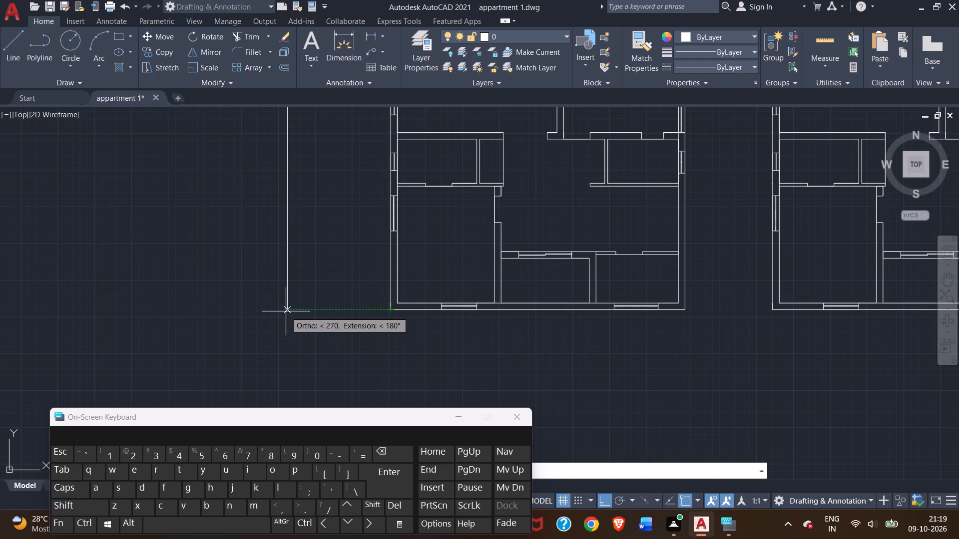
scroll(284, 307, up, 1)
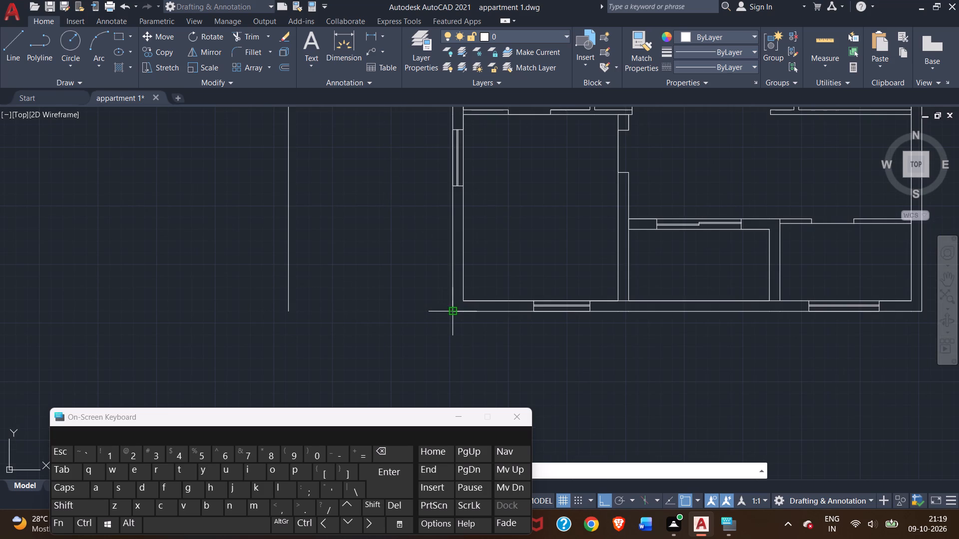
click(288, 311)
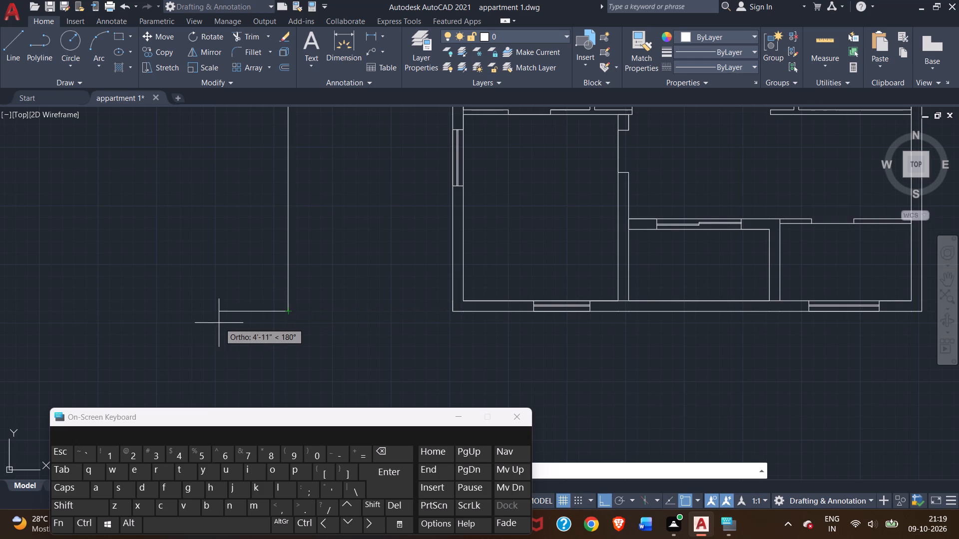
Extend the line 9" leftwards from the vertical line's lower end to set the wall thickness.
scroll(214, 321, down, 4)
middle_drag(180, 328, 202, 324)
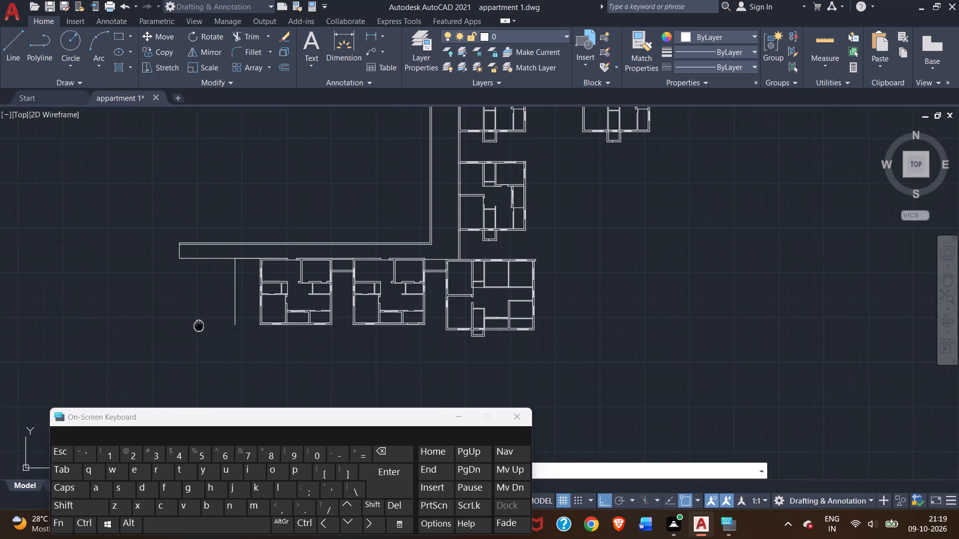
middle_drag(202, 324, 339, 299)
scroll(292, 290, up, 2)
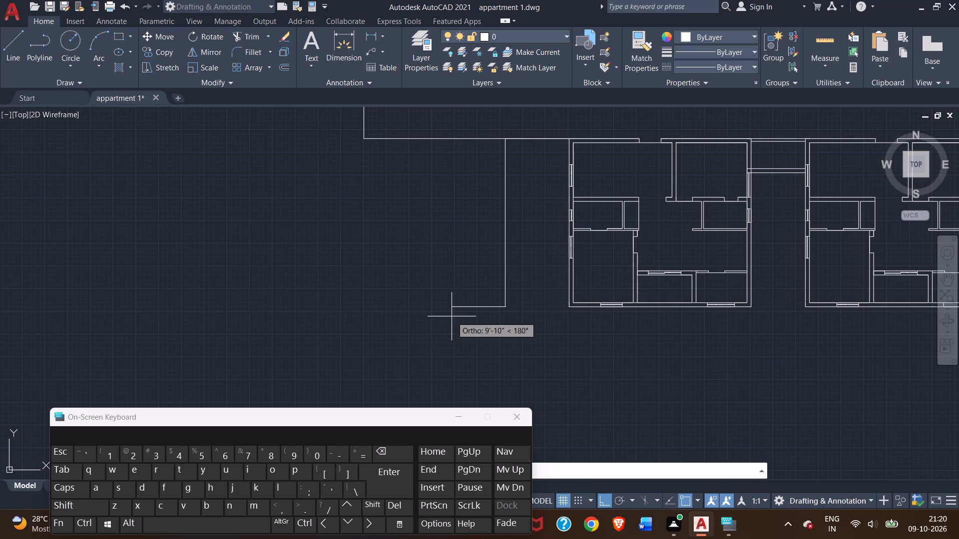
key(9)
key(shift+quotedbl)
key(Return)
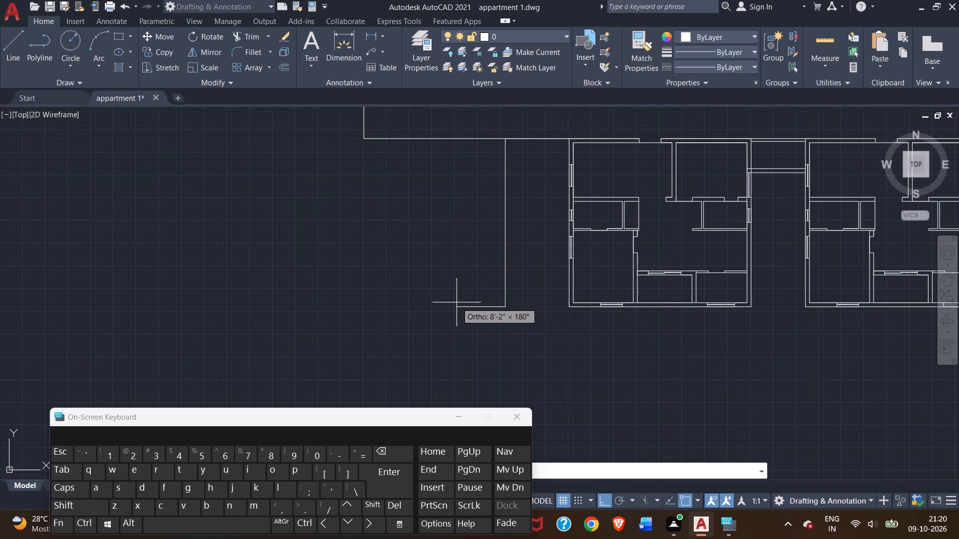
Continue the wall outline with another segment from the left end of the 9" line.
scroll(457, 302, up, 2)
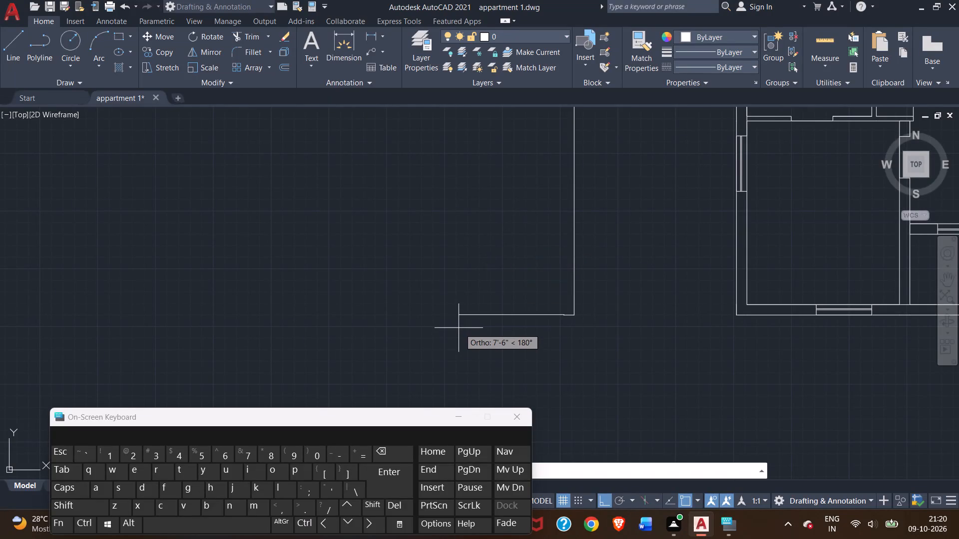
scroll(435, 285, up, 2)
scroll(435, 285, down, 1)
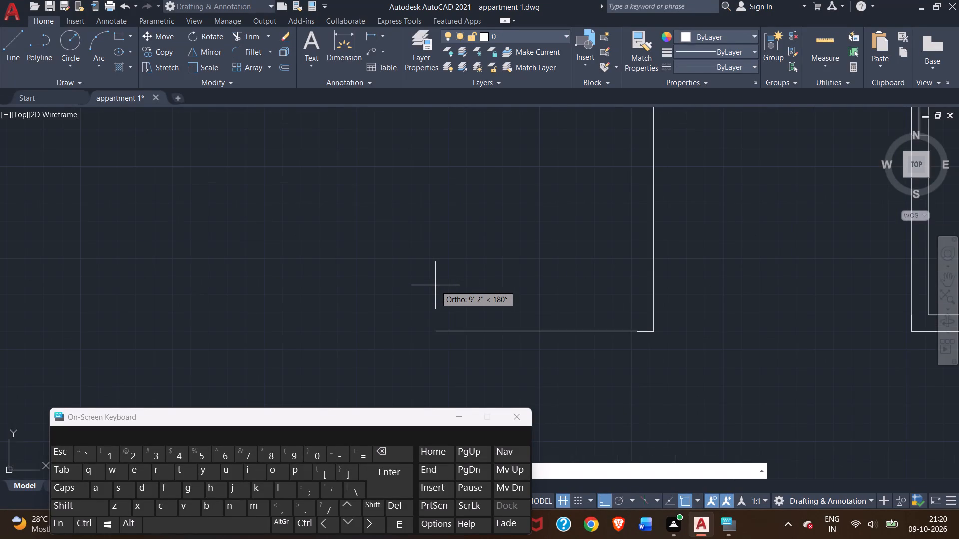
scroll(435, 289, down, 1)
middle_drag(434, 289, 401, 269)
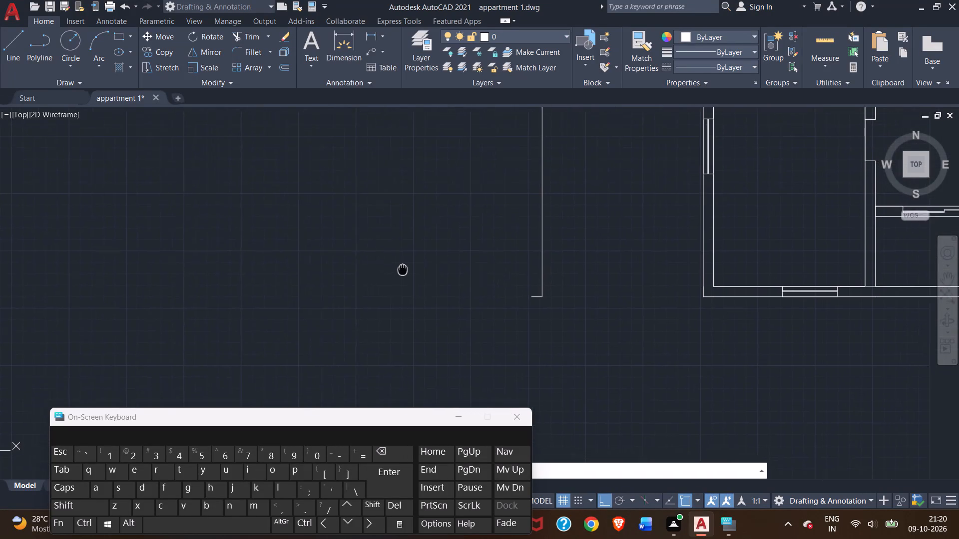
middle_drag(401, 269, 385, 266)
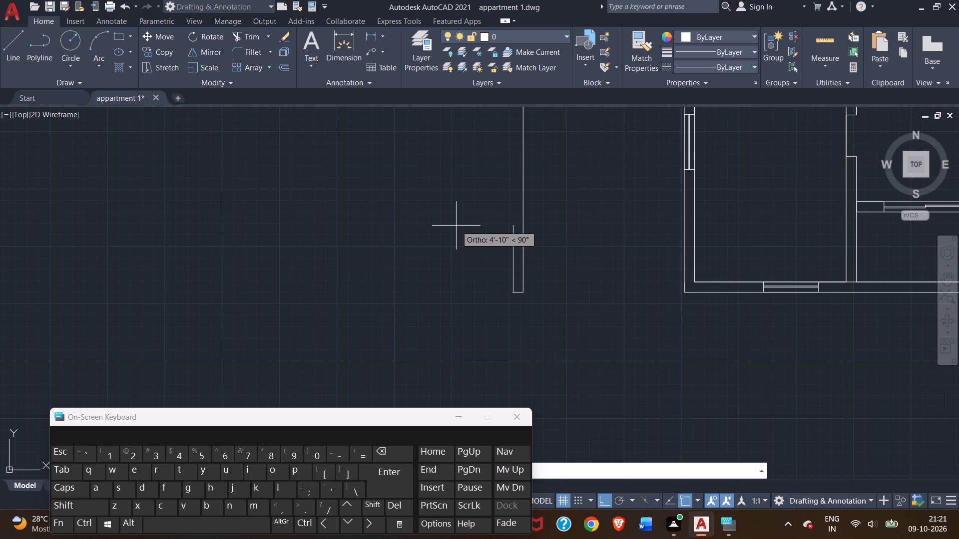
scroll(447, 245, down, 1)
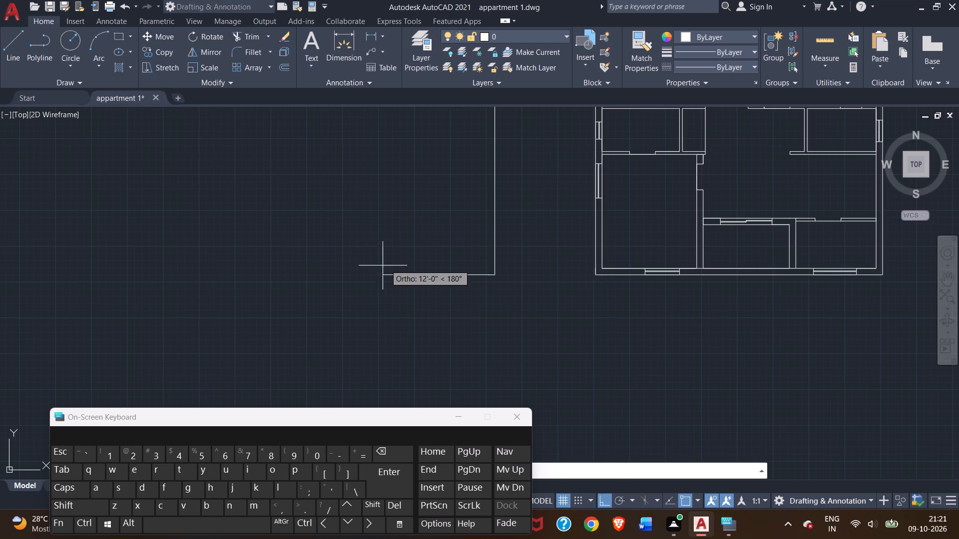
scroll(365, 267, down, 2)
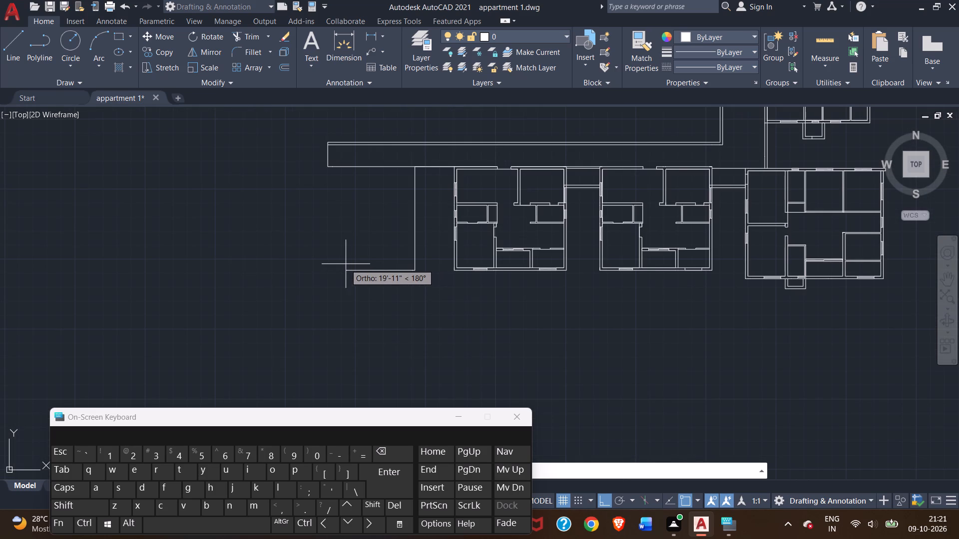